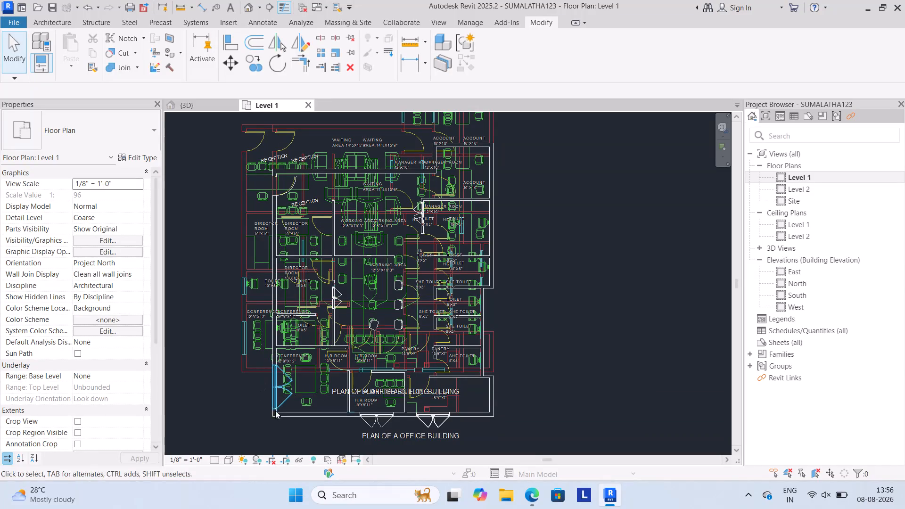
Shift one overlapping suma1.dwg plan copy southeast to separate it from the others, and delete that copy.
{"action": "left_click", "coordinate": [269, 151]}
{"action": "left_click_drag", "start_coordinate": [269, 151], "coordinate": [382, 167]}
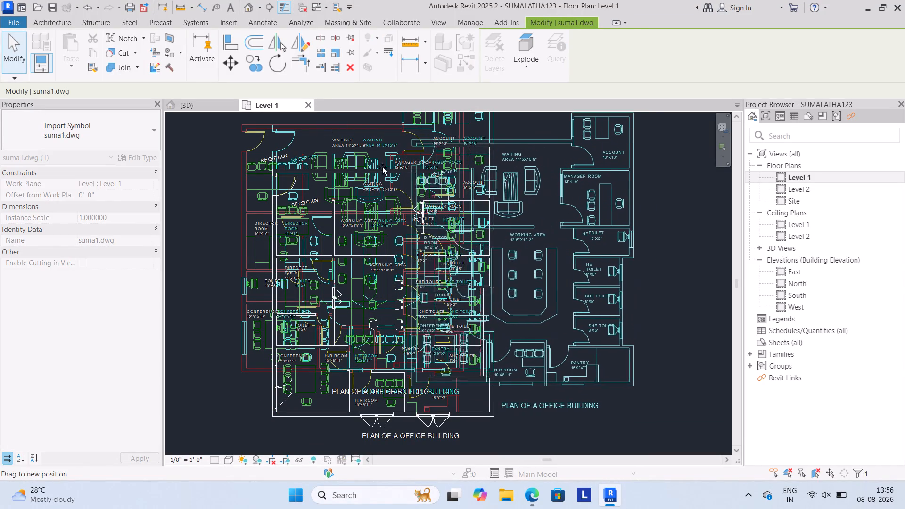
{"action": "left_click_drag", "start_coordinate": [382, 167], "coordinate": [319, 177]}
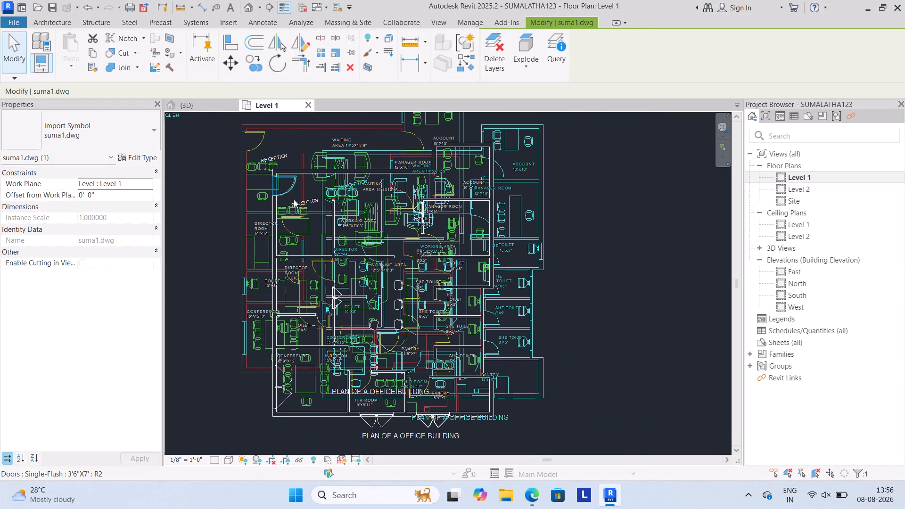
{"action": "key", "text": "Escape"}
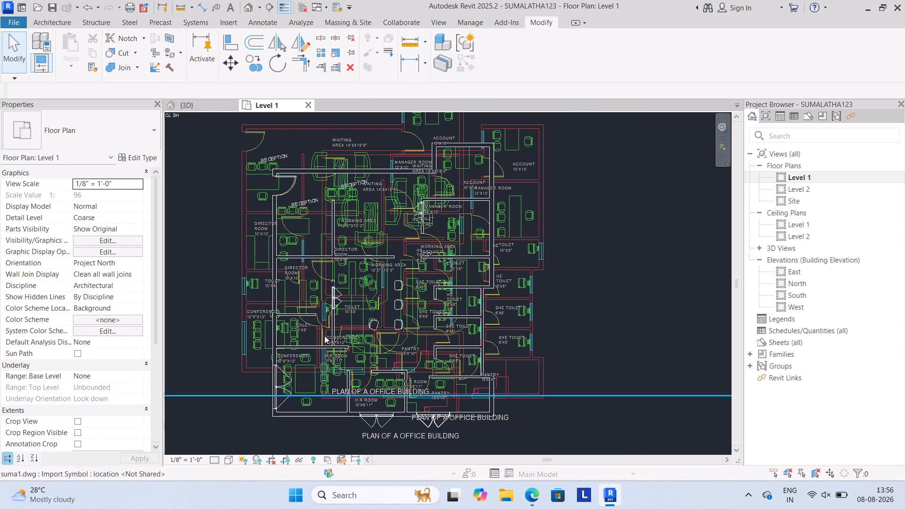
{"action": "left_click", "coordinate": [321, 392]}
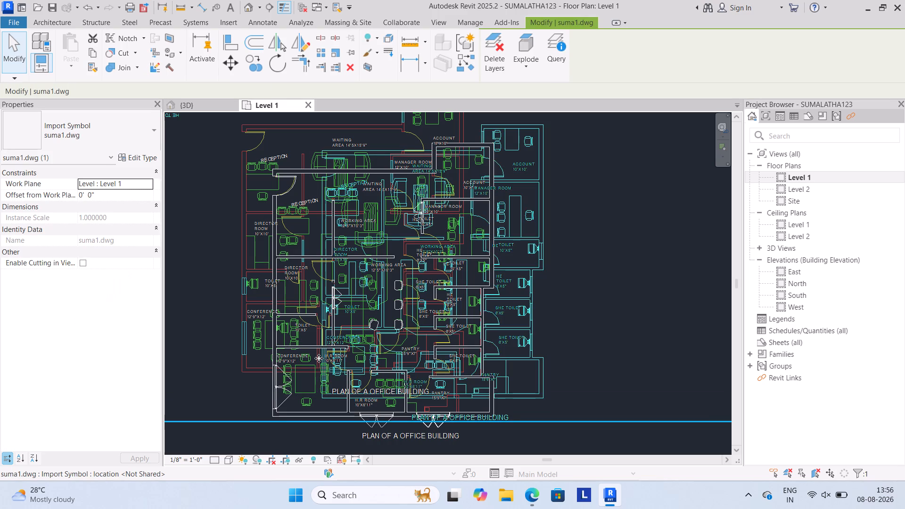
{"action": "key", "text": "Delete"}
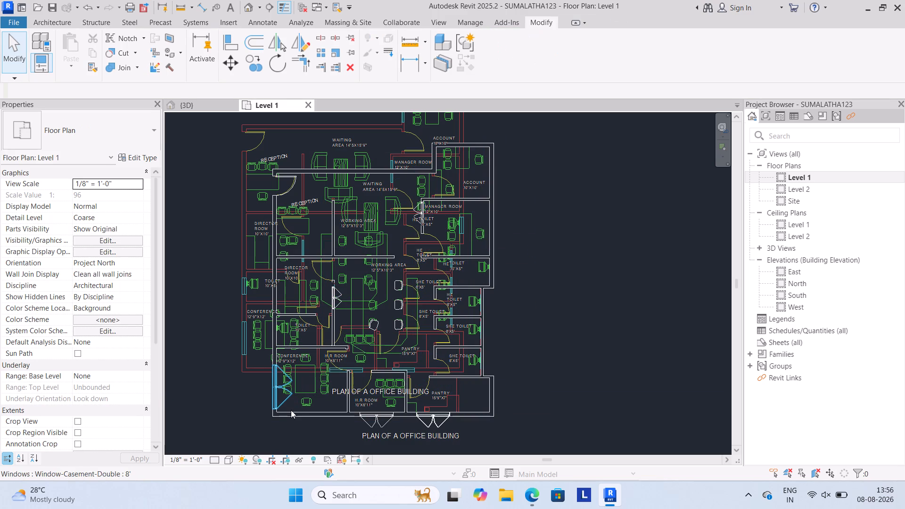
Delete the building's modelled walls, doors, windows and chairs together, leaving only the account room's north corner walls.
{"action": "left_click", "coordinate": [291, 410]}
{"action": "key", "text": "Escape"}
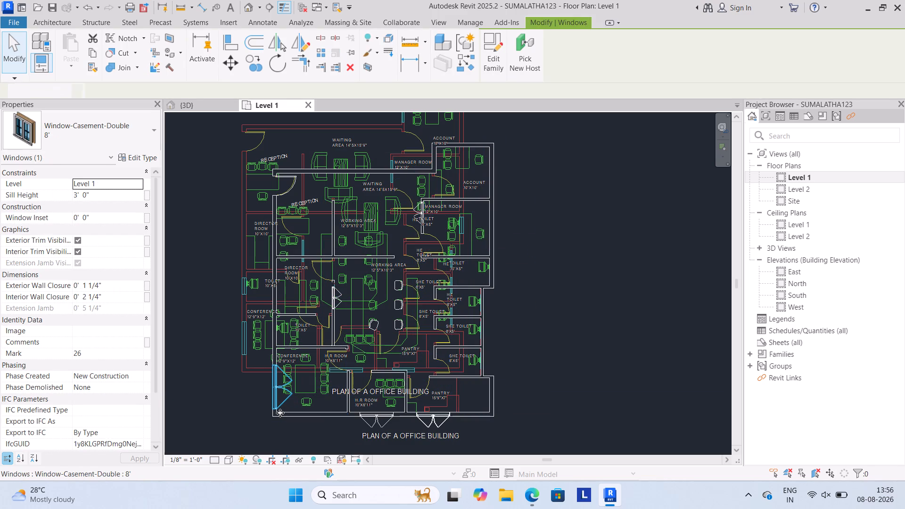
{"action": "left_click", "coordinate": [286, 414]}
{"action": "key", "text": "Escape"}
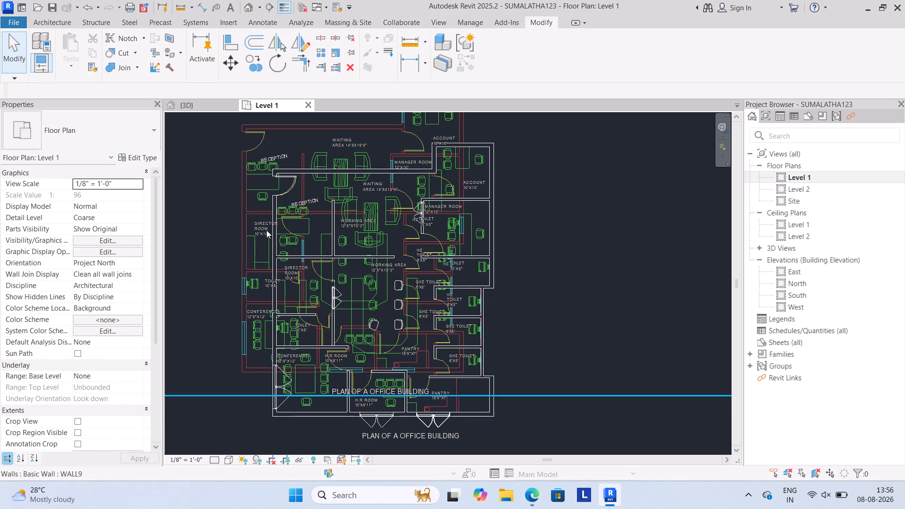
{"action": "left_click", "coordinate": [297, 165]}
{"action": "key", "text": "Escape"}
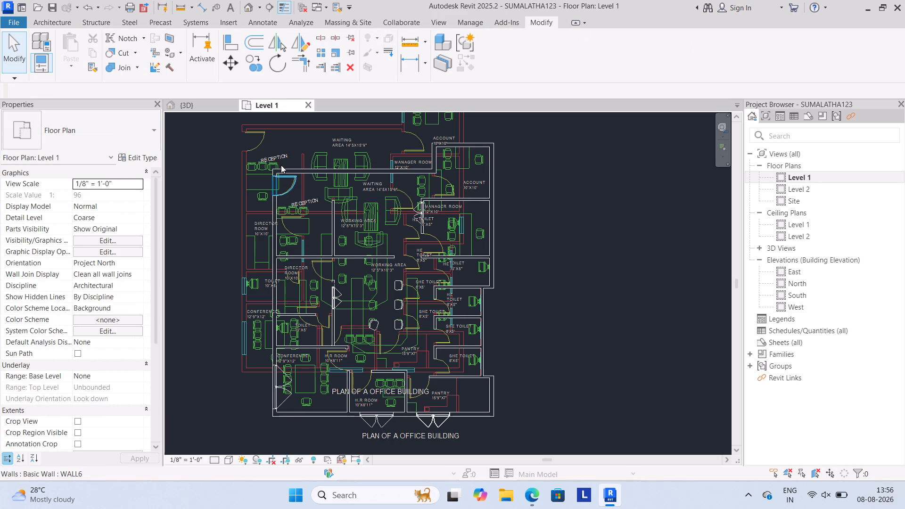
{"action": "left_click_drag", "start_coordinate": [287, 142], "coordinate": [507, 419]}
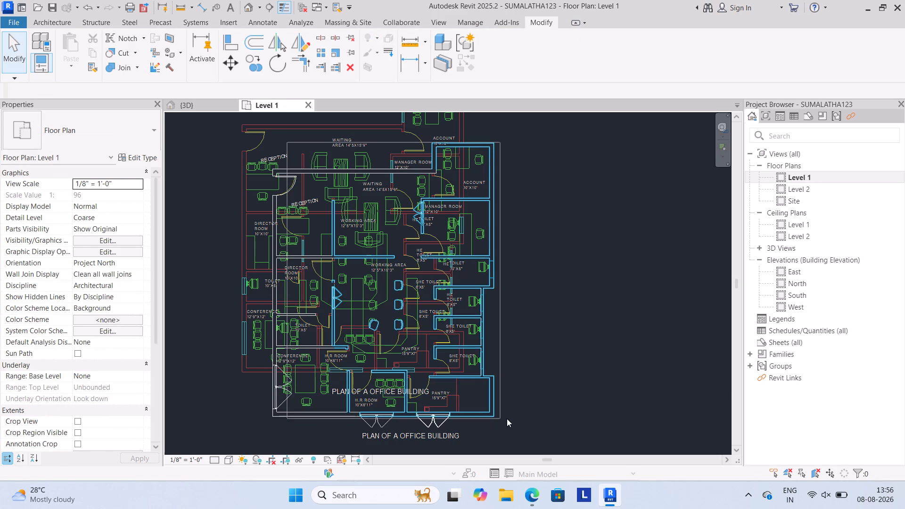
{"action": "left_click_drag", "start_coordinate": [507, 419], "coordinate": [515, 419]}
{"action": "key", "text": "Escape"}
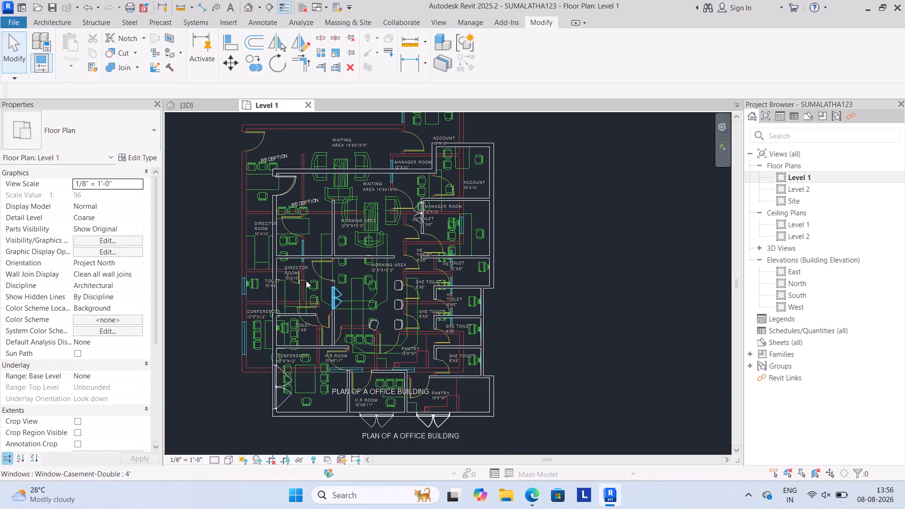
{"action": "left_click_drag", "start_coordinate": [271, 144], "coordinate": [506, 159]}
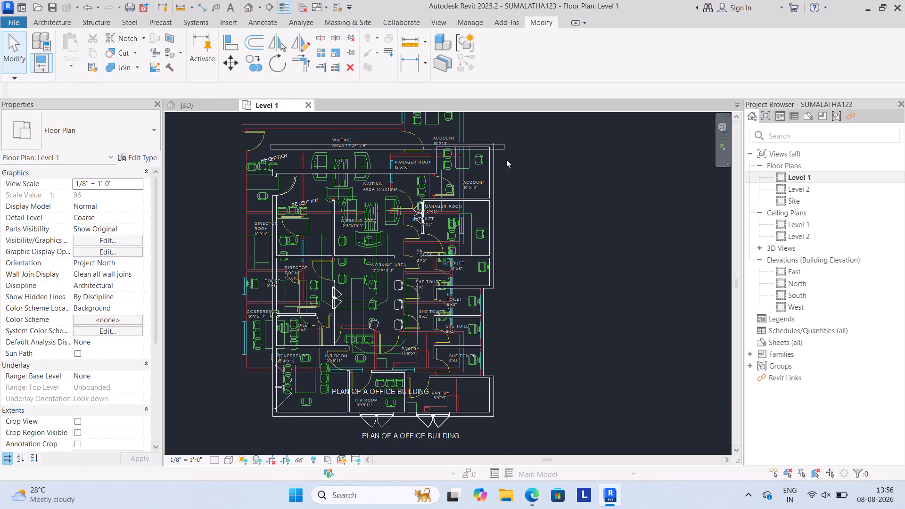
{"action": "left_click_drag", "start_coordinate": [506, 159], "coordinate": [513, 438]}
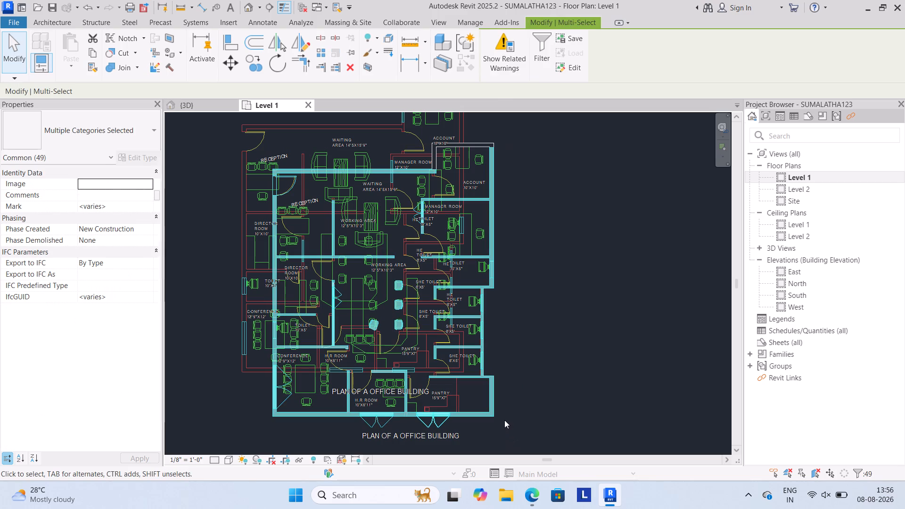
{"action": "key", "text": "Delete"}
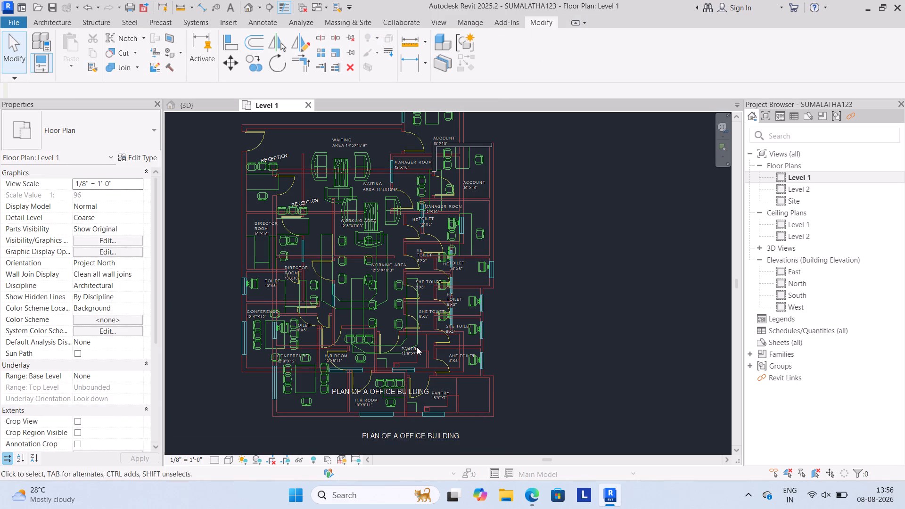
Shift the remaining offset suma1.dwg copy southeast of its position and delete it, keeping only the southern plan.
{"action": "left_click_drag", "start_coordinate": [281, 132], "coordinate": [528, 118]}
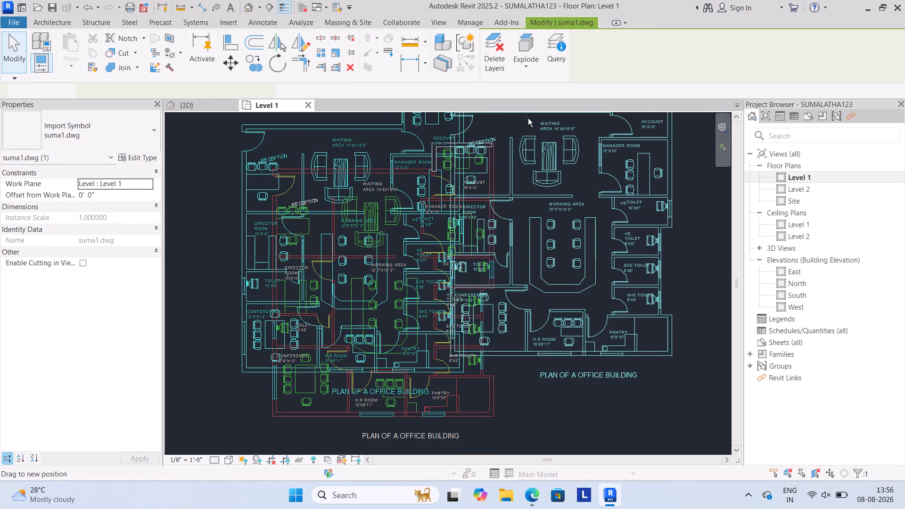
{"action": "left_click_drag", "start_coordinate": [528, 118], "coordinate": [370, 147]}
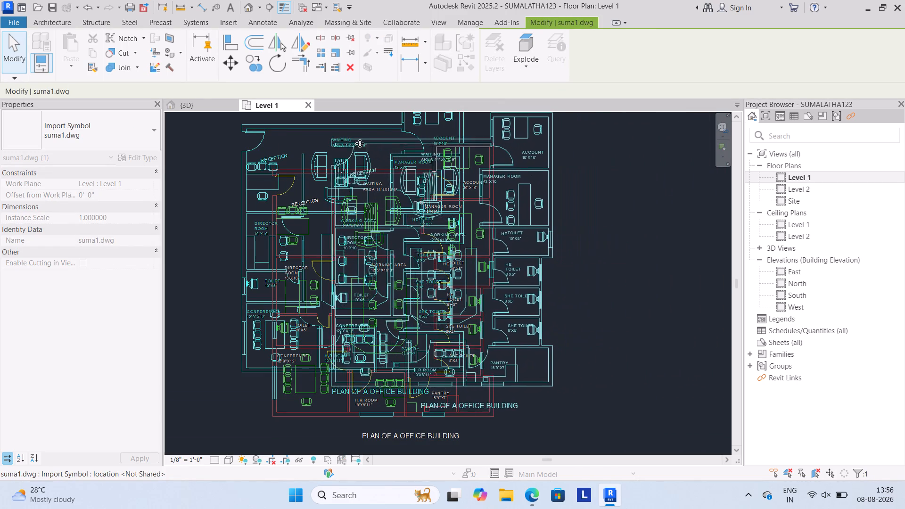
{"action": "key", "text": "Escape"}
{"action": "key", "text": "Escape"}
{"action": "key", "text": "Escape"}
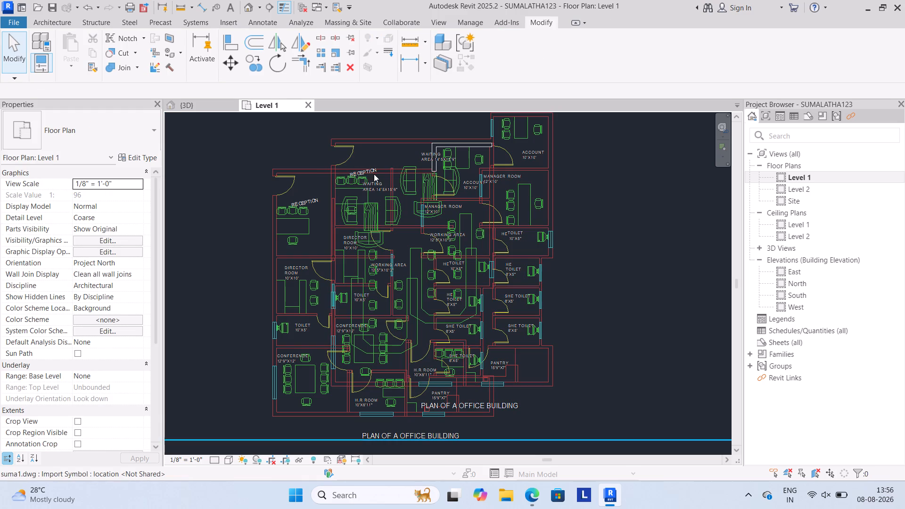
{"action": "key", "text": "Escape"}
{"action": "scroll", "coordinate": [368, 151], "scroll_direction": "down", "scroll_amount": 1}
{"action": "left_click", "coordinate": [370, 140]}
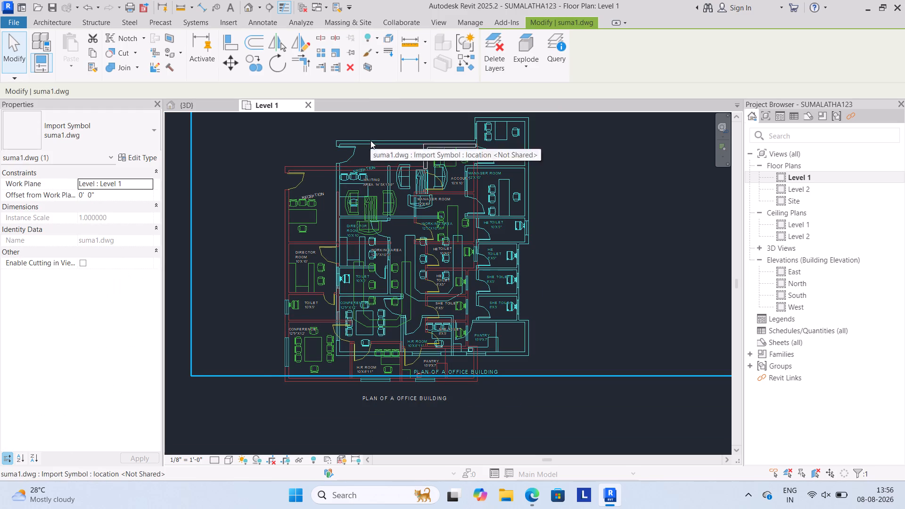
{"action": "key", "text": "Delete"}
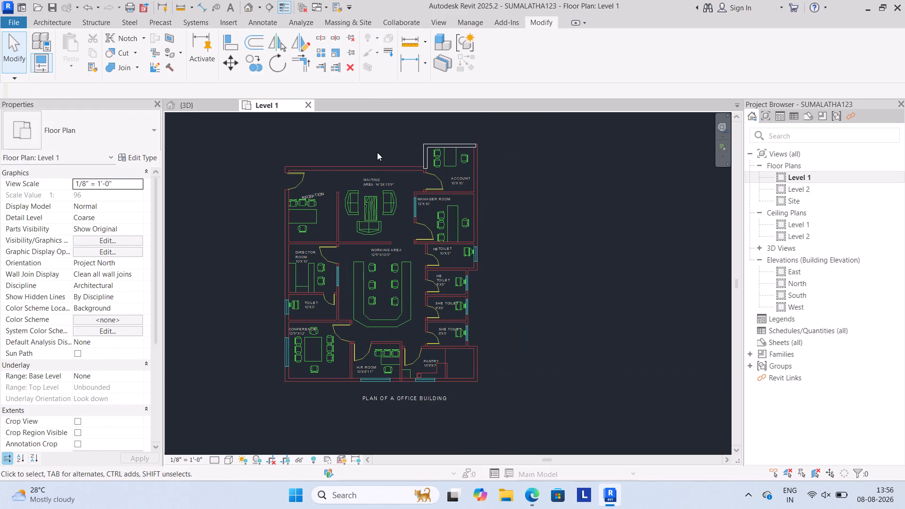
Examine what is left of the model in Level 1 and 3D, closing and reopening the 3D view.
{"action": "scroll", "coordinate": [373, 158], "scroll_direction": "down", "scroll_amount": 2}
{"action": "scroll", "coordinate": [338, 177], "scroll_direction": "down", "scroll_amount": 1}
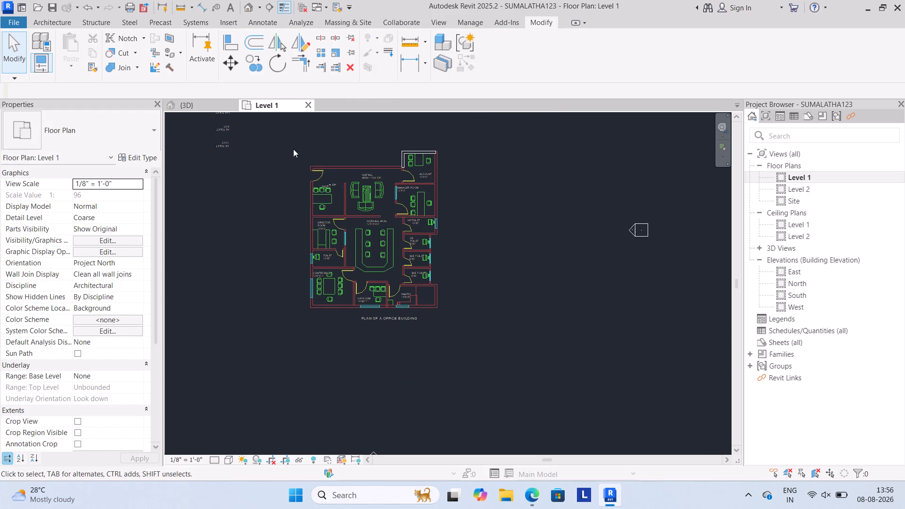
{"action": "left_click", "coordinate": [211, 102]}
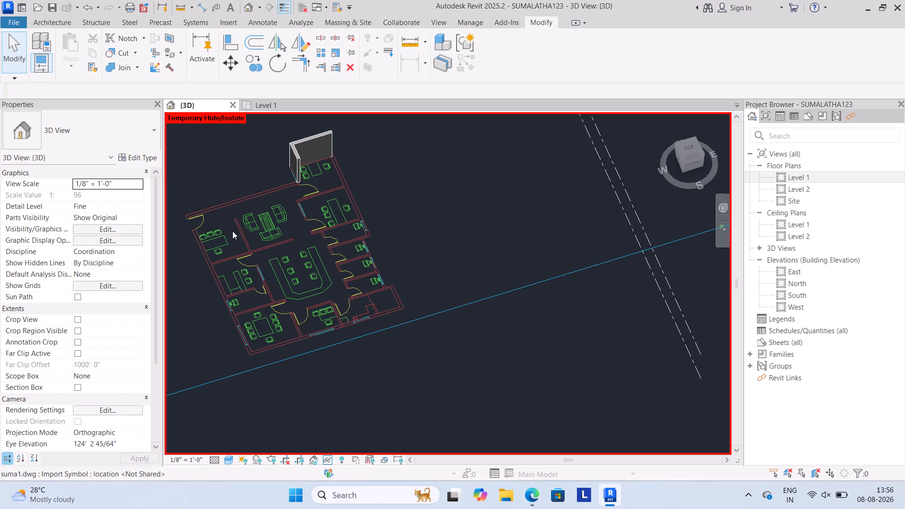
{"action": "scroll", "coordinate": [249, 244], "scroll_direction": "down", "scroll_amount": 11}
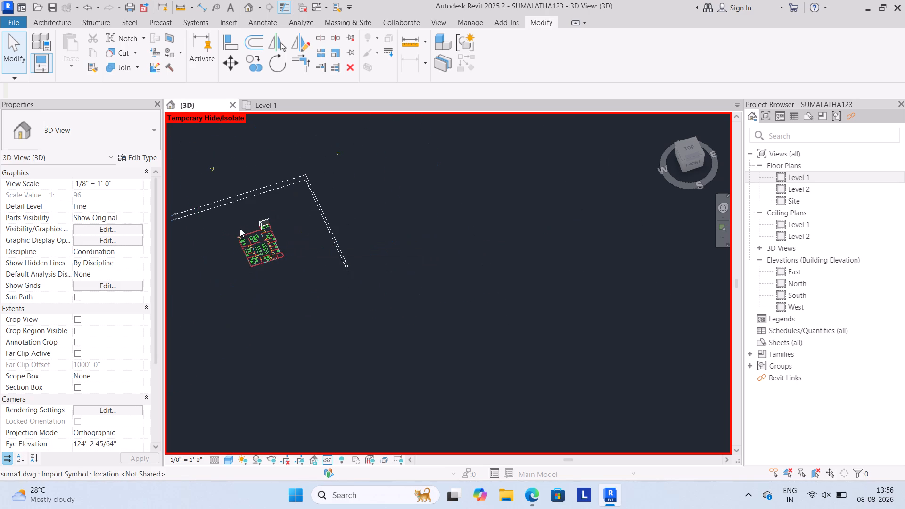
{"action": "scroll", "coordinate": [236, 227], "scroll_direction": "up", "scroll_amount": 4}
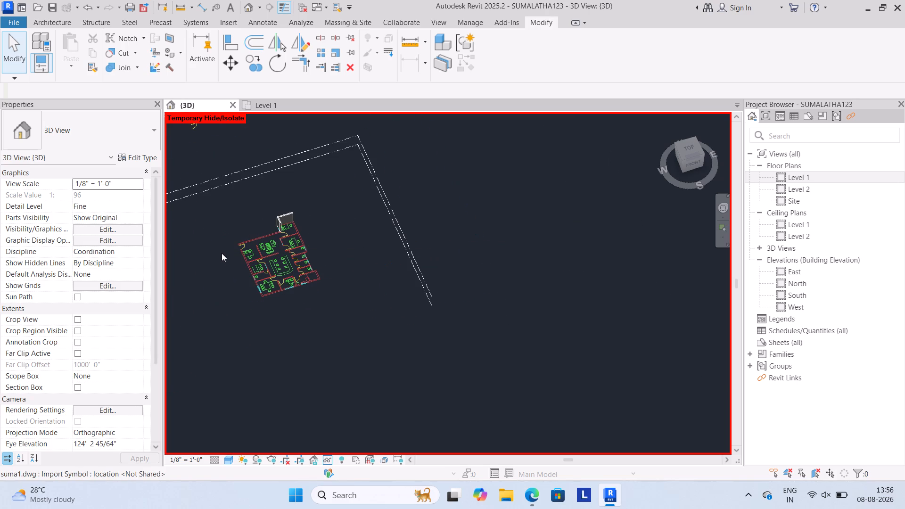
{"action": "scroll", "coordinate": [222, 253], "scroll_direction": "up", "scroll_amount": 3}
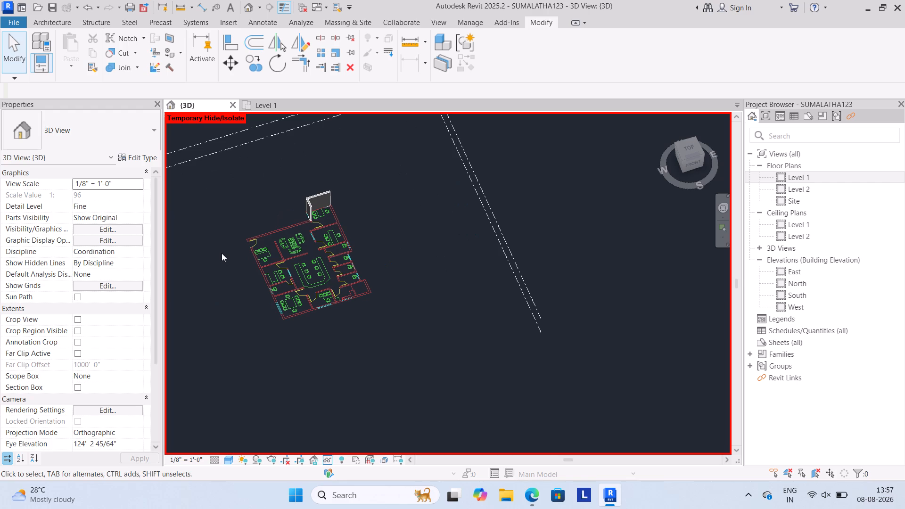
{"action": "scroll", "coordinate": [222, 254], "scroll_direction": "down", "scroll_amount": 2}
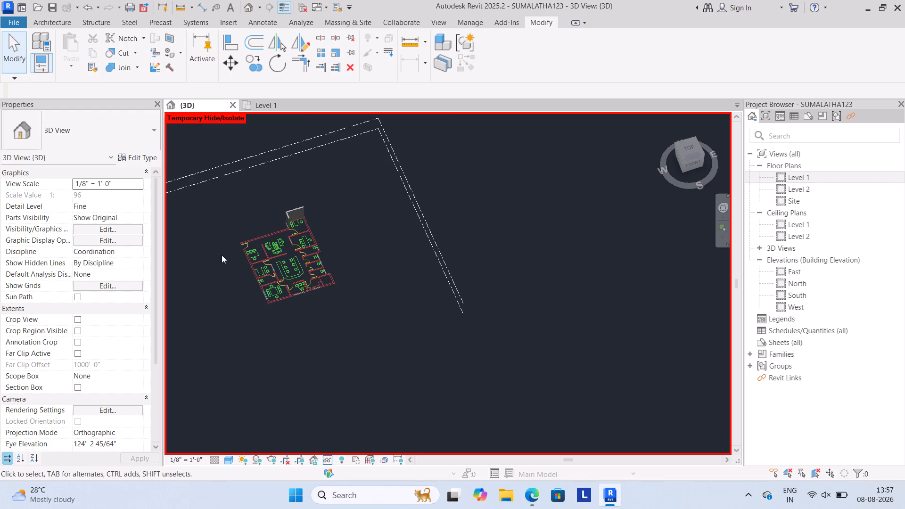
{"action": "scroll", "coordinate": [222, 255], "scroll_direction": "down", "scroll_amount": 2}
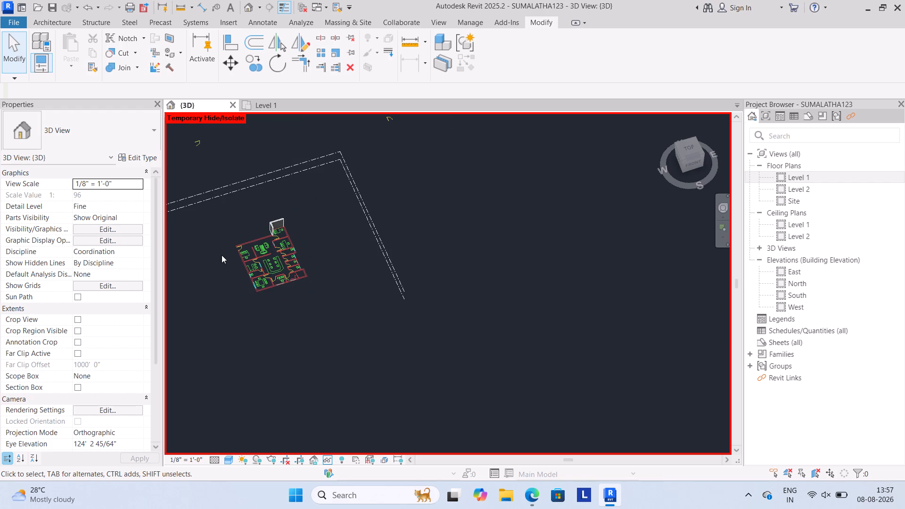
{"action": "left_click", "coordinate": [280, 103]}
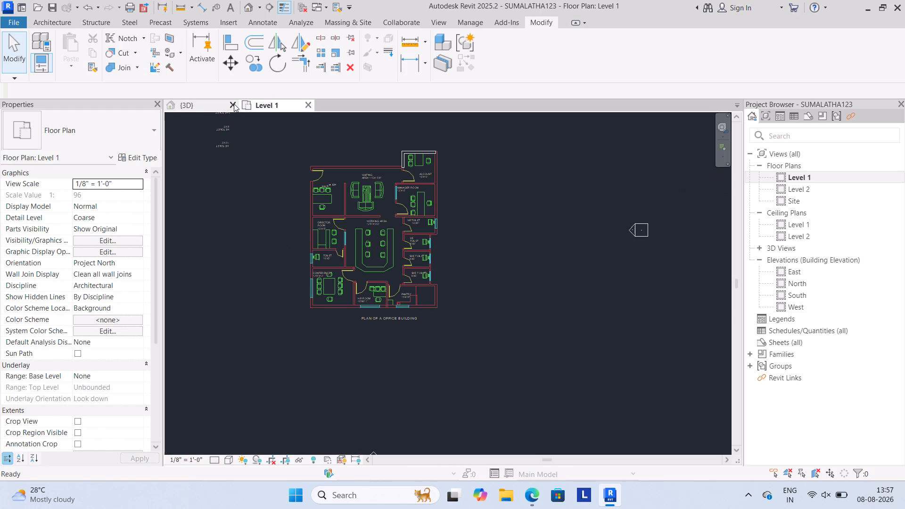
{"action": "left_click", "coordinate": [234, 104]}
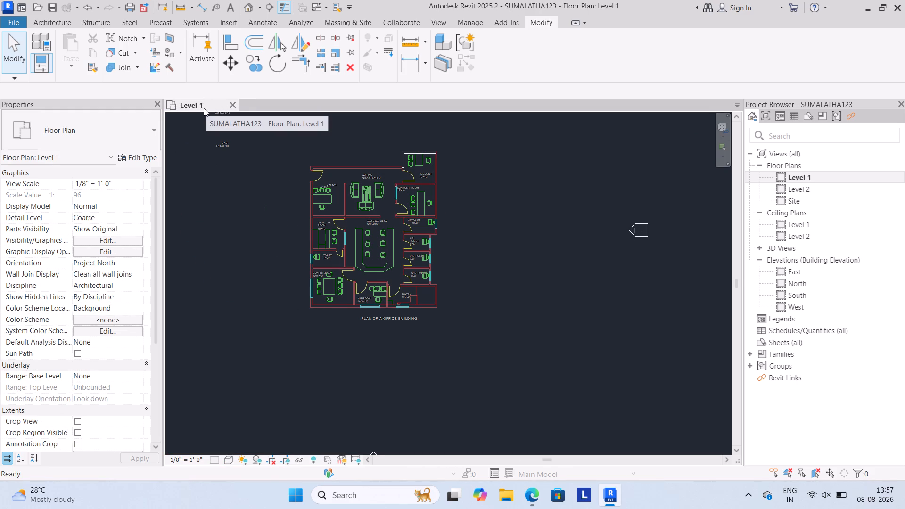
{"action": "left_click", "coordinate": [255, 2]}
{"action": "left_click", "coordinate": [252, 7]}
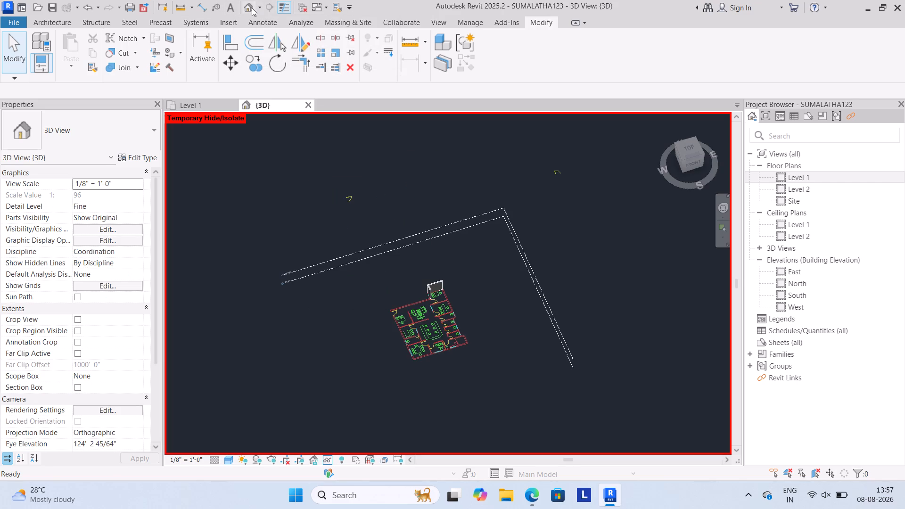
{"action": "left_click", "coordinate": [249, 4]}
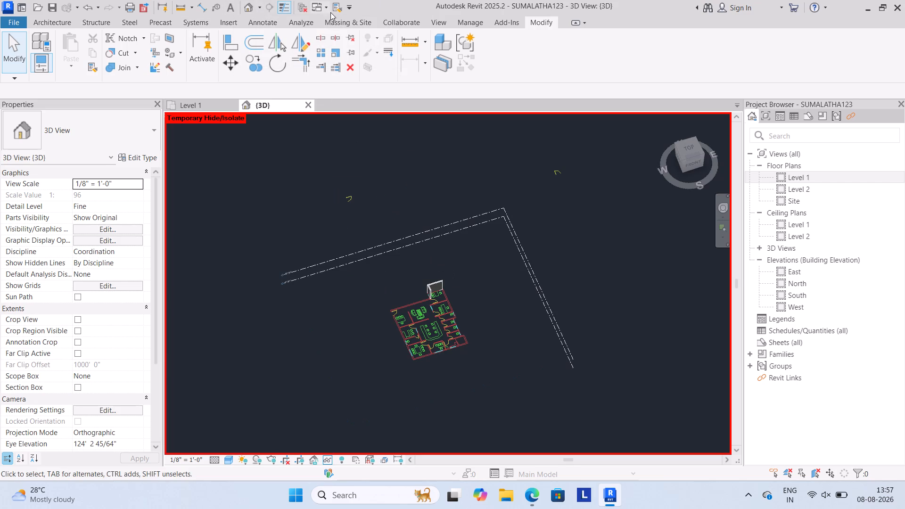
{"action": "middle_click_drag", "start_coordinate": [357, 255], "coordinate": [245, 127], "text": "shift"}
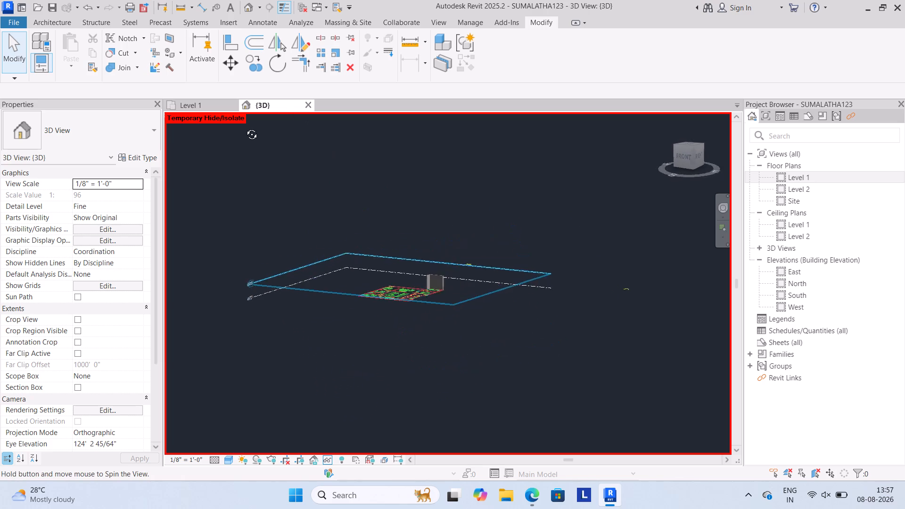
{"action": "middle_click_drag", "start_coordinate": [245, 127], "coordinate": [248, 216], "text": "shift"}
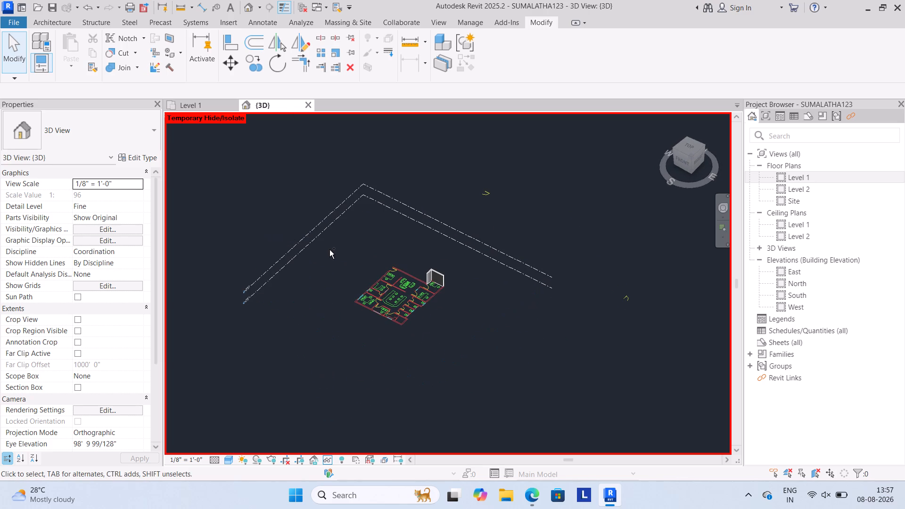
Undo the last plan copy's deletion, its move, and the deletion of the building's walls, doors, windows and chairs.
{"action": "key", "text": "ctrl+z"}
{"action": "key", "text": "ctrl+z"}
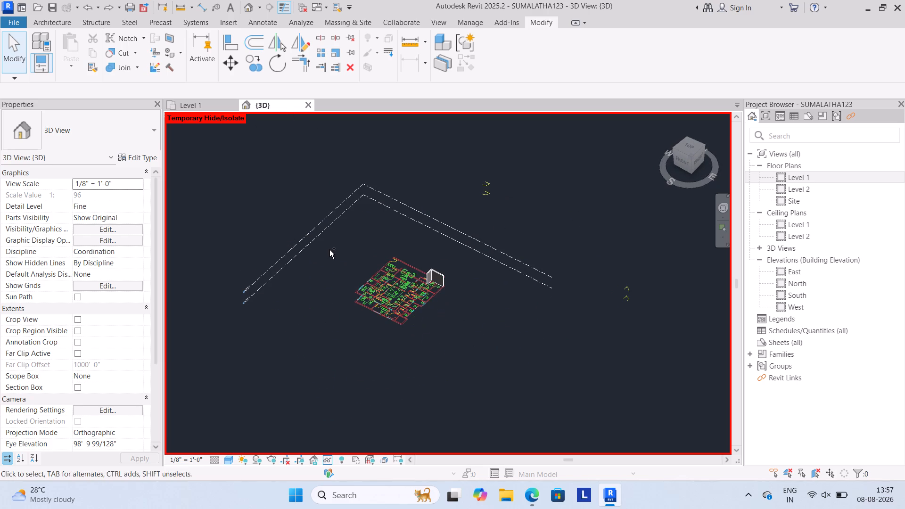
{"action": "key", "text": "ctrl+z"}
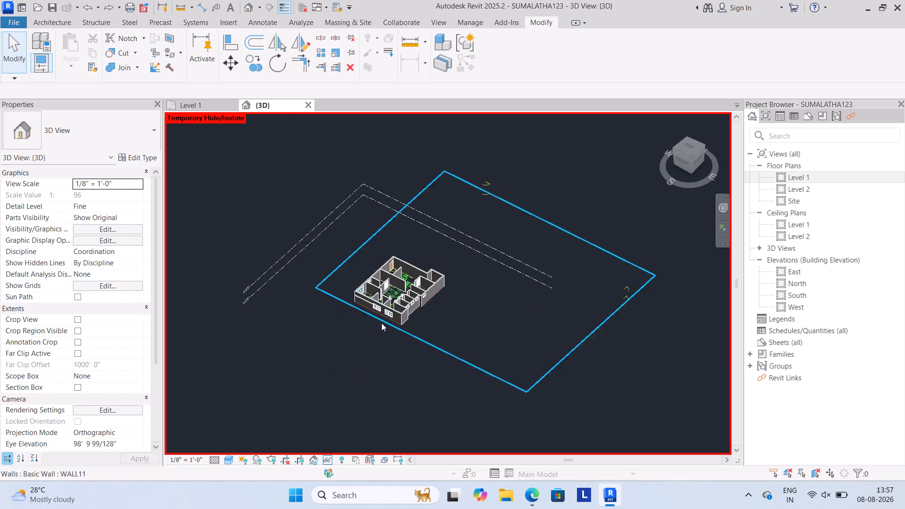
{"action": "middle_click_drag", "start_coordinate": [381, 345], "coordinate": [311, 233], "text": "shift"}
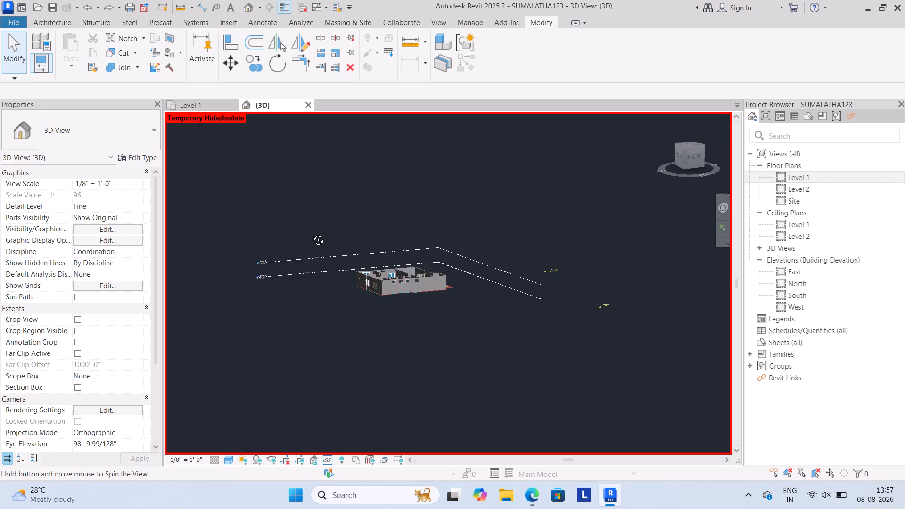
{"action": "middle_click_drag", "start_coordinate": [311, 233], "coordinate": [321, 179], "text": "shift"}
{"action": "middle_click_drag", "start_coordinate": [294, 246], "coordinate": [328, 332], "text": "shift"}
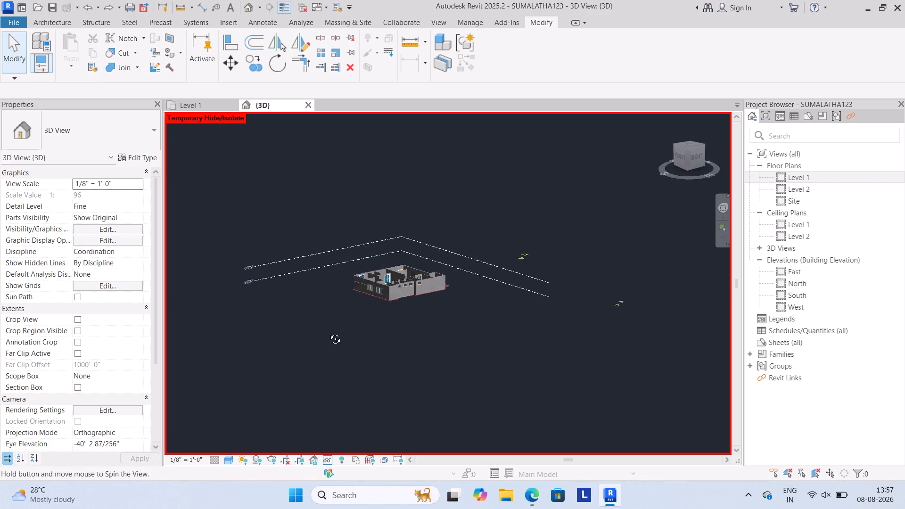
Examine the building's walls and Chair-Desk chairs against the suma1.dwg plan in 3D, from several angles and close up.
{"action": "middle_click_drag", "start_coordinate": [328, 332], "coordinate": [337, 342], "text": "shift"}
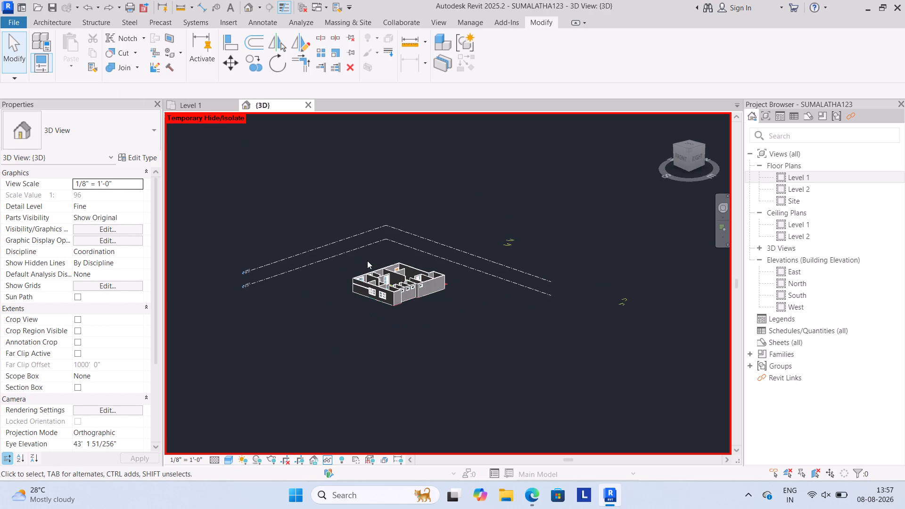
{"action": "scroll", "coordinate": [403, 278], "scroll_direction": "up", "scroll_amount": 3}
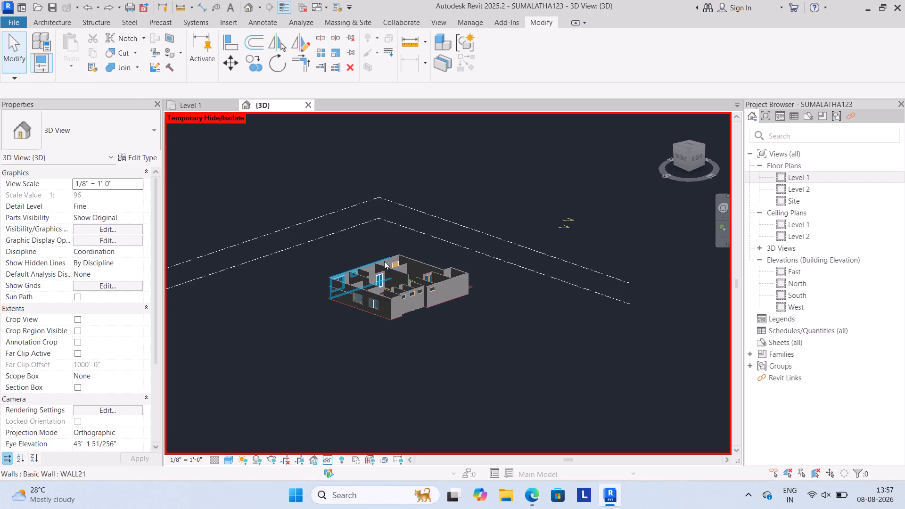
{"action": "middle_click_drag", "start_coordinate": [397, 279], "coordinate": [397, 358], "text": "shift"}
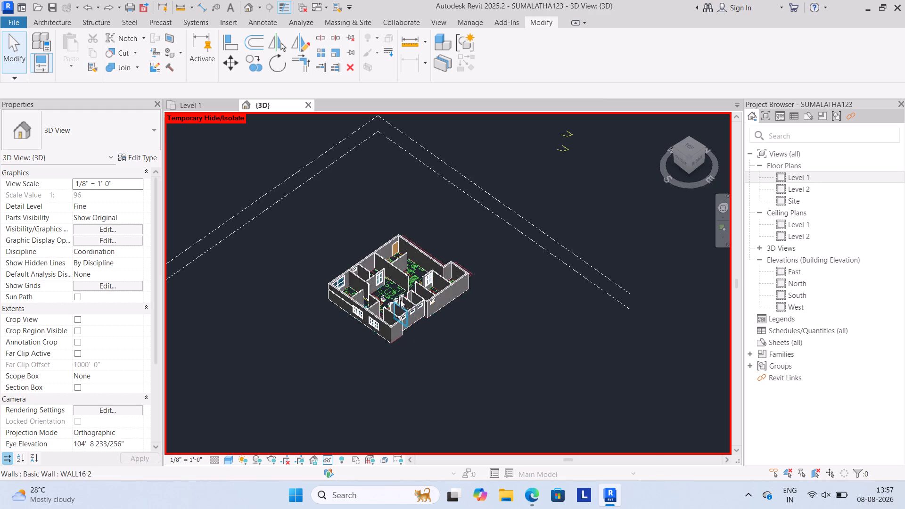
{"action": "scroll", "coordinate": [396, 294], "scroll_direction": "up", "scroll_amount": 16}
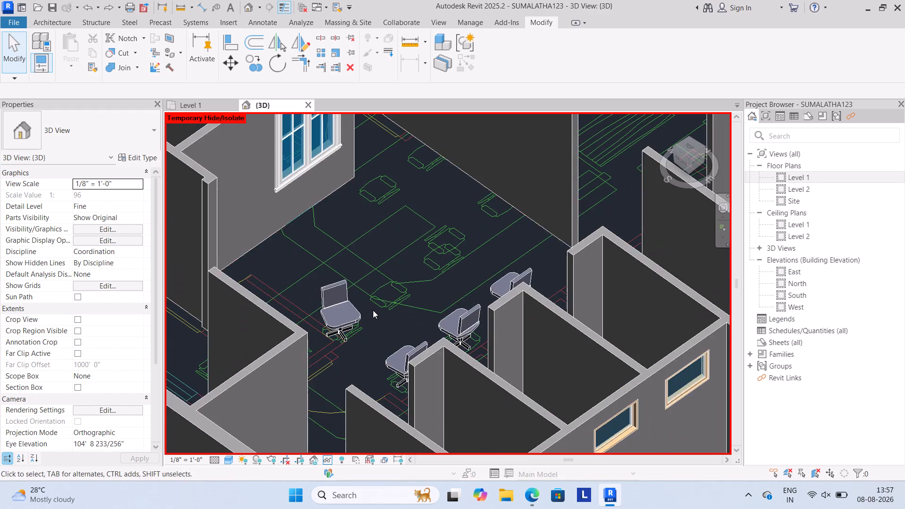
{"action": "middle_click_drag", "start_coordinate": [372, 312], "coordinate": [398, 345], "text": "shift"}
{"action": "middle_click_drag", "start_coordinate": [380, 307], "coordinate": [331, 146]}
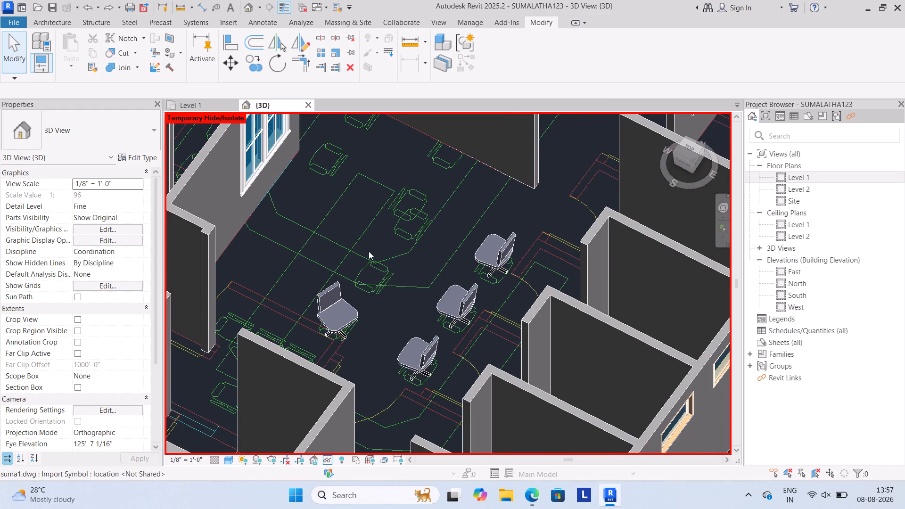
{"action": "middle_click_drag", "start_coordinate": [369, 251], "coordinate": [357, 205], "text": "shift"}
{"action": "middle_click_drag", "start_coordinate": [358, 232], "coordinate": [375, 298]}
{"action": "middle_click_drag", "start_coordinate": [368, 266], "coordinate": [351, 215]}
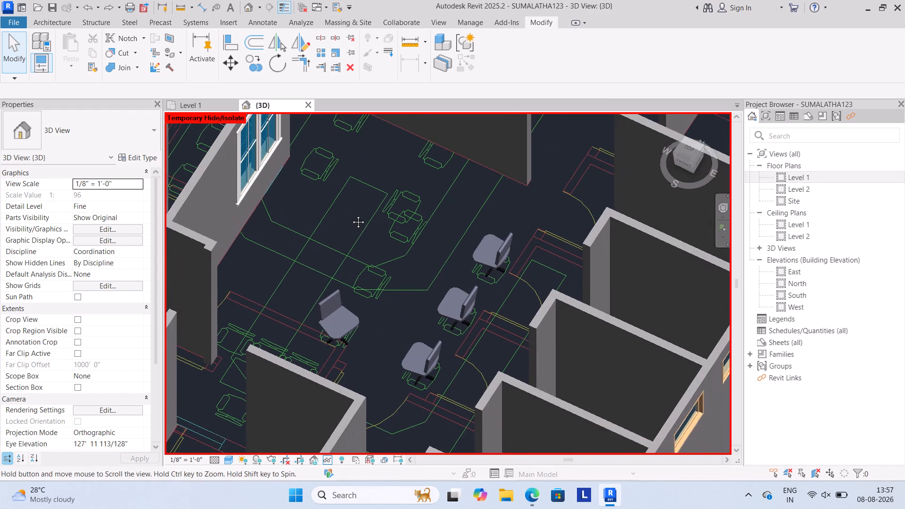
{"action": "middle_click_drag", "start_coordinate": [351, 215], "coordinate": [351, 213]}
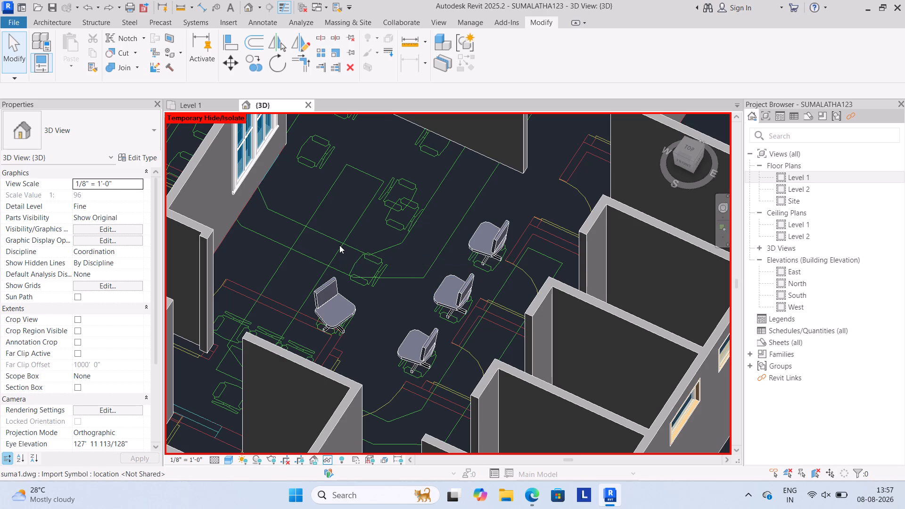
{"action": "scroll", "coordinate": [339, 245], "scroll_direction": "down", "scroll_amount": 1}
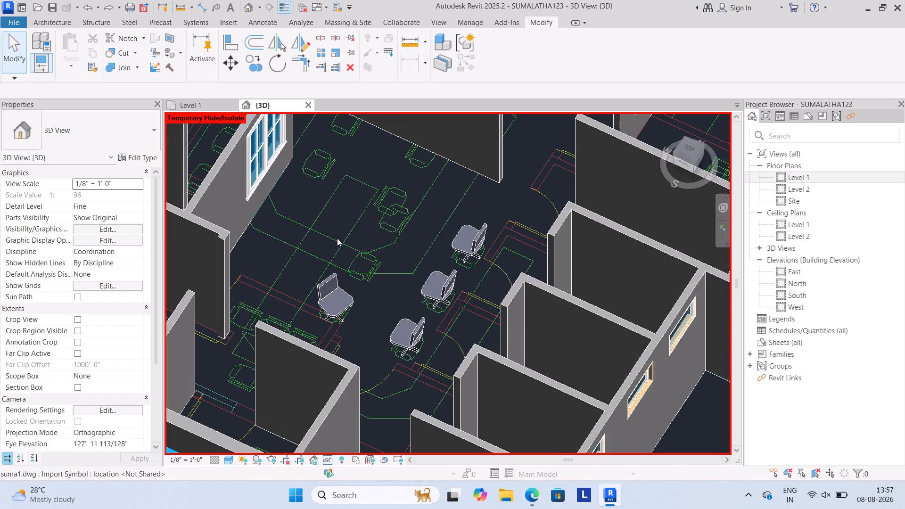
{"action": "scroll", "coordinate": [456, 269], "scroll_direction": "down", "scroll_amount": 3}
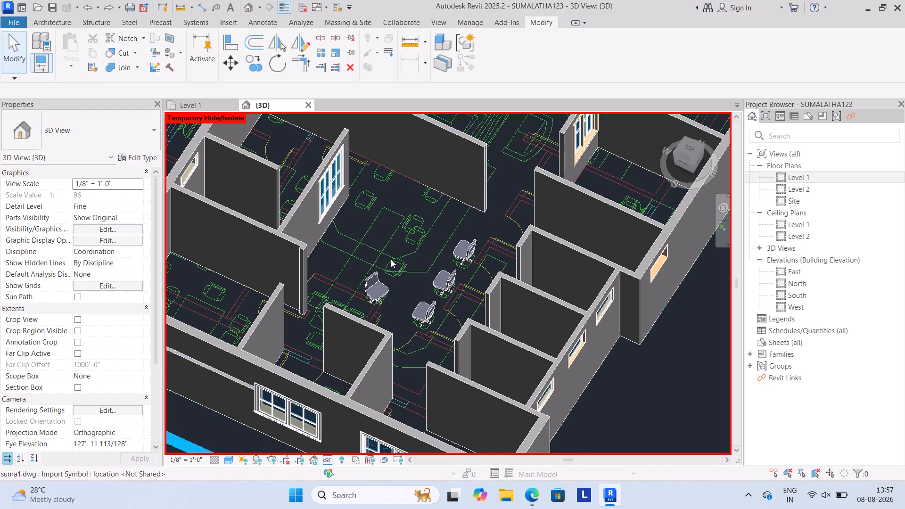
{"action": "scroll", "coordinate": [362, 234], "scroll_direction": "down", "scroll_amount": 4}
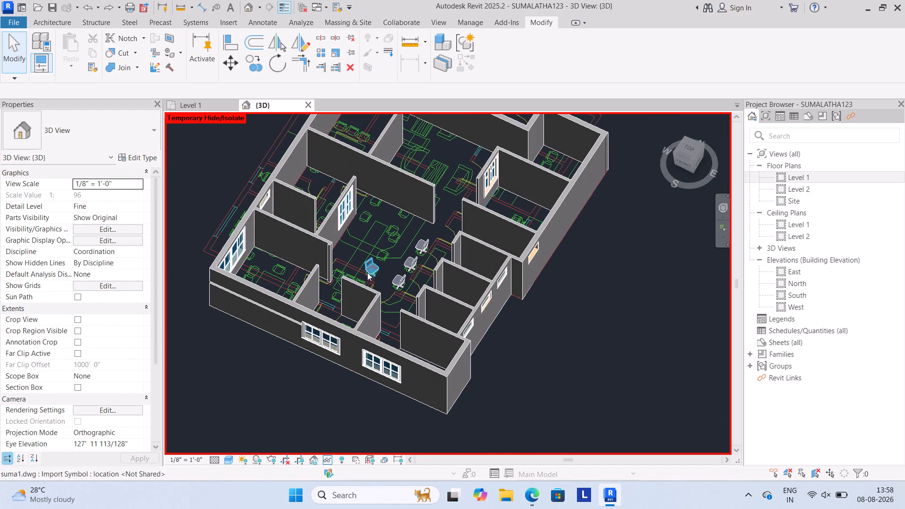
{"action": "middle_click_drag", "start_coordinate": [365, 294], "coordinate": [255, 124], "text": "shift"}
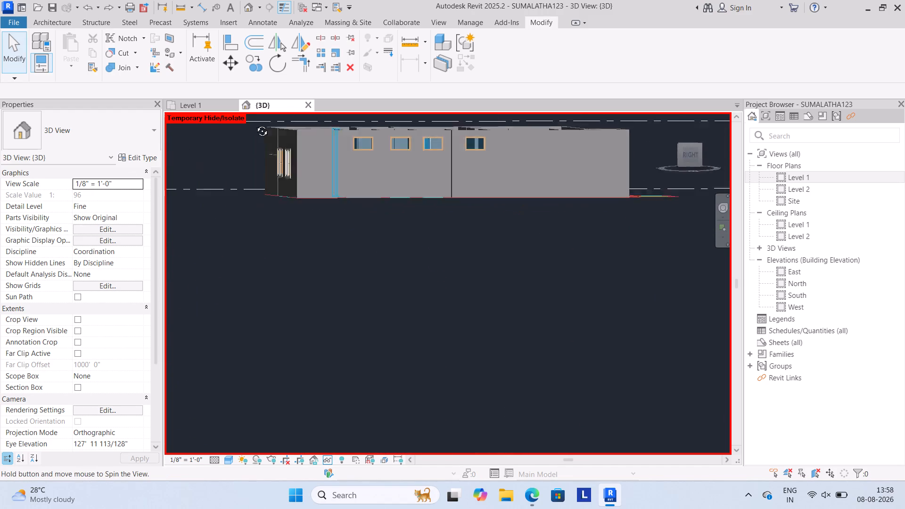
{"action": "middle_click_drag", "start_coordinate": [255, 124], "coordinate": [303, 220], "text": "shift"}
{"action": "middle_click_drag", "start_coordinate": [331, 222], "coordinate": [356, 255], "text": "shift"}
{"action": "middle_click_drag", "start_coordinate": [346, 249], "coordinate": [372, 318]}
{"action": "scroll", "coordinate": [348, 280], "scroll_direction": "down", "scroll_amount": 1, "text": "shift"}
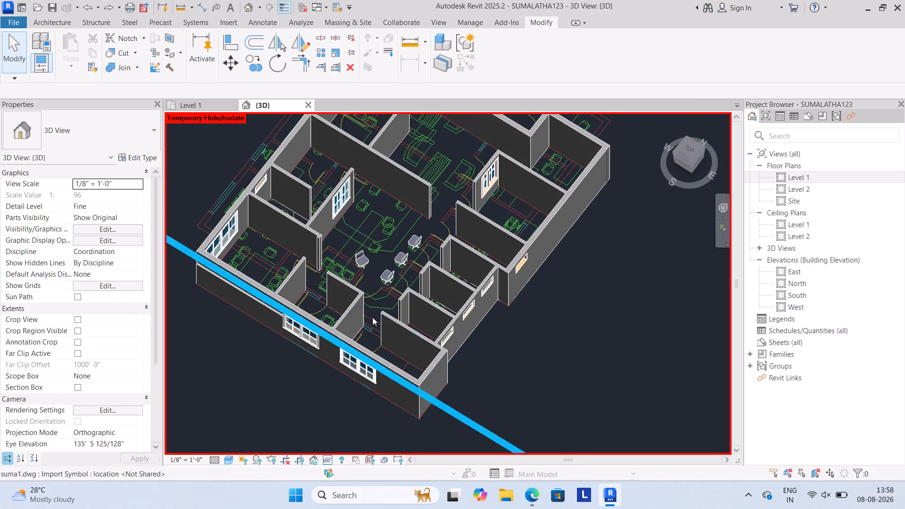
Undo the last four changes to the suma1.dwg copies, back to the plan aligned with the building's walls.
{"action": "key", "text": "ctrl+z"}
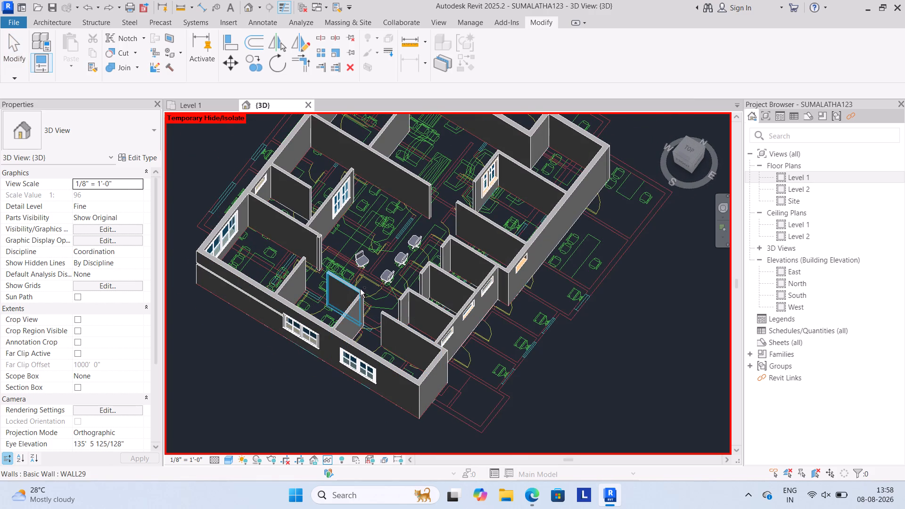
{"action": "key", "text": "ctrl+z"}
{"action": "key", "text": "ctrl+z"}
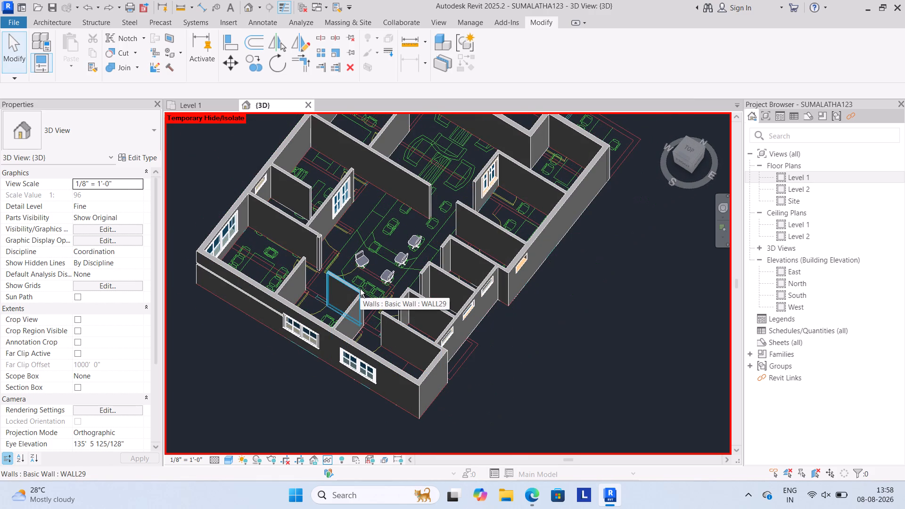
{"action": "key", "text": "ctrl+z"}
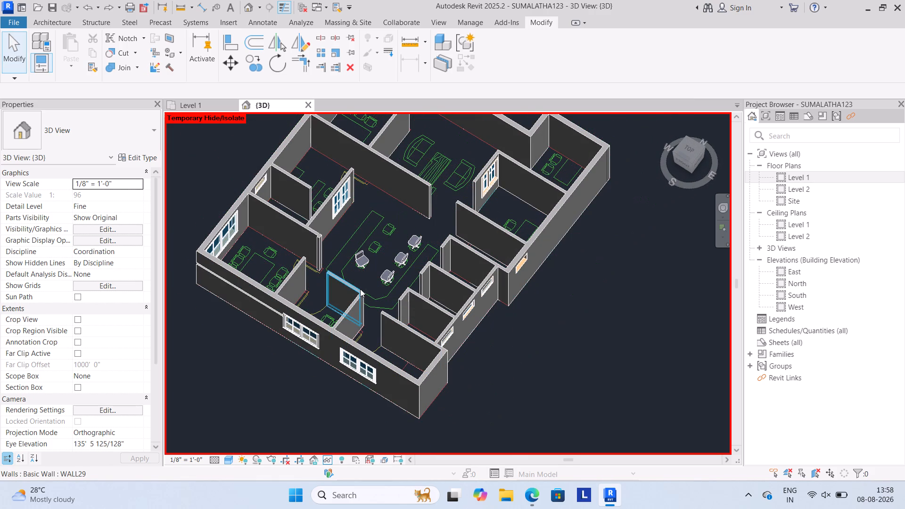
Examine the whole building in 3D, checking the rooms, the placed chairs and the furniture symbols of the underlying plan.
{"action": "scroll", "coordinate": [412, 275], "scroll_direction": "down", "scroll_amount": 4}
{"action": "middle_click_drag", "start_coordinate": [416, 289], "coordinate": [425, 290]}
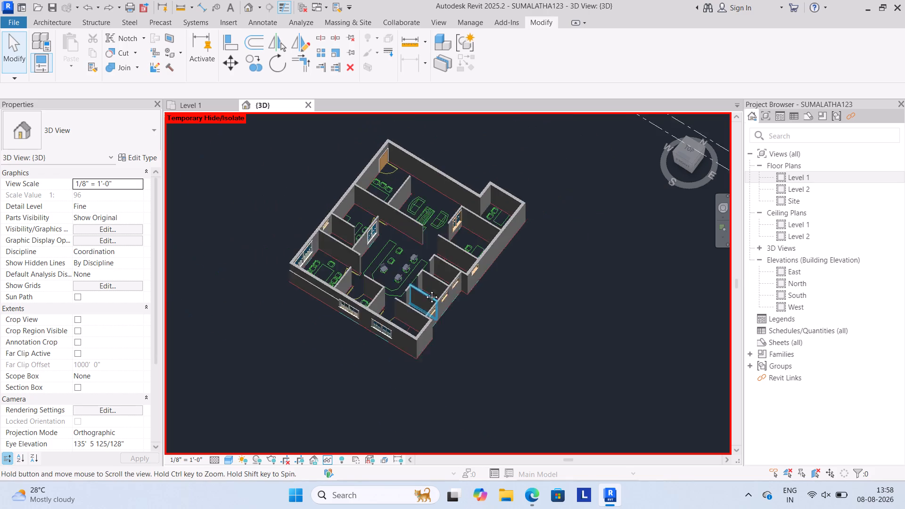
{"action": "middle_click_drag", "start_coordinate": [425, 290], "coordinate": [486, 270]}
{"action": "scroll", "coordinate": [462, 244], "scroll_direction": "up", "scroll_amount": 4}
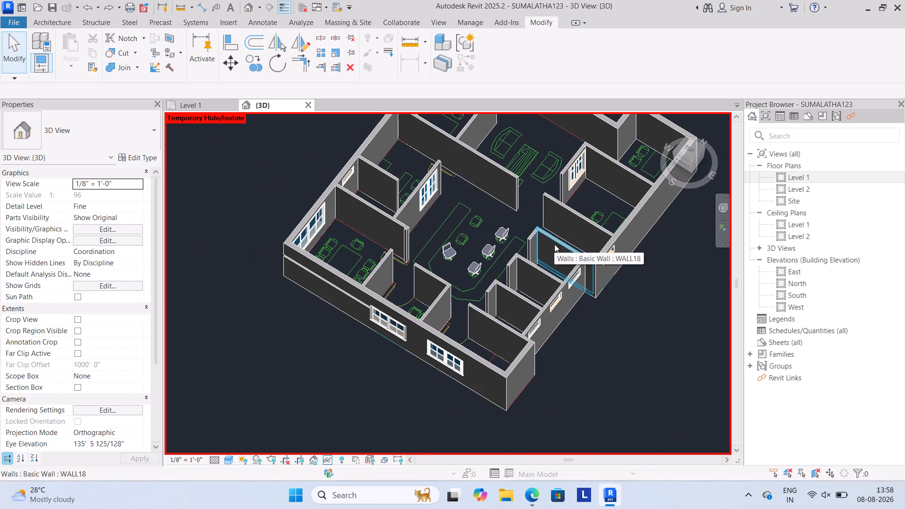
{"action": "scroll", "coordinate": [729, 302], "scroll_direction": "down", "scroll_amount": 1}
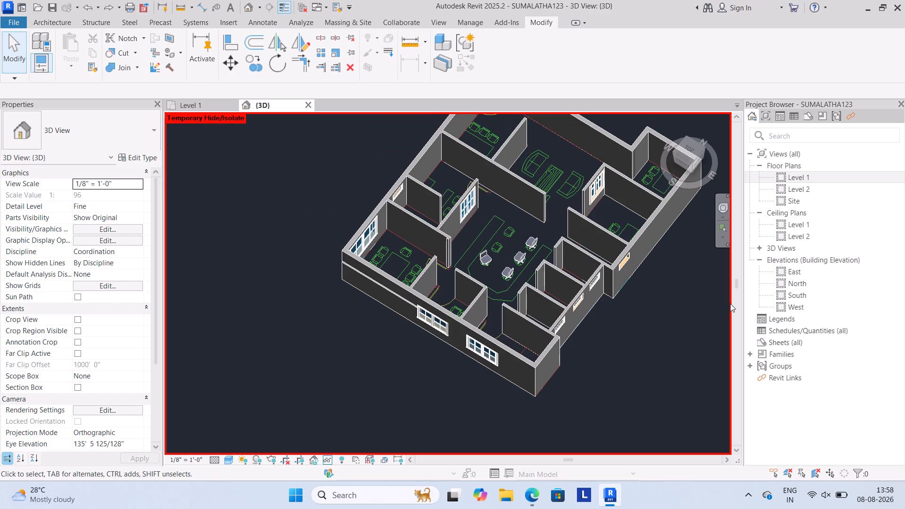
{"action": "scroll", "coordinate": [730, 304], "scroll_direction": "down", "scroll_amount": 2}
{"action": "scroll", "coordinate": [765, 366], "scroll_direction": "down", "scroll_amount": 2}
{"action": "scroll", "coordinate": [845, 484], "scroll_direction": "down", "scroll_amount": 2}
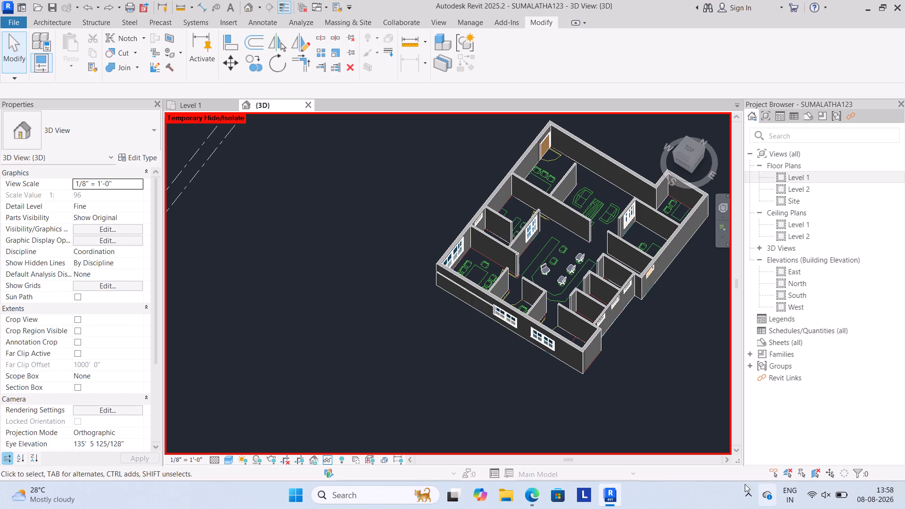
{"action": "scroll", "coordinate": [644, 378], "scroll_direction": "down", "scroll_amount": 1}
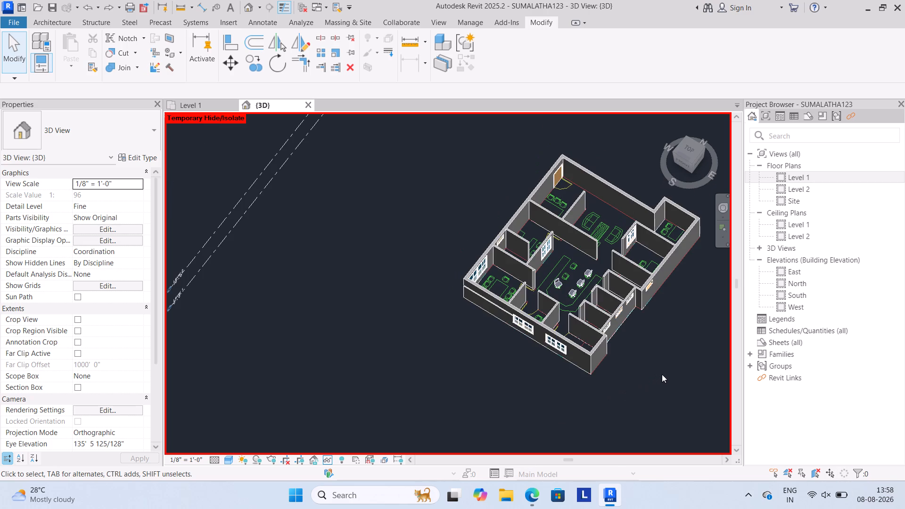
{"action": "middle_click_drag", "start_coordinate": [650, 377], "coordinate": [571, 390]}
{"action": "scroll", "coordinate": [599, 370], "scroll_direction": "down", "scroll_amount": 1}
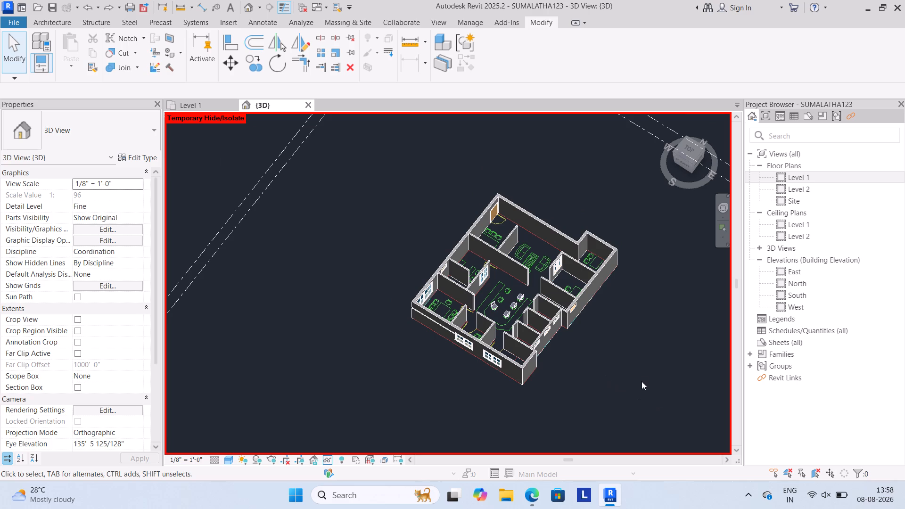
{"action": "scroll", "coordinate": [637, 373], "scroll_direction": "up", "scroll_amount": 1}
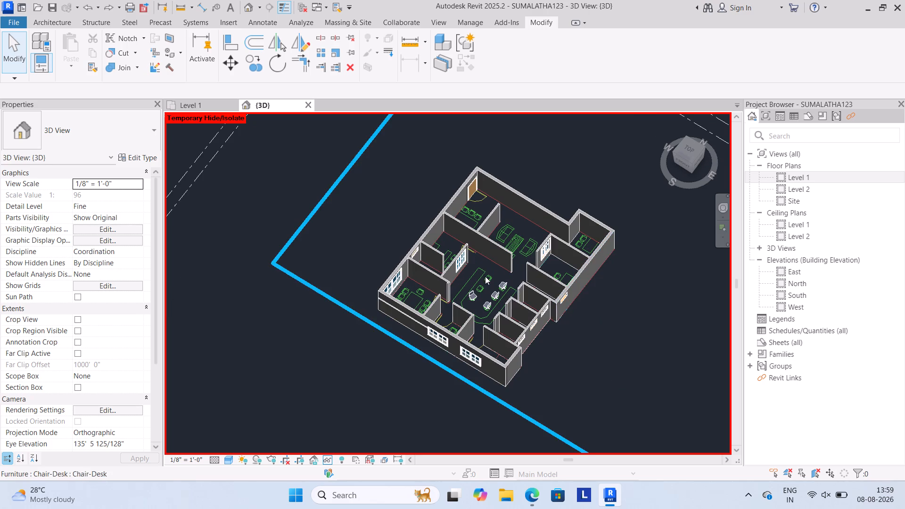
{"action": "scroll", "coordinate": [487, 272], "scroll_direction": "up", "scroll_amount": 4}
{"action": "scroll", "coordinate": [490, 312], "scroll_direction": "up", "scroll_amount": 1}
{"action": "scroll", "coordinate": [490, 312], "scroll_direction": "down", "scroll_amount": 2}
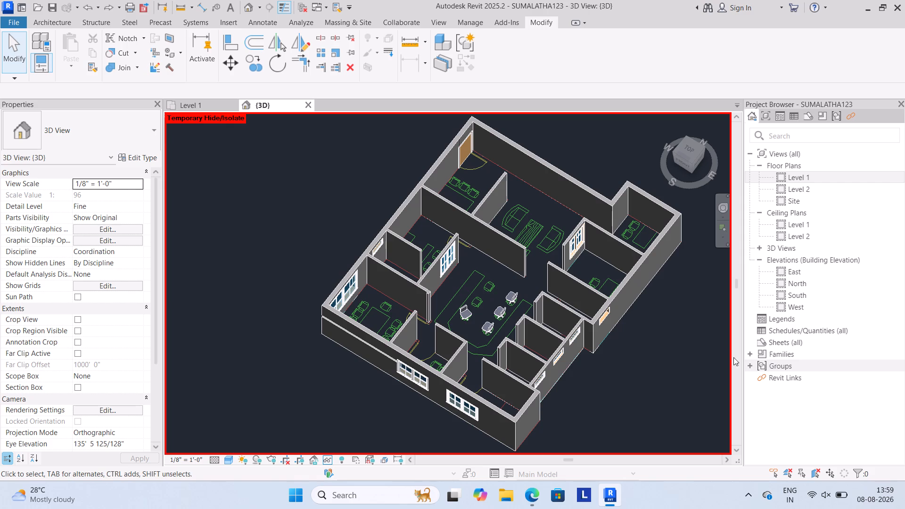
{"action": "scroll", "coordinate": [546, 306], "scroll_direction": "up", "scroll_amount": 2}
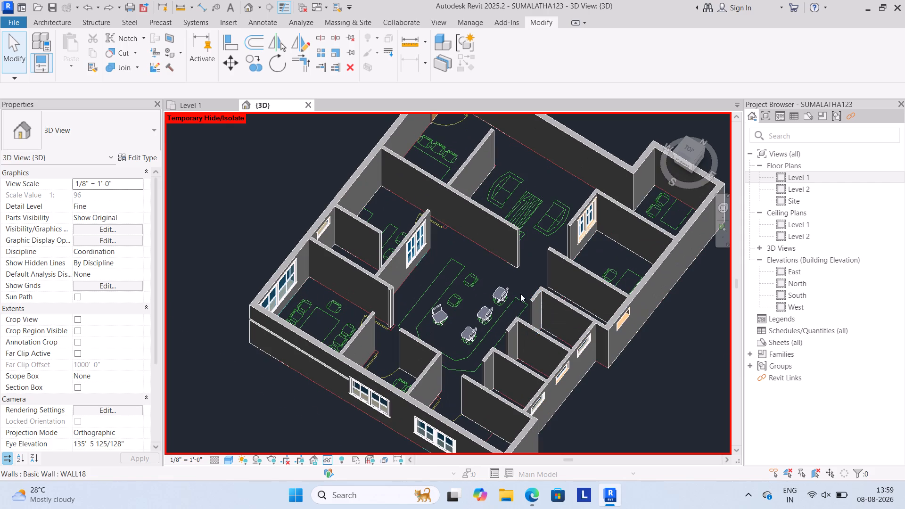
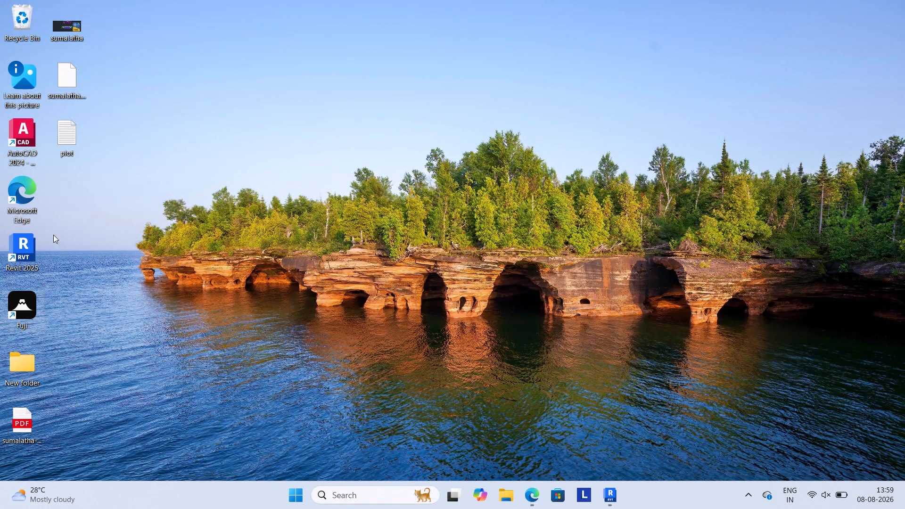
Switch to the desktop's Fuji application by launching it from its shortcut.
{"action": "left_click", "coordinate": [30, 313]}
{"action": "double_click", "coordinate": [30, 313]}
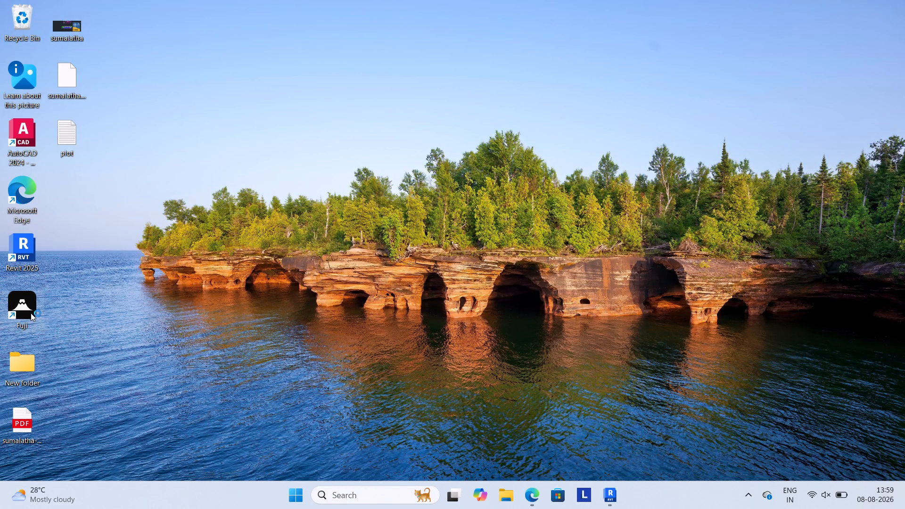
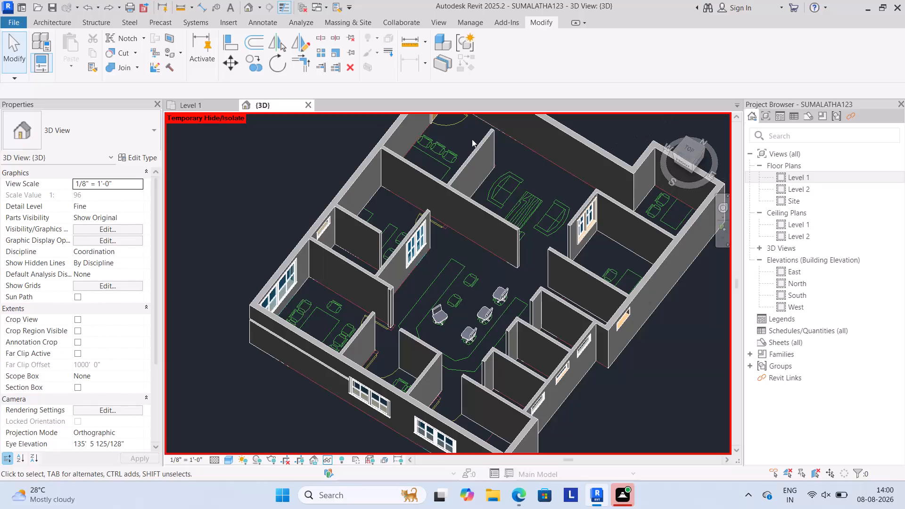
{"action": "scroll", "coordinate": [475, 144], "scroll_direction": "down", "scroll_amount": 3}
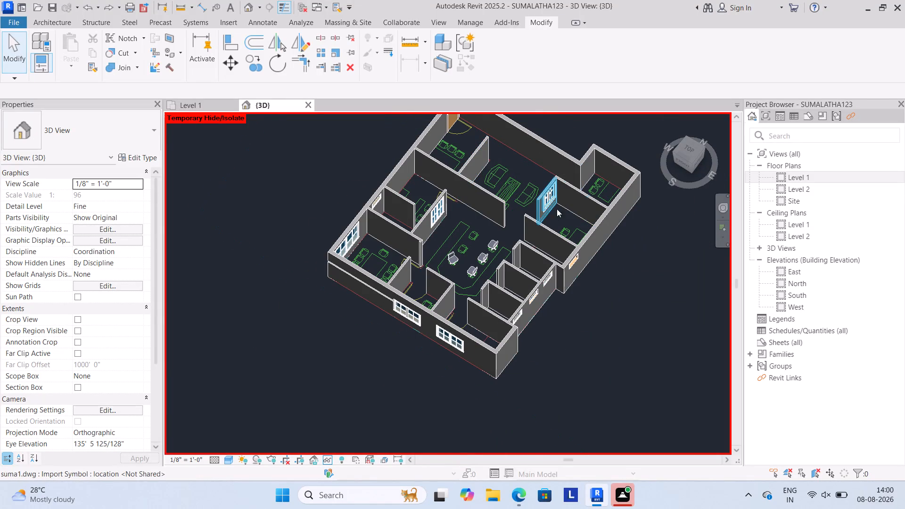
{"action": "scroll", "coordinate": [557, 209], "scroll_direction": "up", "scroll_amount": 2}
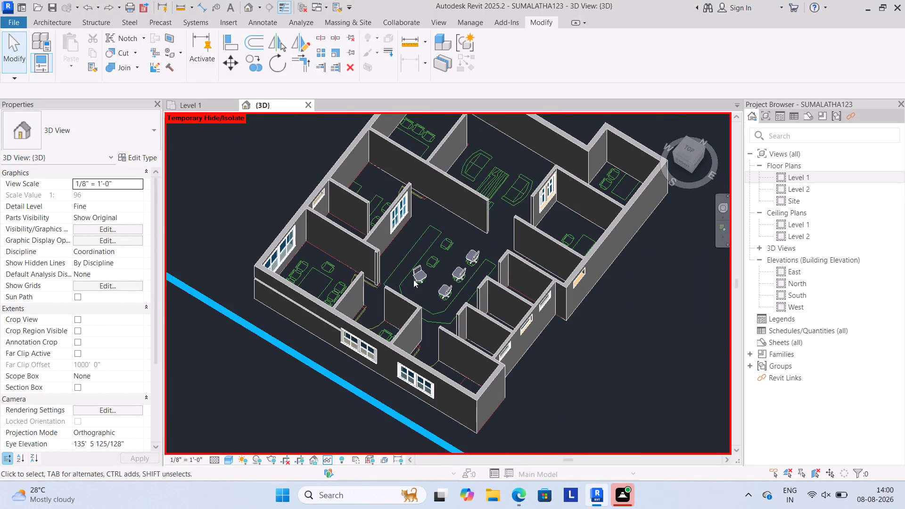
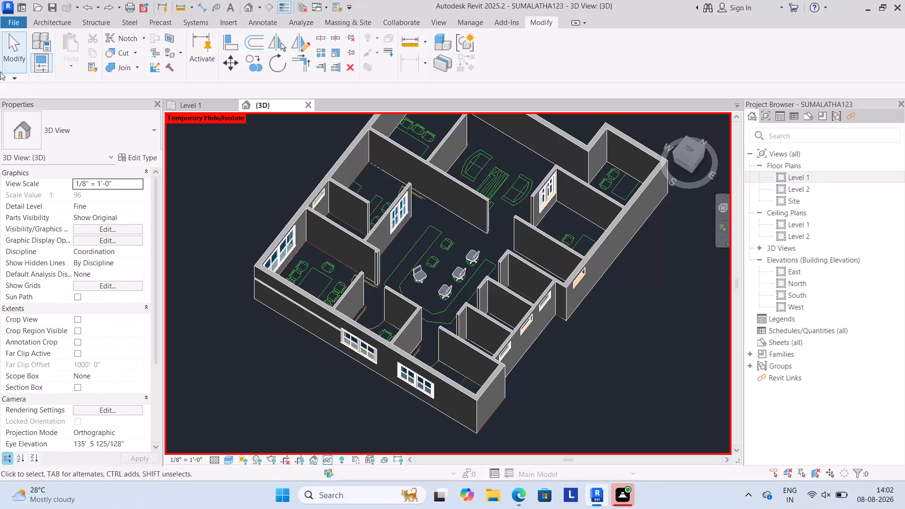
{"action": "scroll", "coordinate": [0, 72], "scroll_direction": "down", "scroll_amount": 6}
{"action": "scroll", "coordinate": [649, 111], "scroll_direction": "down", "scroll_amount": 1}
On the Level 1 floor plan, start placing a component and load the Sofa-Corbu family from the Seating folder.
{"action": "left_click", "coordinate": [187, 103]}
{"action": "scroll", "coordinate": [387, 221], "scroll_direction": "up", "scroll_amount": 3}
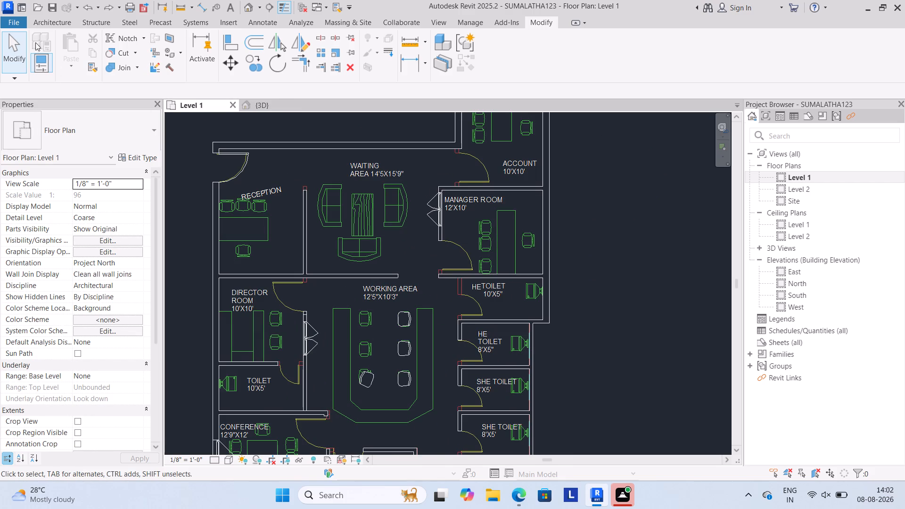
{"action": "left_click", "coordinate": [34, 24]}
{"action": "left_click", "coordinate": [144, 65]}
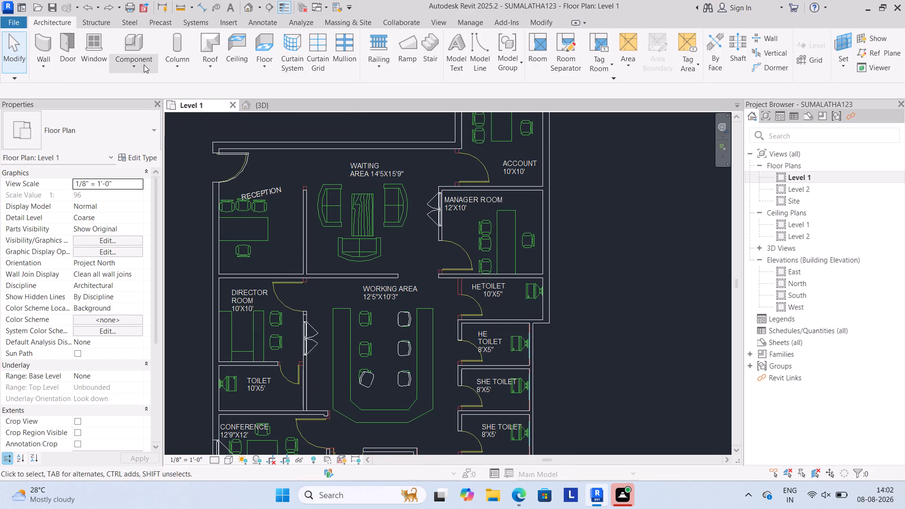
{"action": "left_click", "coordinate": [146, 82]}
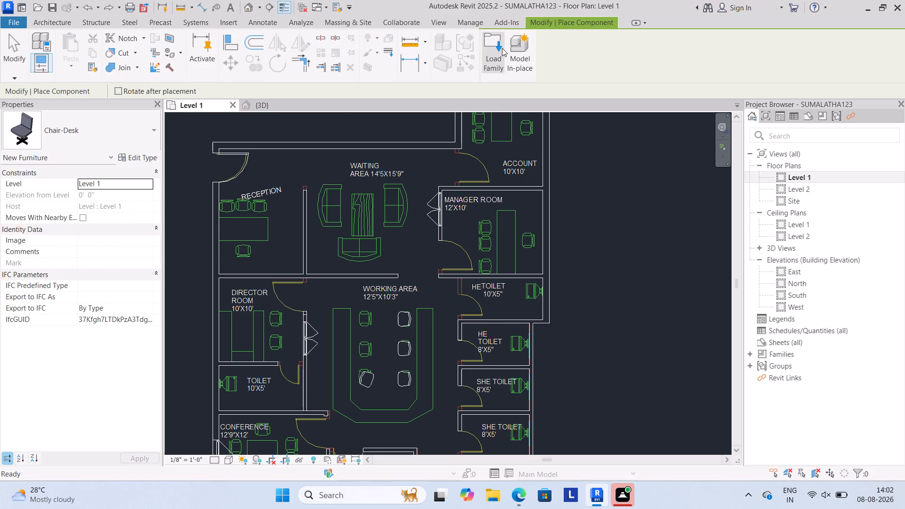
{"action": "left_click", "coordinate": [502, 48]}
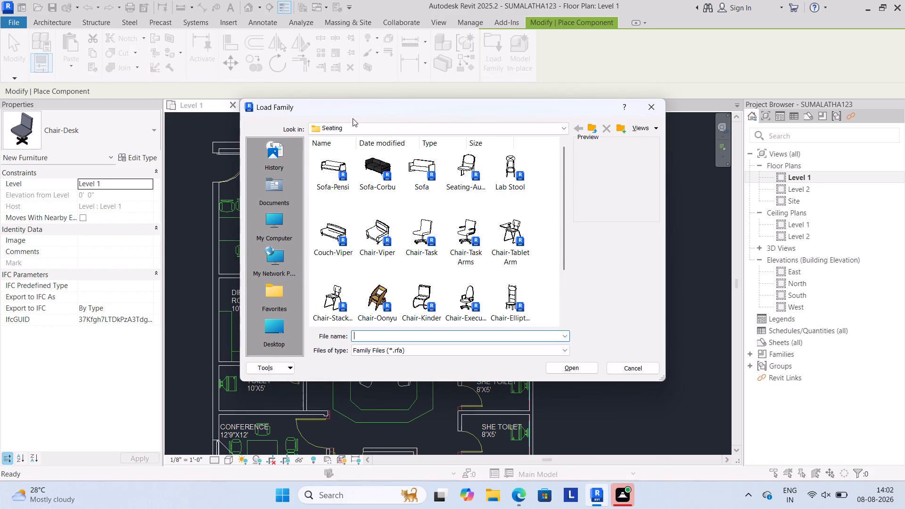
{"action": "left_click", "coordinate": [354, 122]}
{"action": "left_click", "coordinate": [345, 160]}
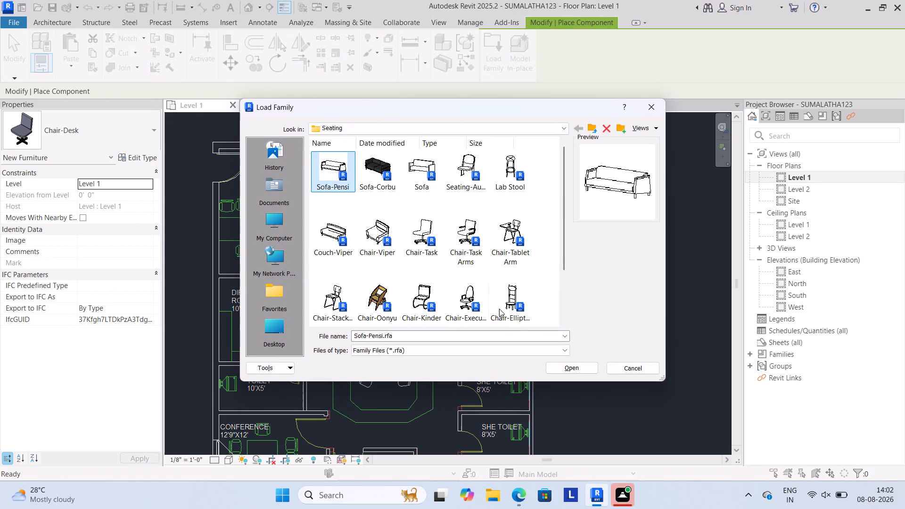
{"action": "left_click", "coordinate": [379, 172]}
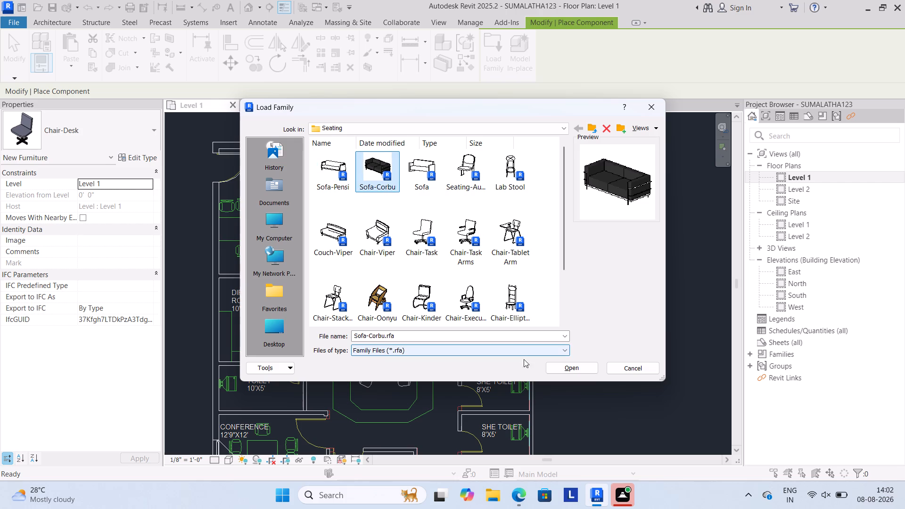
{"action": "left_click", "coordinate": [564, 366]}
Place three Sofa-Corbu sofas on the waiting area's sofa symbols, rotating each one to match its symbol around the table.
{"action": "scroll", "coordinate": [325, 184], "scroll_direction": "up", "scroll_amount": 3}
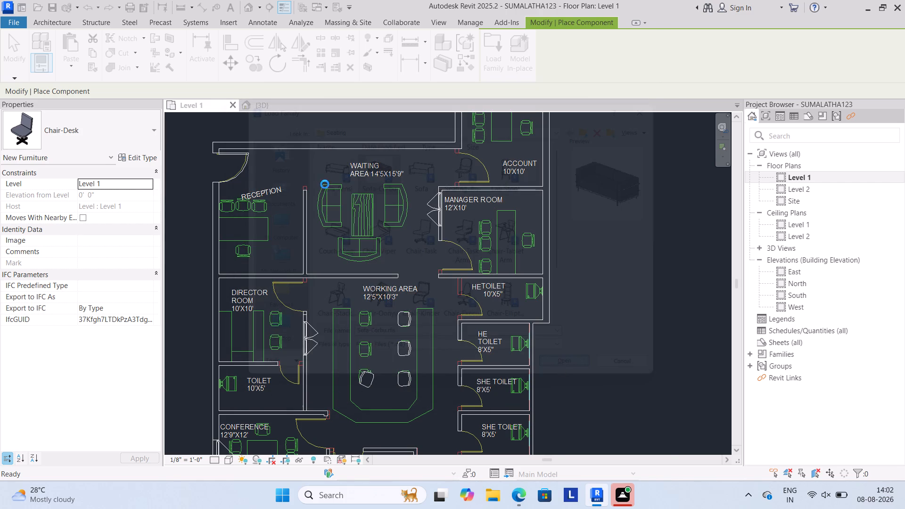
{"action": "scroll", "coordinate": [325, 184], "scroll_direction": "up", "scroll_amount": 1}
{"action": "key", "text": "space"}
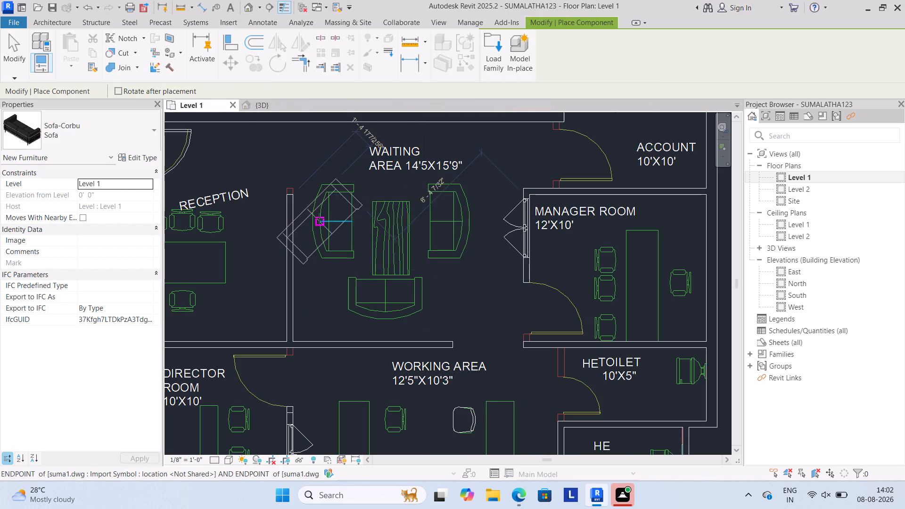
{"action": "key", "text": "space"}
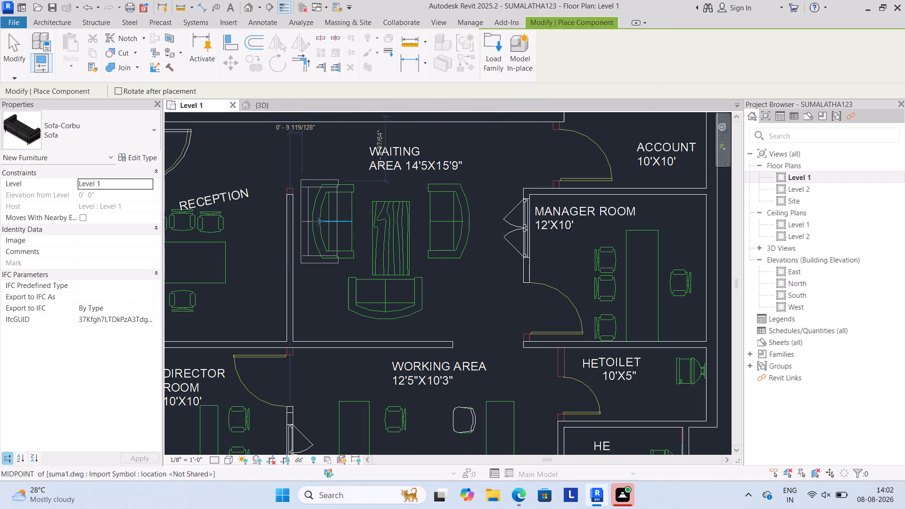
{"action": "left_click", "coordinate": [330, 222]}
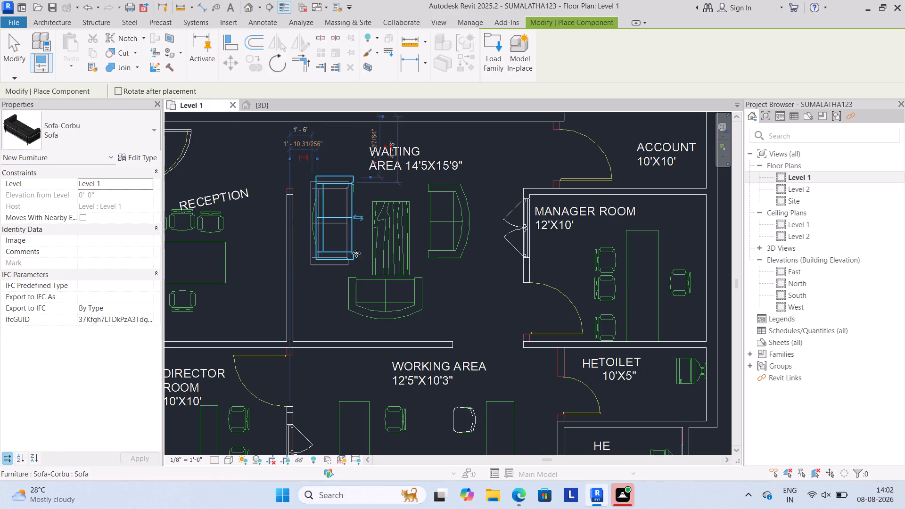
{"action": "key", "text": "space"}
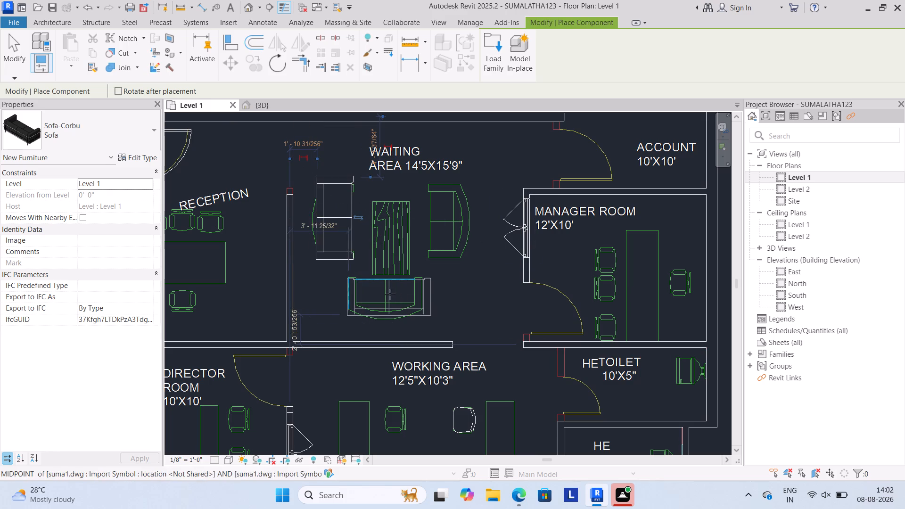
{"action": "left_click", "coordinate": [388, 293]}
{"action": "key", "text": "space"}
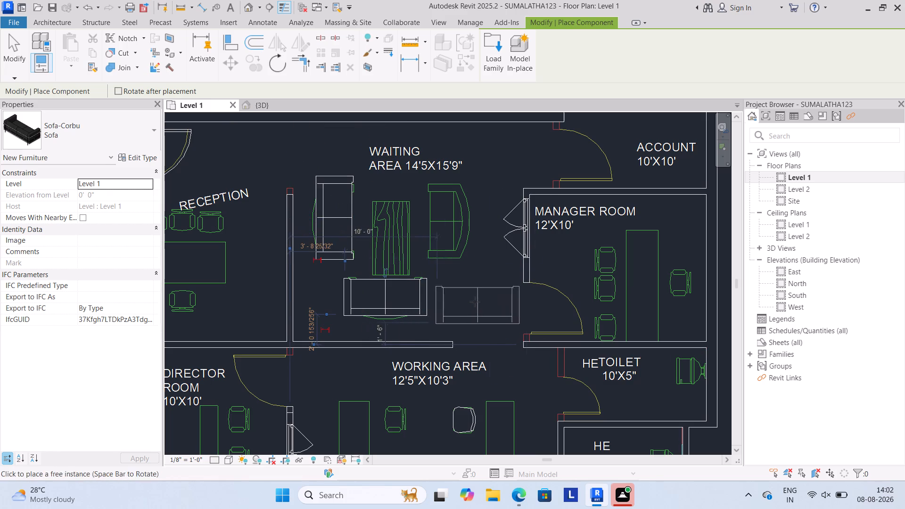
{"action": "left_click", "coordinate": [447, 219]}
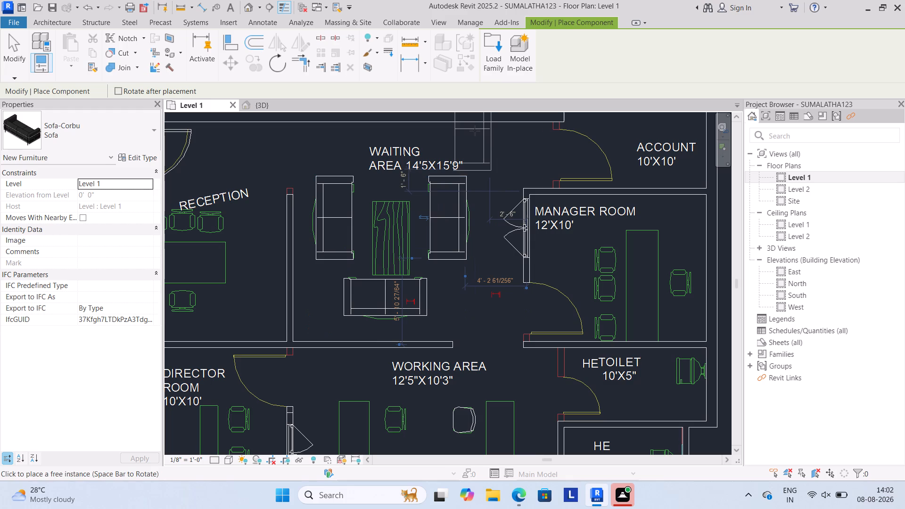
{"action": "key", "text": "Escape"}
Load Table-Coffee Rectangular from the Furniture library's Tables folder and place a 48" x 30" table lengthwise on the waiting area's table symbol.
{"action": "left_click", "coordinate": [498, 51]}
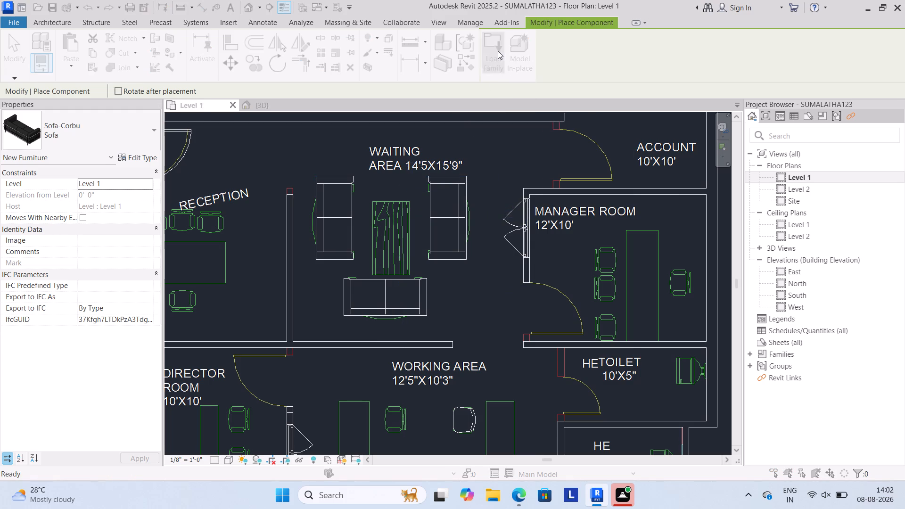
{"action": "left_click", "coordinate": [443, 131]}
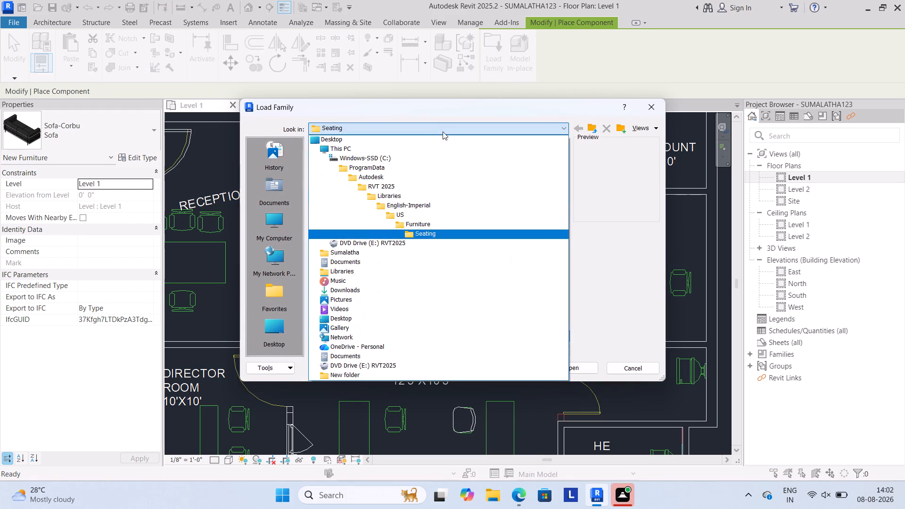
{"action": "left_click", "coordinate": [427, 223]}
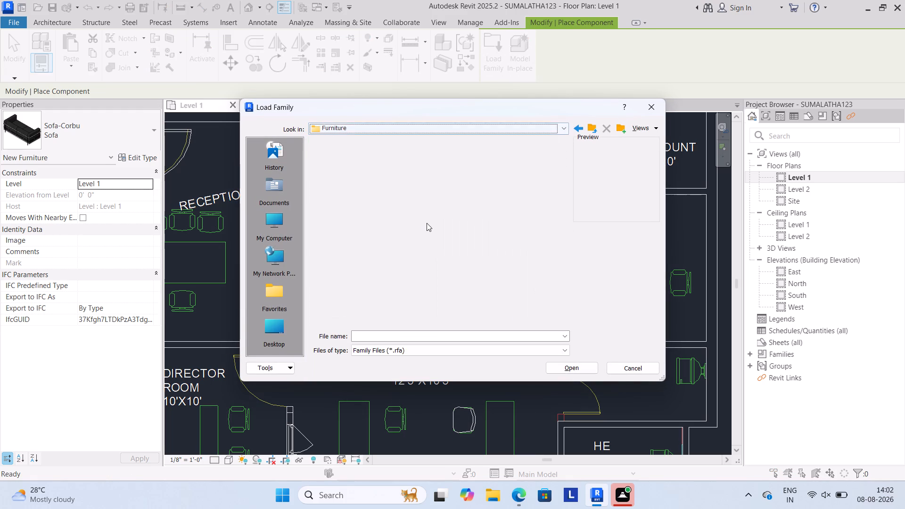
{"action": "scroll", "coordinate": [425, 226], "scroll_direction": "down", "scroll_amount": 1}
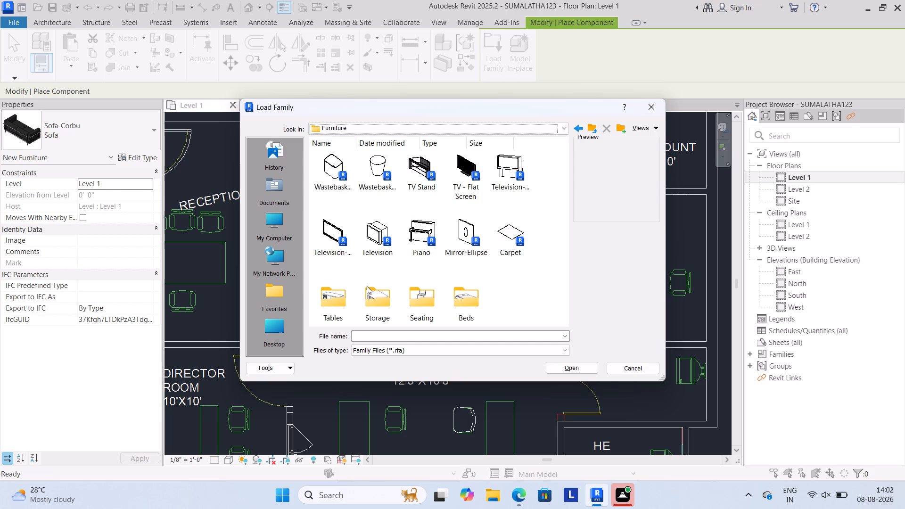
{"action": "double_click", "coordinate": [333, 309]}
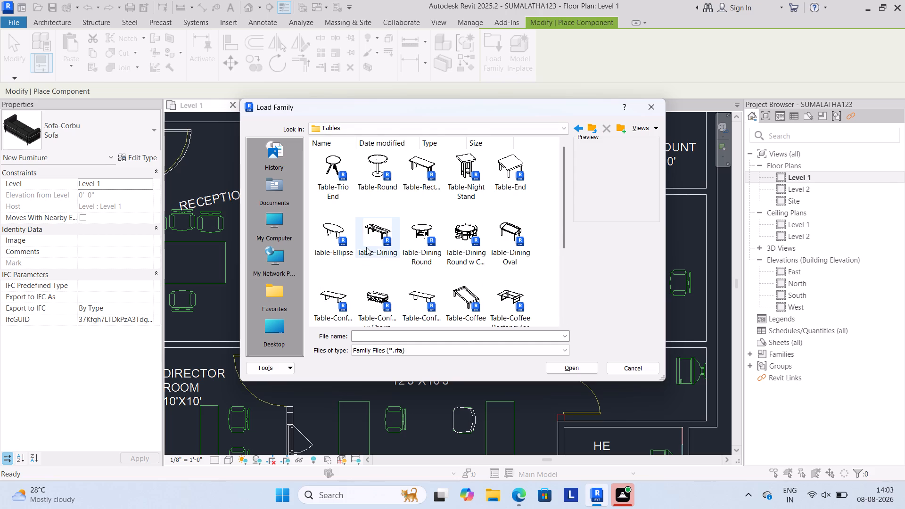
{"action": "scroll", "coordinate": [393, 218], "scroll_direction": "down", "scroll_amount": 2}
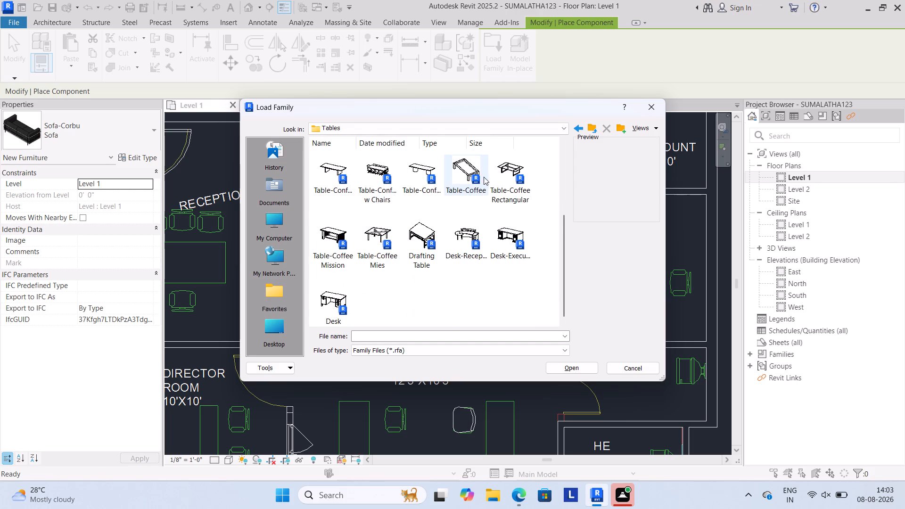
{"action": "double_click", "coordinate": [497, 166]}
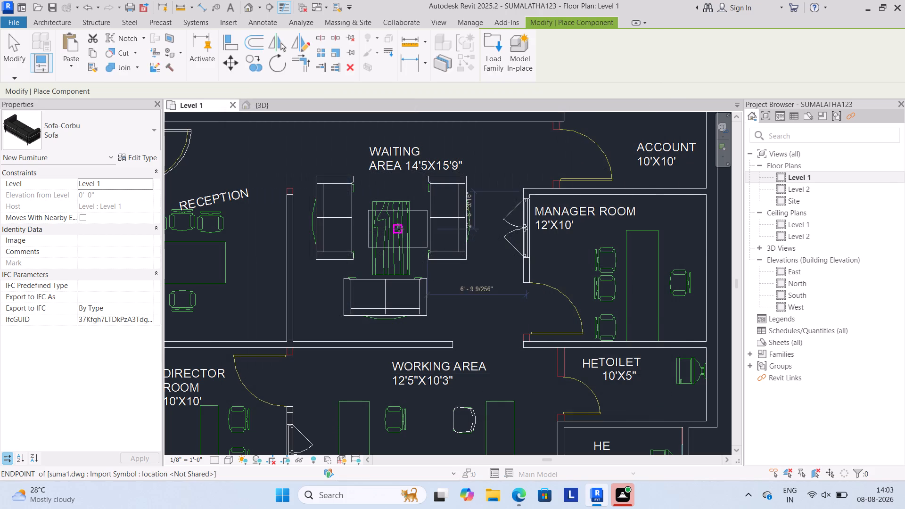
{"action": "key", "text": "space"}
{"action": "left_click", "coordinate": [394, 229]}
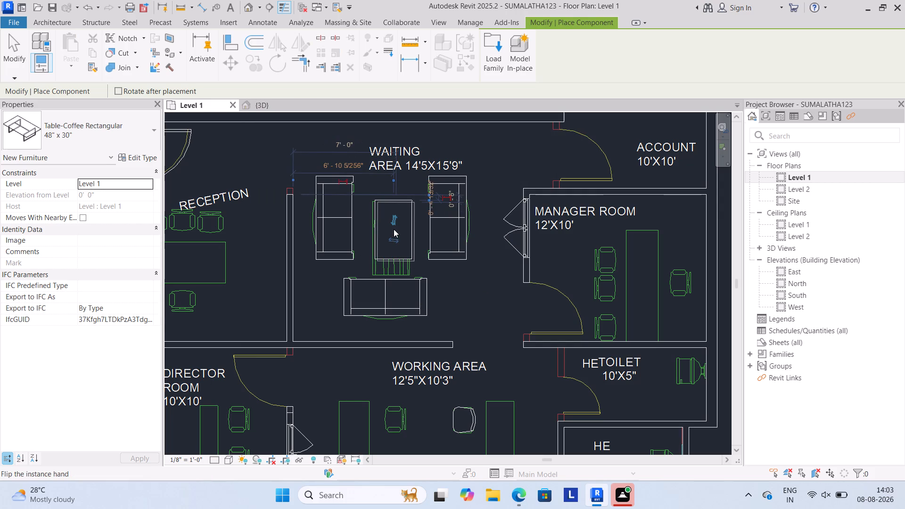
{"action": "key", "text": "Escape"}
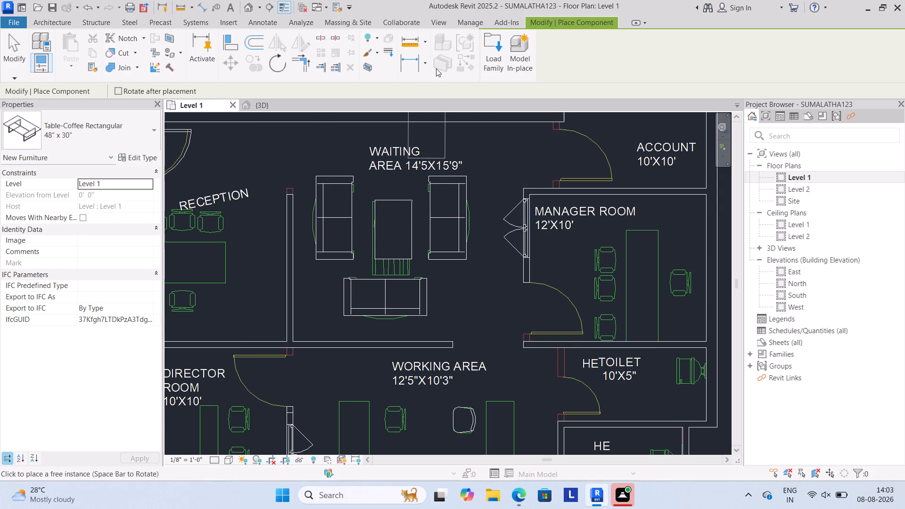
Load the Table-Rectangular family and place a 72" x 30" table, rotated lengthwise, on the manager room's desk symbol.
{"action": "left_click", "coordinate": [482, 56]}
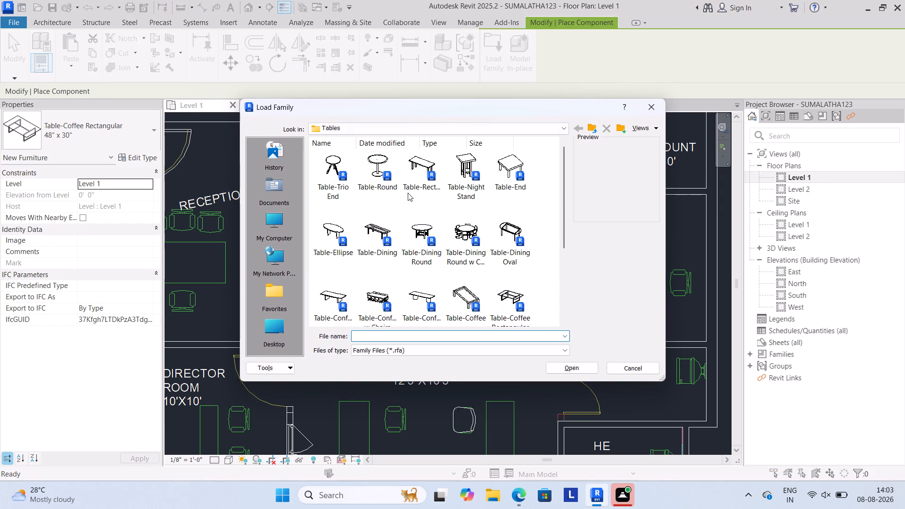
{"action": "left_click", "coordinate": [425, 169]}
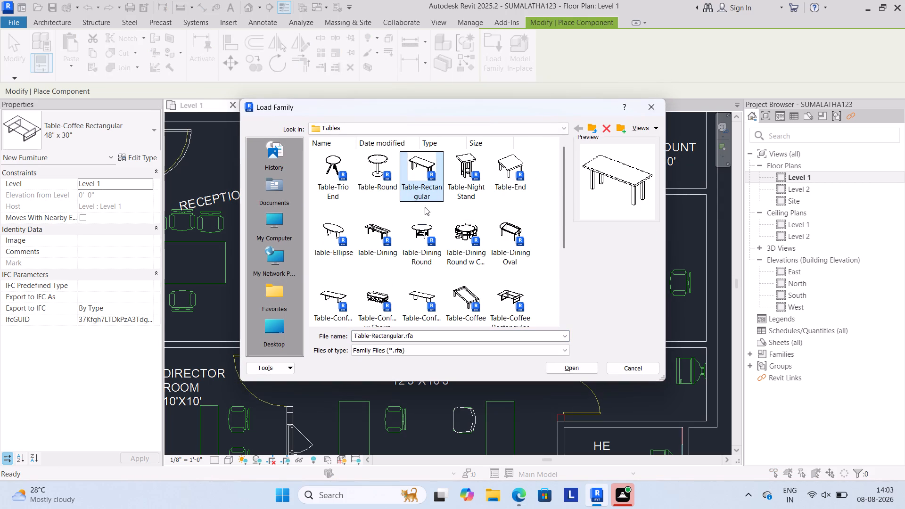
{"action": "left_click", "coordinate": [572, 369]}
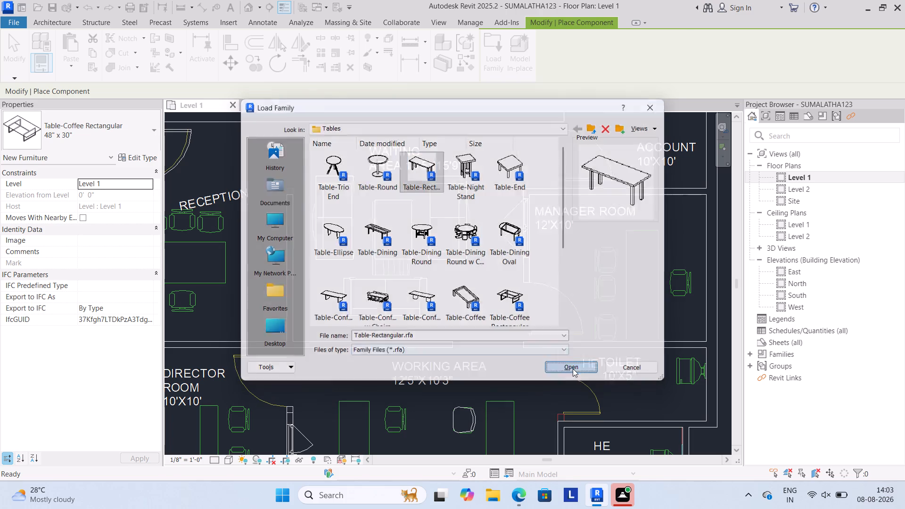
{"action": "middle_click_drag", "start_coordinate": [639, 275], "coordinate": [613, 275]}
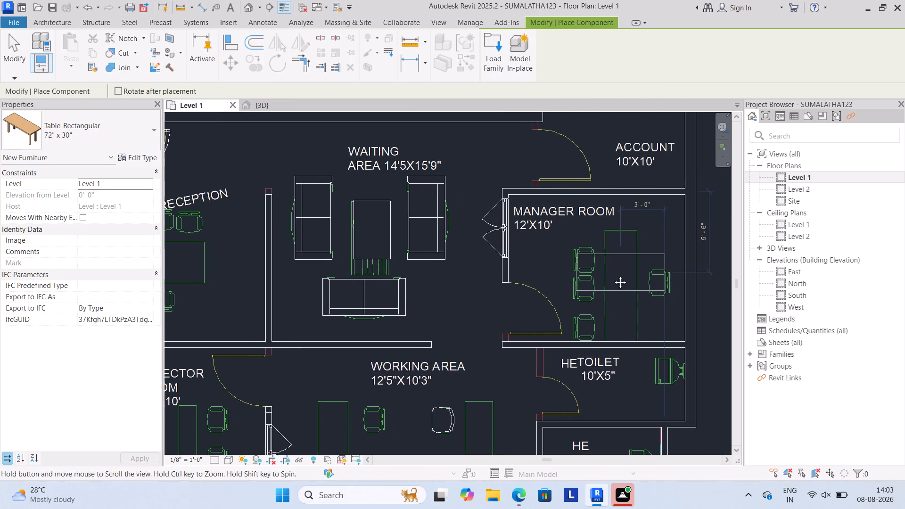
{"action": "middle_click_drag", "start_coordinate": [613, 275], "coordinate": [612, 275]}
{"action": "key", "text": "space"}
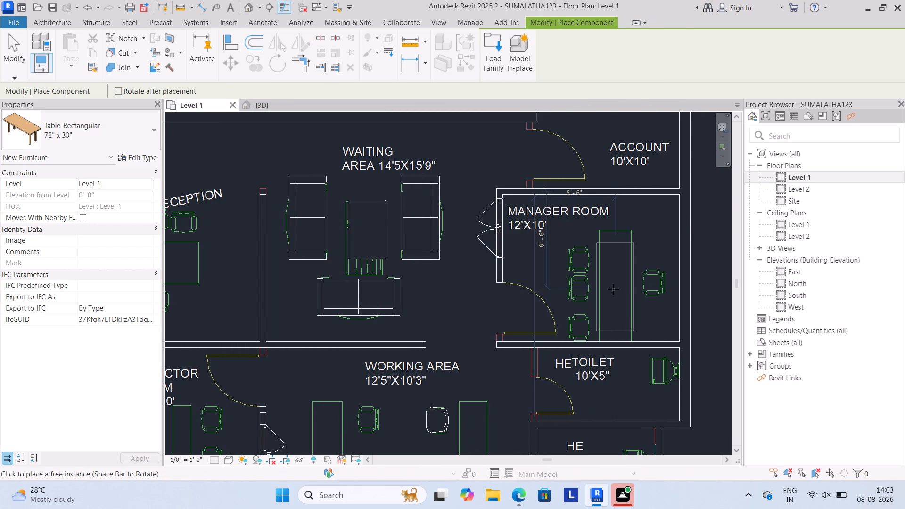
{"action": "left_click", "coordinate": [614, 289]}
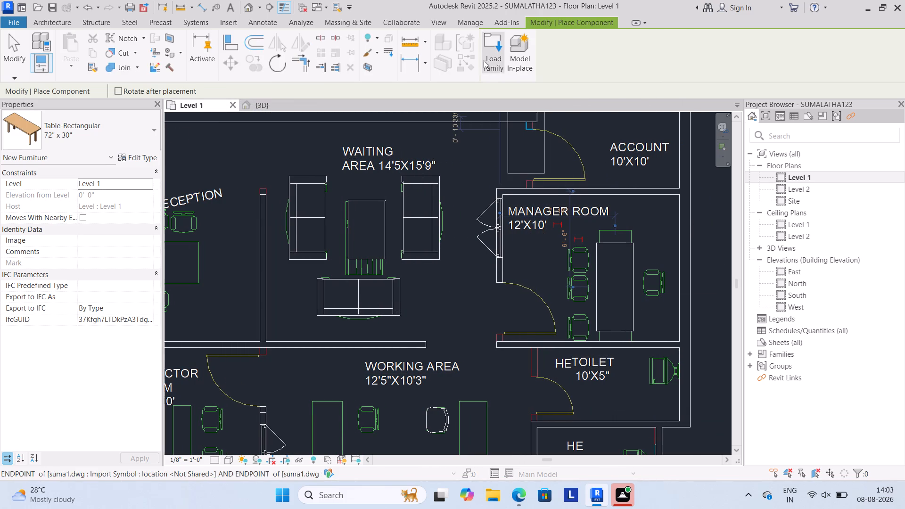
Load the Chair-Task Arms family from the Furniture library's Seating folder.
{"action": "left_click", "coordinate": [484, 51]}
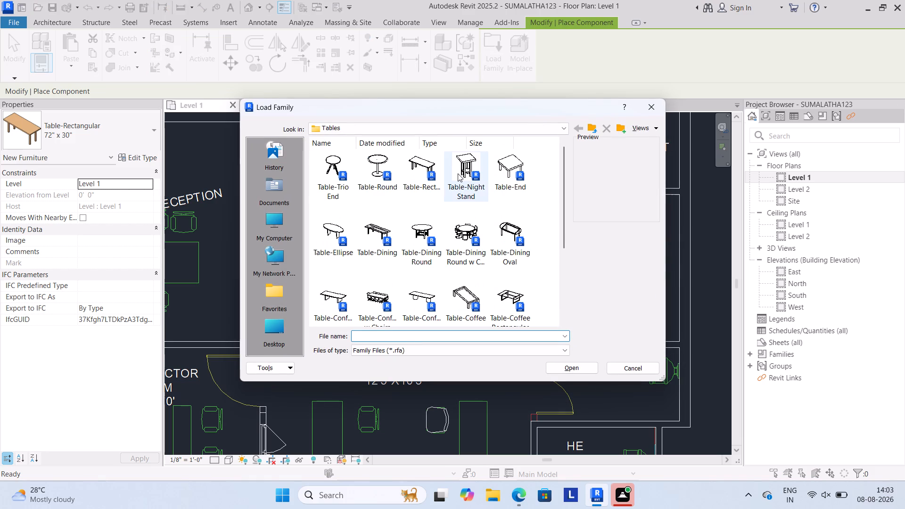
{"action": "left_click", "coordinate": [436, 127]}
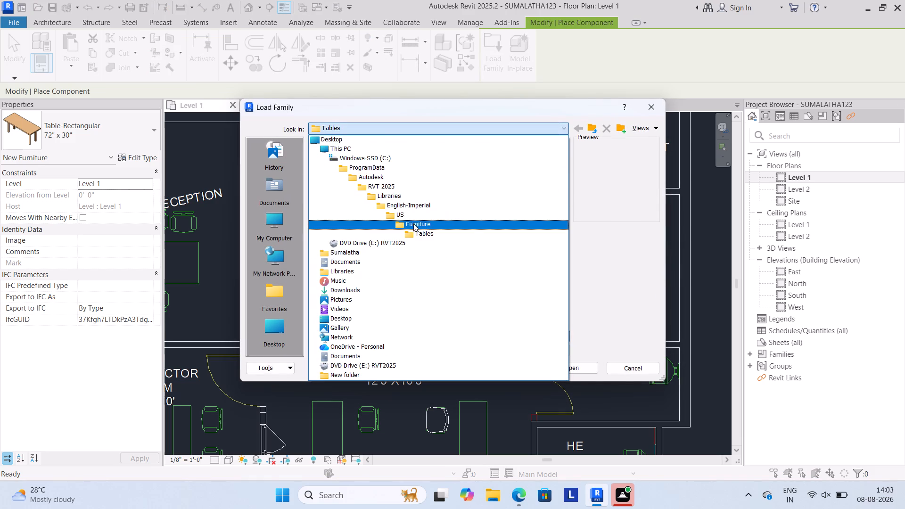
{"action": "left_click", "coordinate": [413, 223]}
{"action": "scroll", "coordinate": [413, 230], "scroll_direction": "down", "scroll_amount": 1}
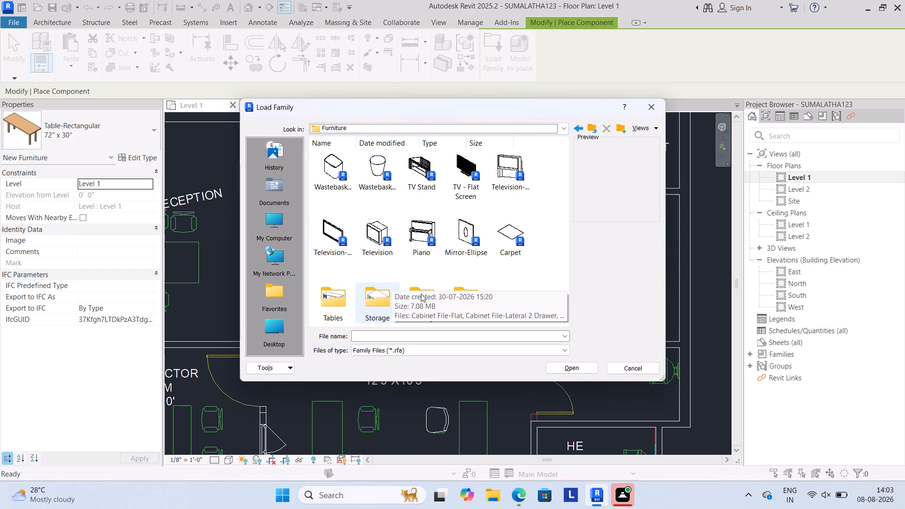
{"action": "double_click", "coordinate": [421, 294]}
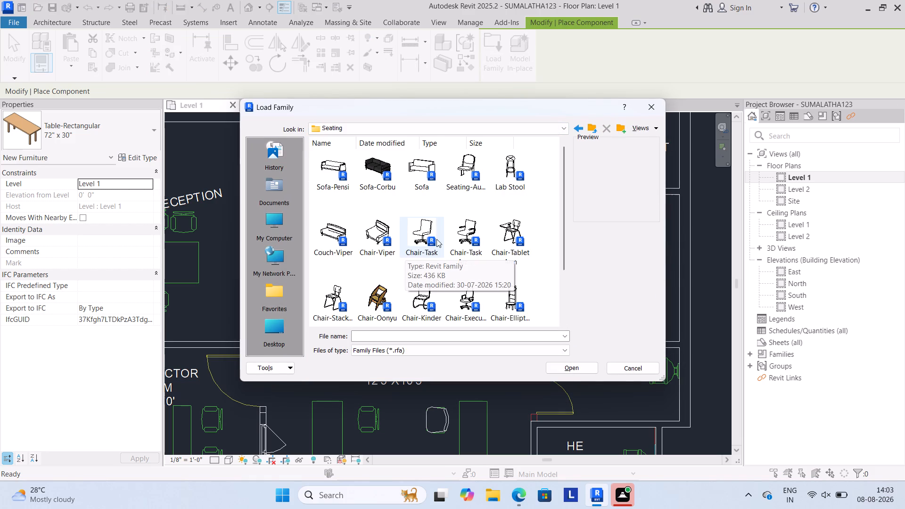
{"action": "double_click", "coordinate": [468, 228]}
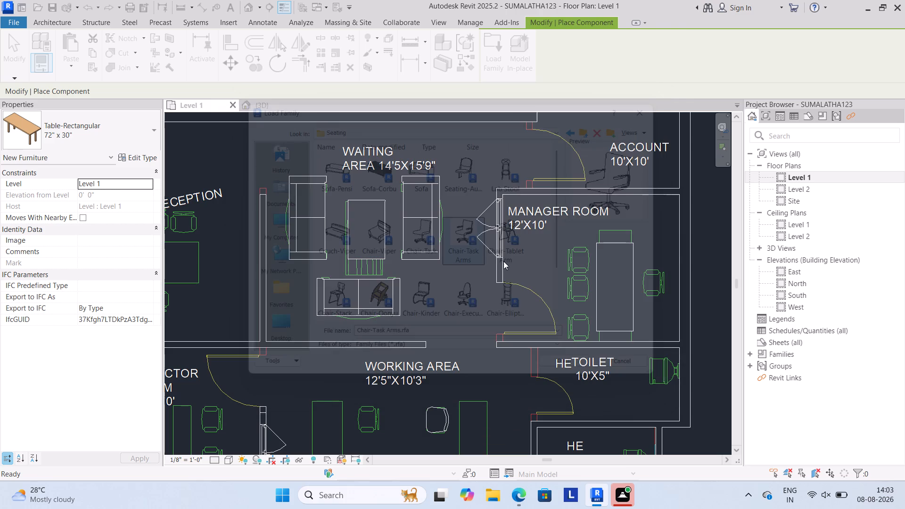
Place three Chair-Task Arms chairs, rotated to face the desk, on the three visitor chair symbols in the manager room.
{"action": "scroll", "coordinate": [585, 264], "scroll_direction": "up", "scroll_amount": 3}
{"action": "key", "text": "space"}
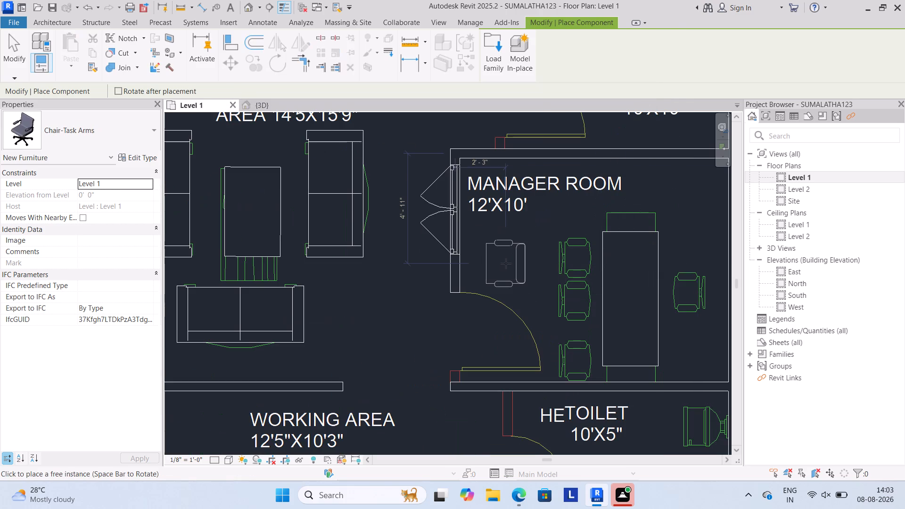
{"action": "key", "text": "space"}
{"action": "key", "text": "space"}
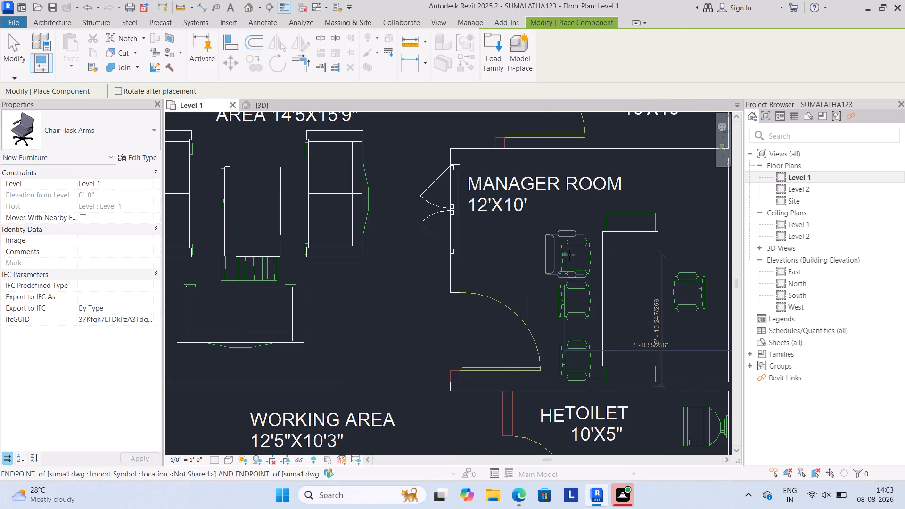
{"action": "left_click", "coordinate": [574, 256]}
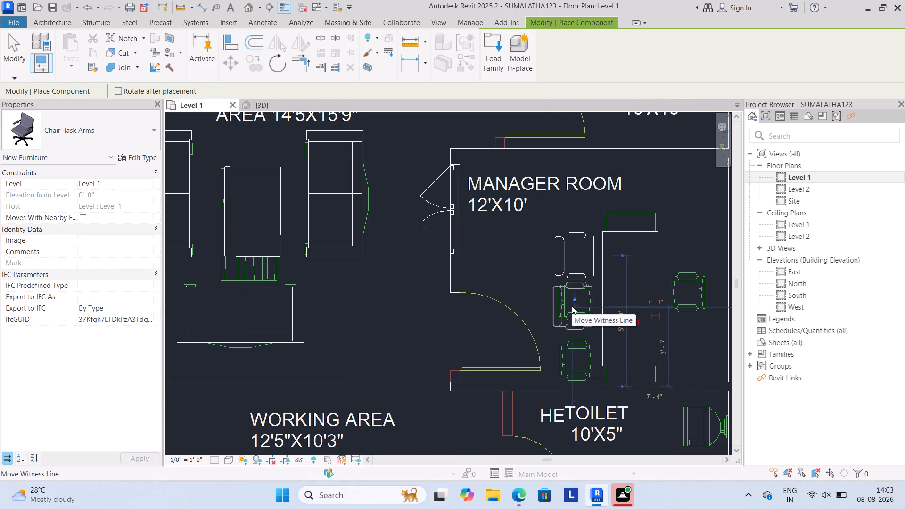
{"action": "left_click", "coordinate": [572, 306]}
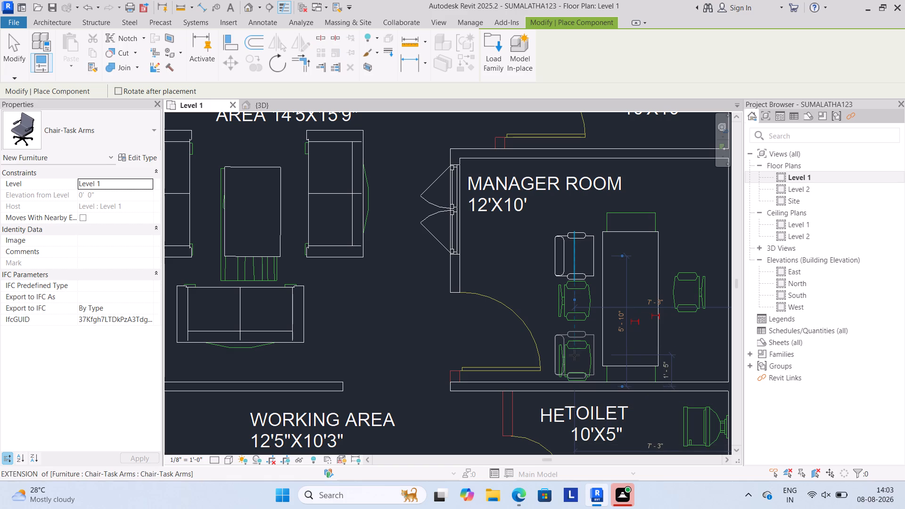
{"action": "left_click", "coordinate": [576, 353]}
{"action": "scroll", "coordinate": [576, 299], "scroll_direction": "up", "scroll_amount": 5}
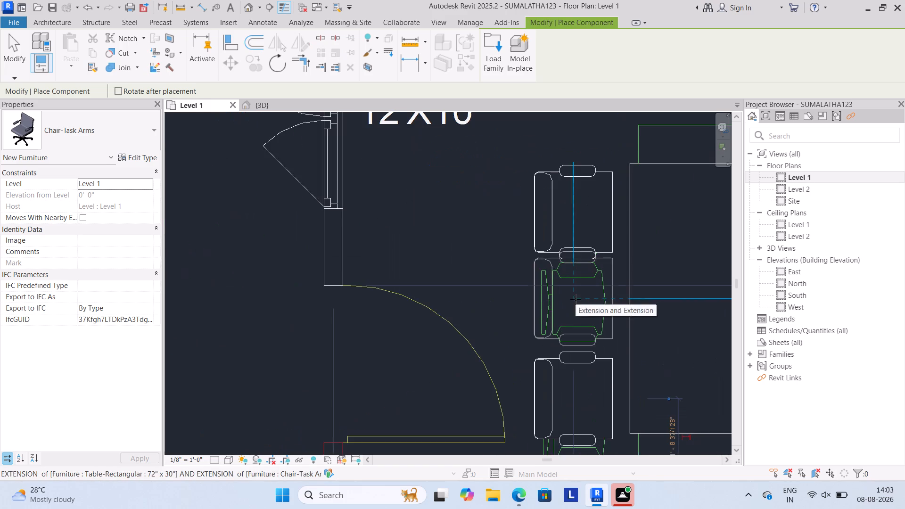
{"action": "scroll", "coordinate": [575, 303], "scroll_direction": "up", "scroll_amount": 1}
{"action": "left_click", "coordinate": [575, 309]}
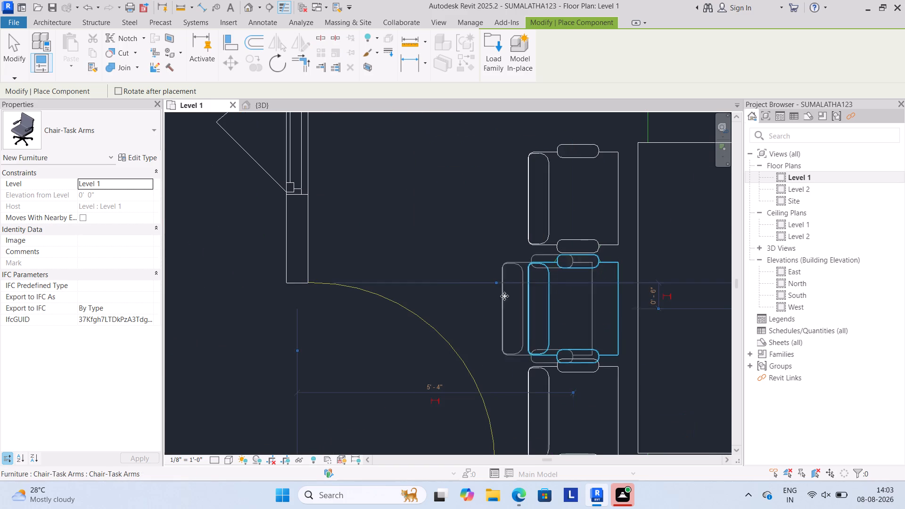
Place one Chair-Task Arms chair, rotated to face the desk, on the manager's chair symbol opposite the visitor chairs.
{"action": "scroll", "coordinate": [459, 250], "scroll_direction": "down", "scroll_amount": 8}
{"action": "key", "text": "space"}
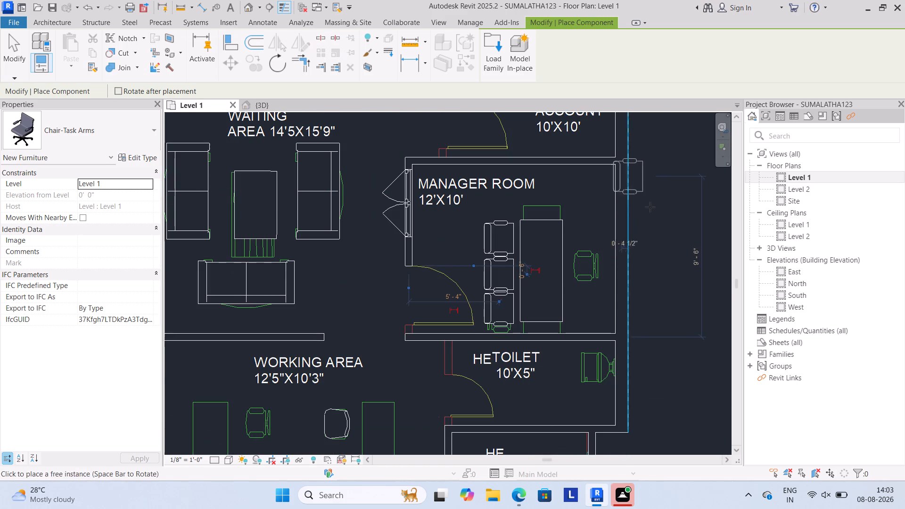
{"action": "key", "text": "space"}
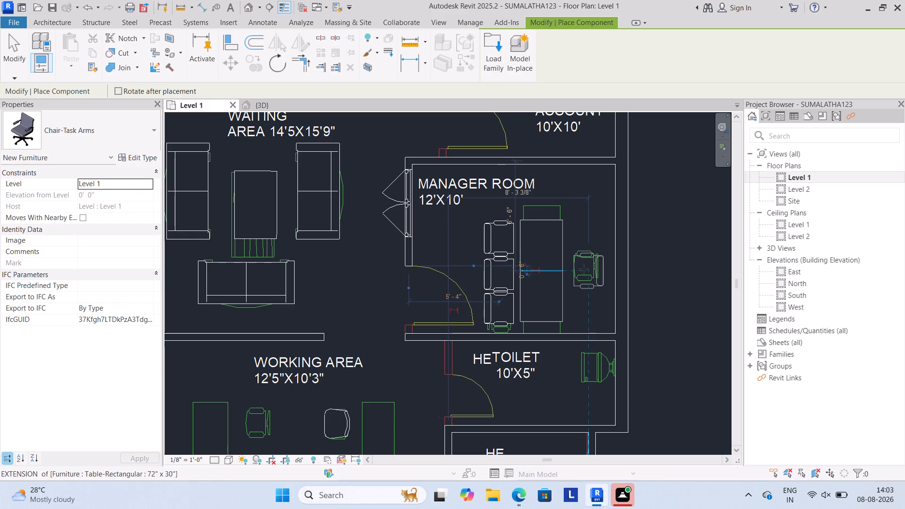
{"action": "left_click", "coordinate": [584, 269]}
{"action": "key", "text": "Escape"}
{"action": "key", "text": "Escape"}
{"action": "key", "text": "Escape"}
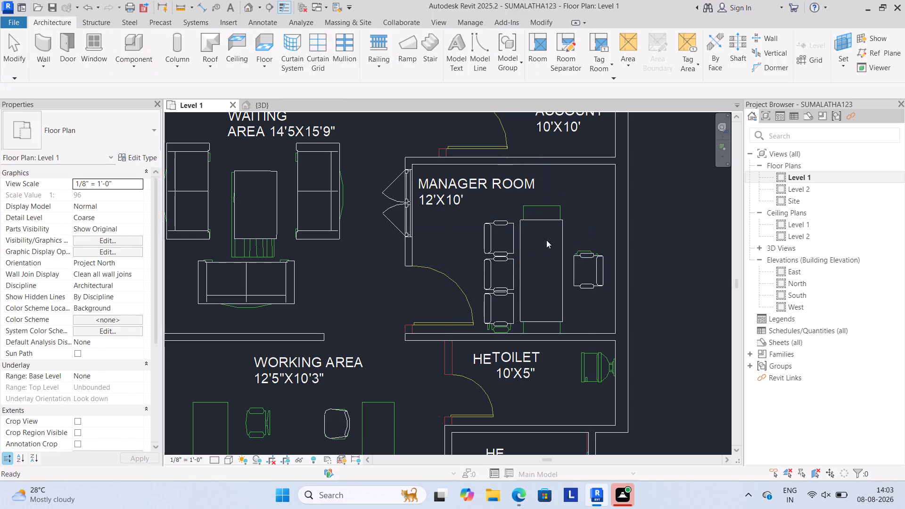
{"action": "key", "text": "Escape"}
{"action": "scroll", "coordinate": [539, 234], "scroll_direction": "down", "scroll_amount": 4}
{"action": "key", "text": "Escape"}
Create a similar 72" x 30" Table-Rectangular from the manager's desk and place it, rotated lengthwise, on the account room's desk symbol.
{"action": "left_click", "coordinate": [541, 228]}
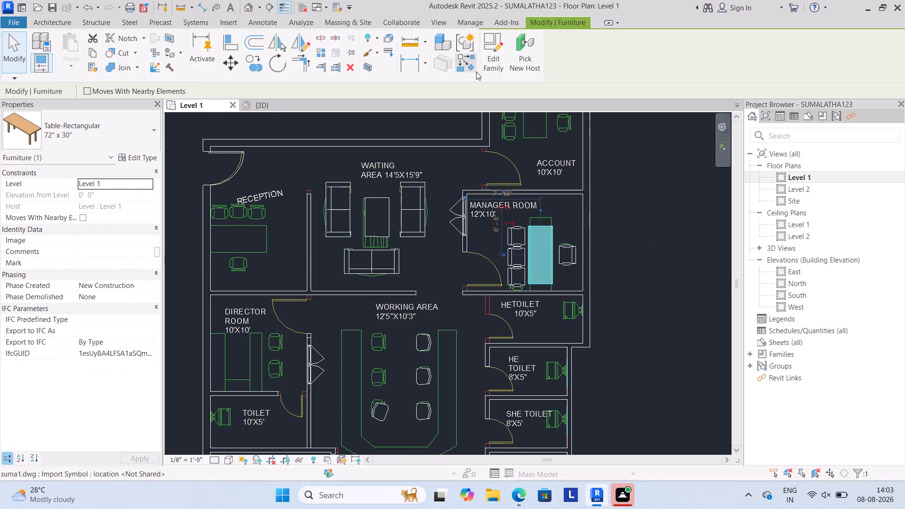
{"action": "left_click", "coordinate": [463, 60]}
{"action": "middle_click_drag", "start_coordinate": [517, 146], "coordinate": [504, 250]}
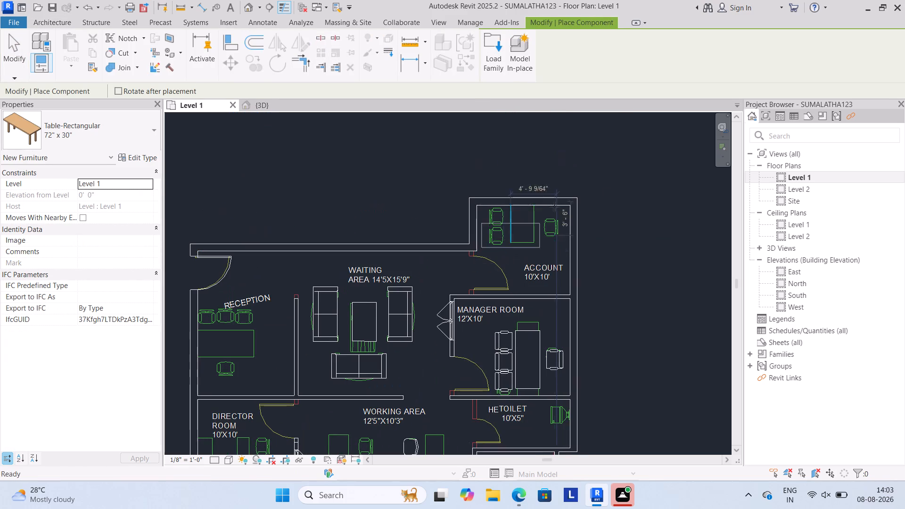
{"action": "key", "text": "space"}
{"action": "scroll", "coordinate": [552, 230], "scroll_direction": "up", "scroll_amount": 6}
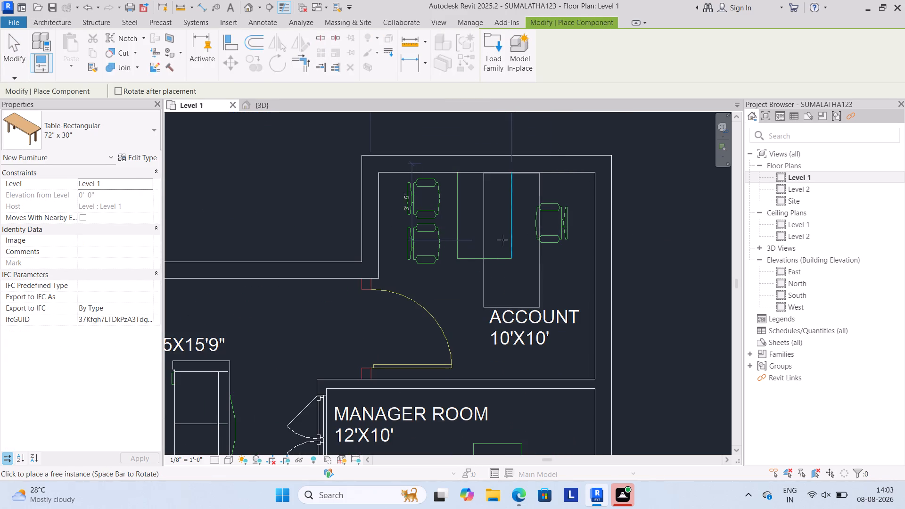
{"action": "left_click", "coordinate": [483, 242]}
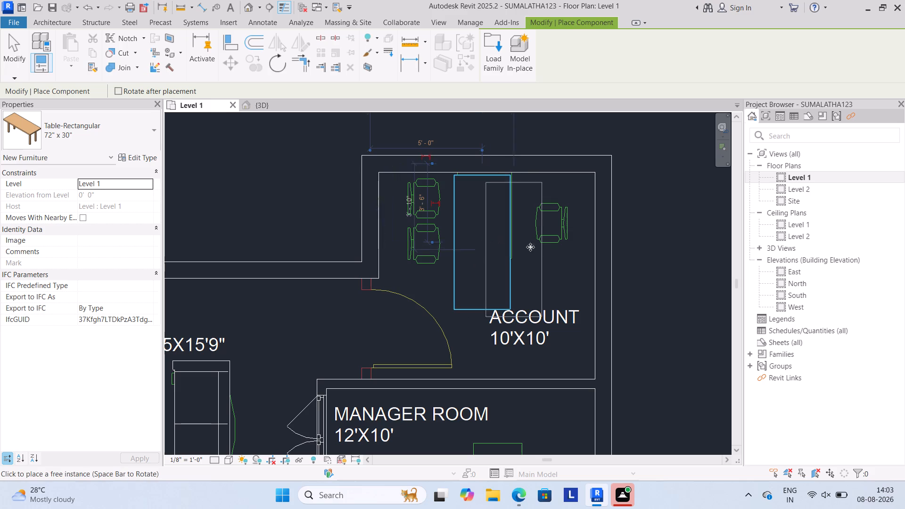
{"action": "key", "text": "Escape"}
{"action": "key", "text": "Escape"}
{"action": "key", "text": "Escape"}
{"action": "key", "text": "Escape"}
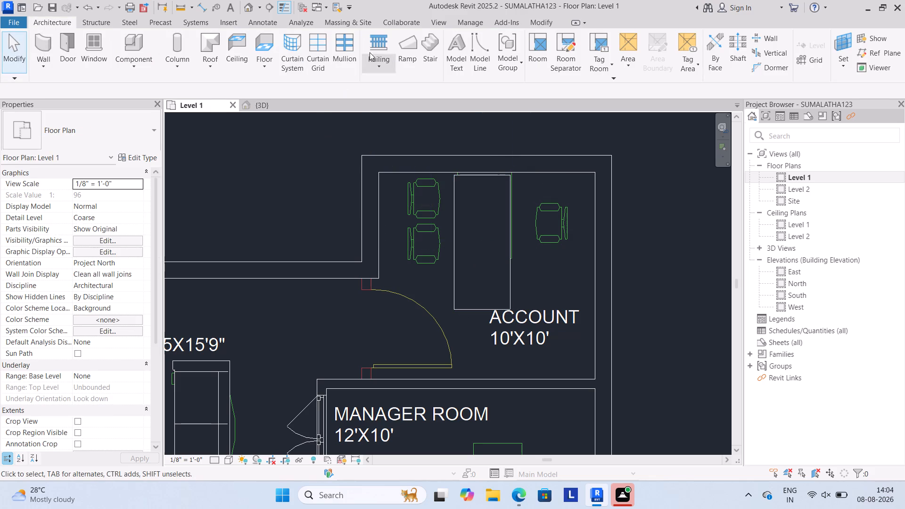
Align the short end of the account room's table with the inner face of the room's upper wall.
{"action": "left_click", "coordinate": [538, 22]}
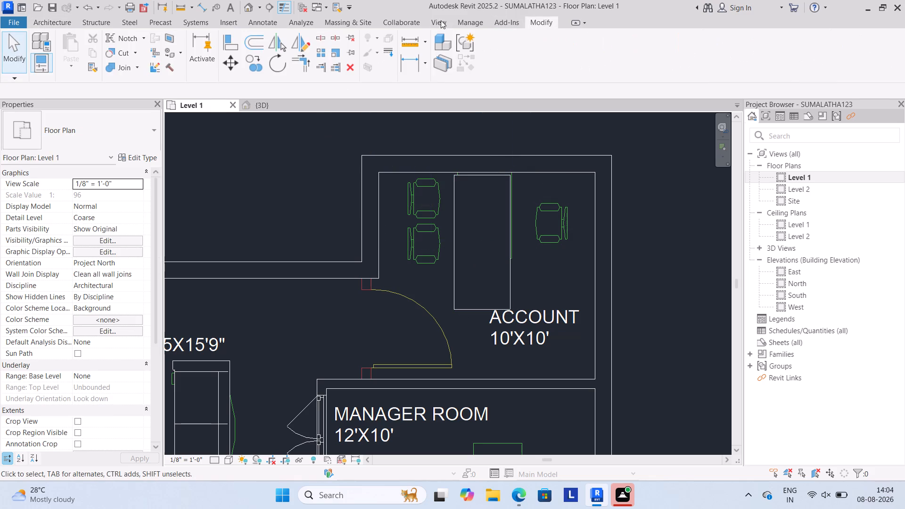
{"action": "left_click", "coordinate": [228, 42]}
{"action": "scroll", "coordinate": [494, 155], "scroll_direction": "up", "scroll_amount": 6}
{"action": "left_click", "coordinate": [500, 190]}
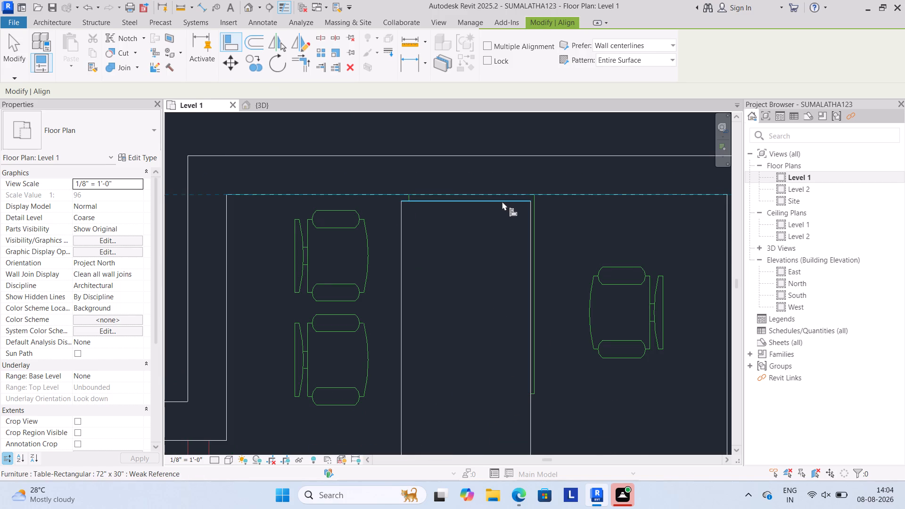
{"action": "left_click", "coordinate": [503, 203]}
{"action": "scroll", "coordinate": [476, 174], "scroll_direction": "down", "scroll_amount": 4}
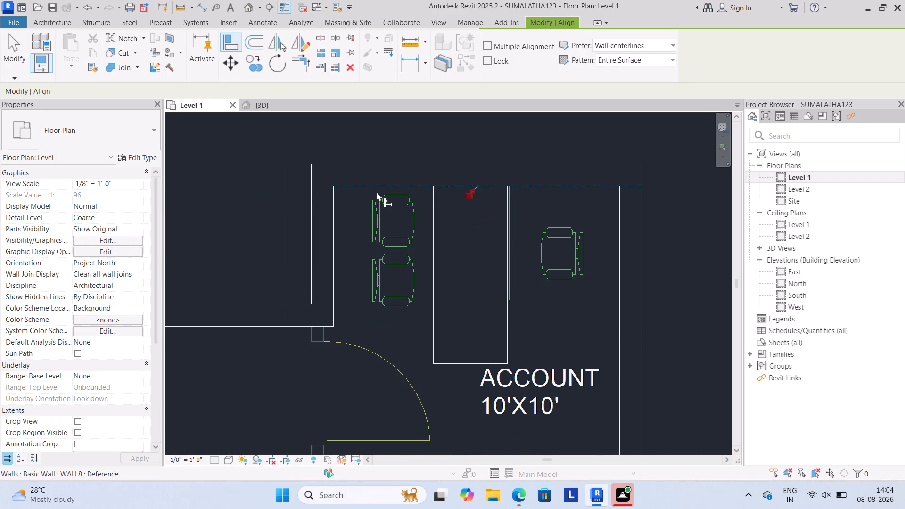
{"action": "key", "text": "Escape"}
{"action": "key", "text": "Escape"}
Duplicate the account room table's type as 72" x 30" 2 and set its length to 4'.
{"action": "scroll", "coordinate": [503, 199], "scroll_direction": "down", "scroll_amount": 7}
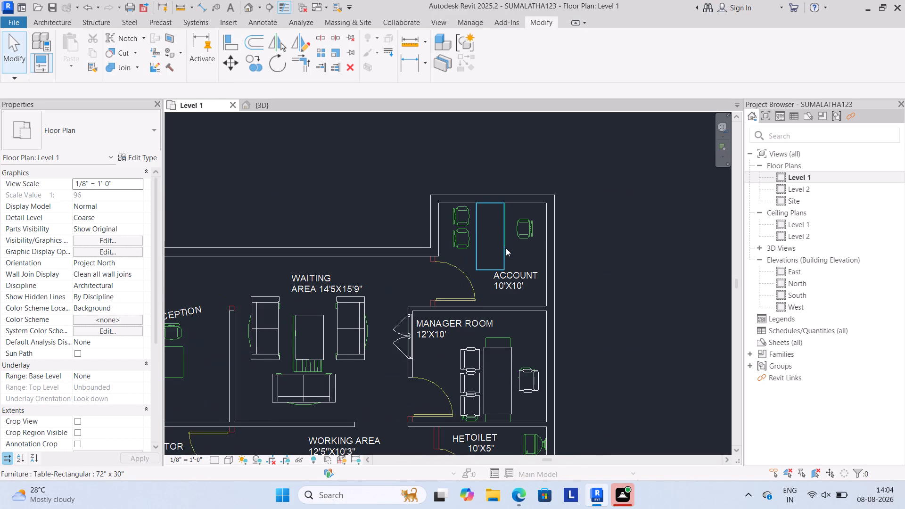
{"action": "middle_click_drag", "start_coordinate": [506, 248], "coordinate": [458, 235]}
{"action": "scroll", "coordinate": [449, 248], "scroll_direction": "up", "scroll_amount": 4}
{"action": "left_click", "coordinate": [461, 246]}
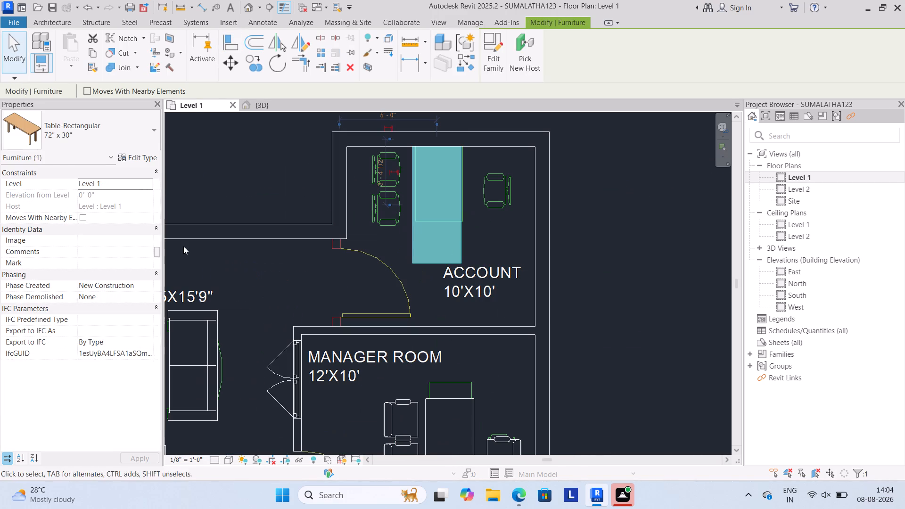
{"action": "left_click", "coordinate": [122, 155]}
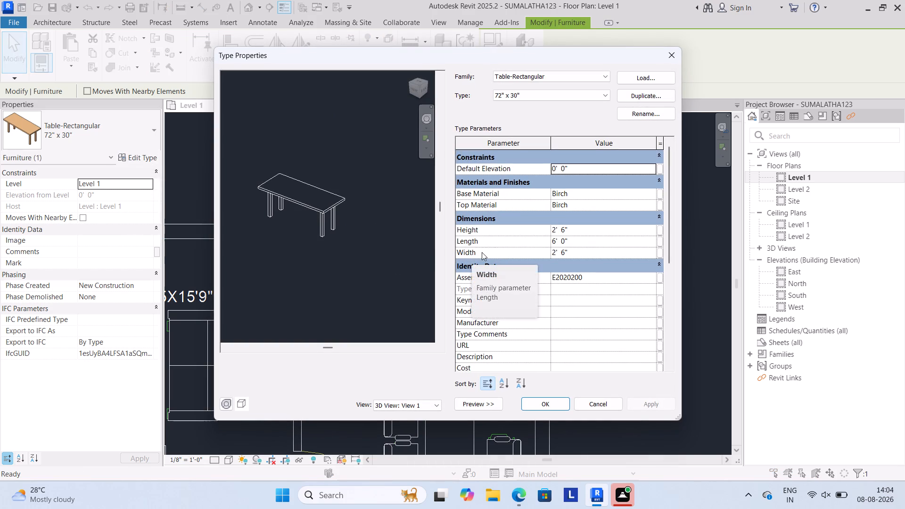
{"action": "left_click", "coordinate": [570, 241]}
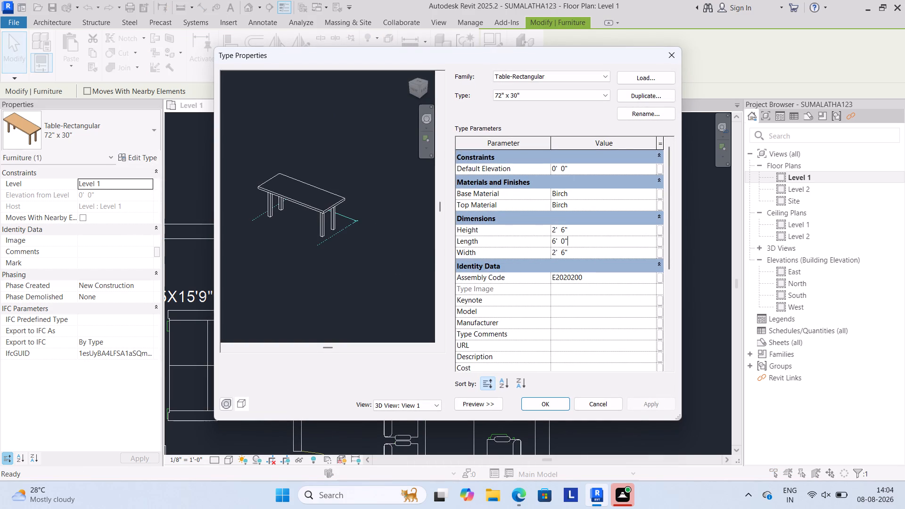
{"action": "left_click", "coordinate": [637, 93]}
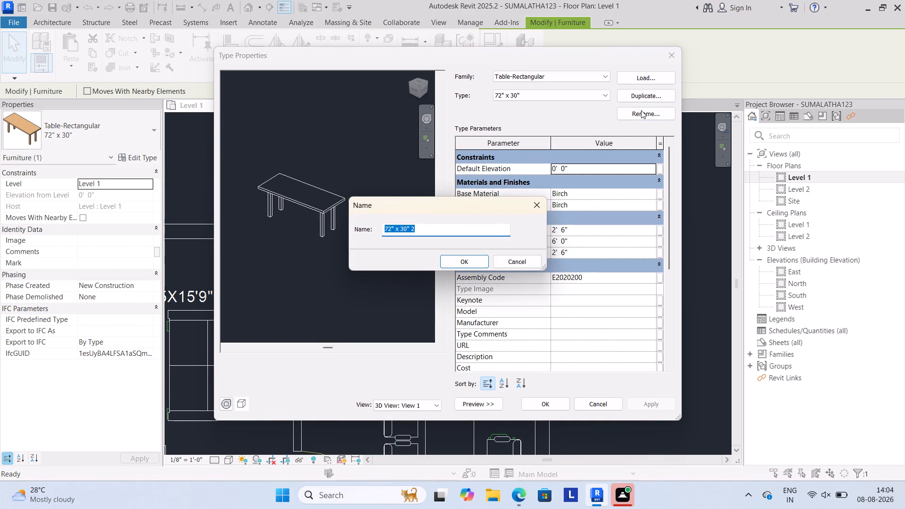
{"action": "left_click", "coordinate": [458, 261]}
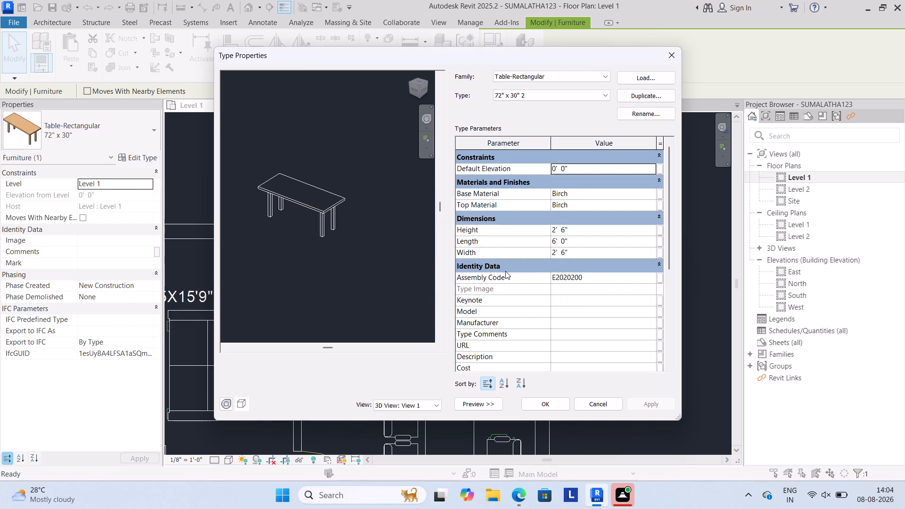
{"action": "left_click", "coordinate": [575, 243]}
{"action": "type", "text": "4'"}
{"action": "key", "text": "Return"}
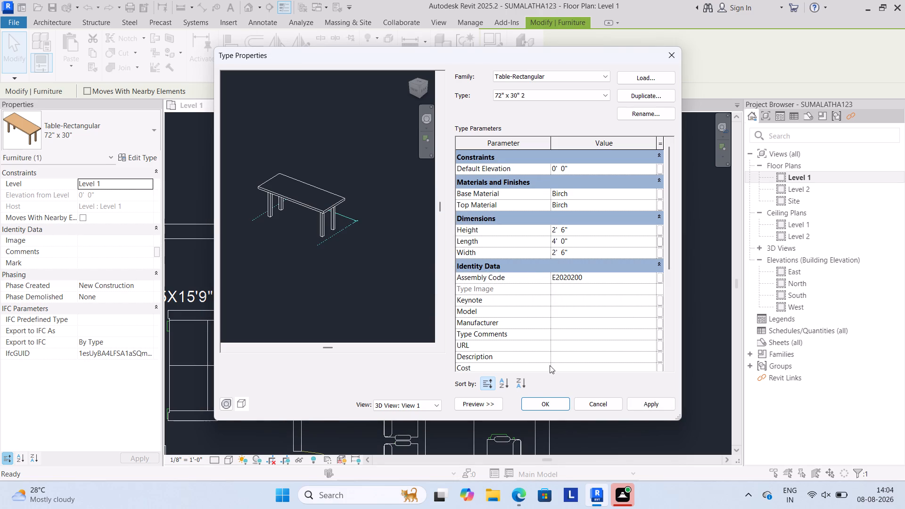
{"action": "left_click", "coordinate": [539, 399]}
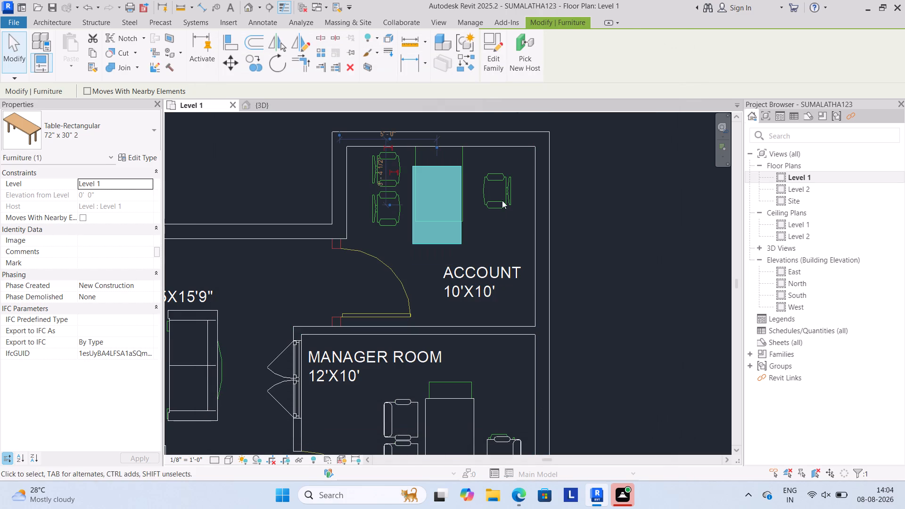
Align the upper short edge of the account room's 4' table with the inner face of the upper wall.
{"action": "scroll", "coordinate": [508, 148], "scroll_direction": "up", "scroll_amount": 1}
{"action": "left_click", "coordinate": [604, 178]}
{"action": "scroll", "coordinate": [391, 170], "scroll_direction": "up", "scroll_amount": 4}
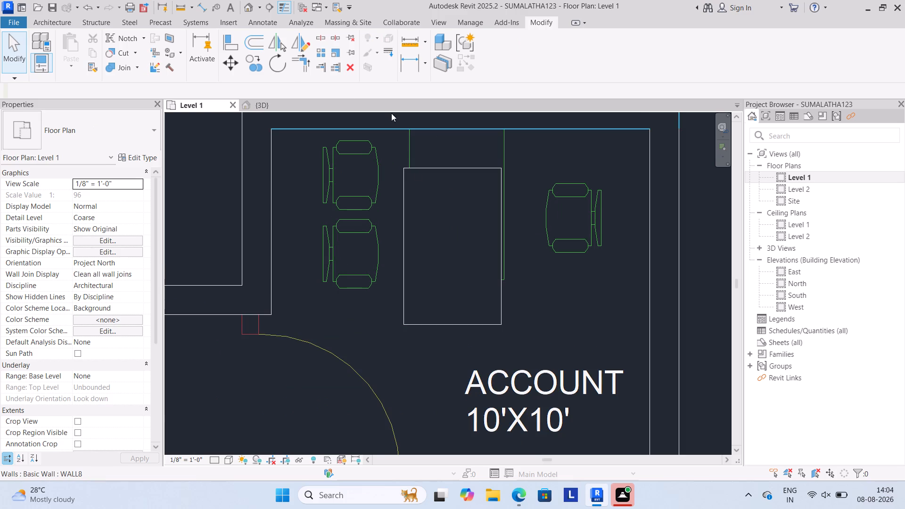
{"action": "left_click", "coordinate": [225, 46]}
{"action": "left_click", "coordinate": [455, 130]}
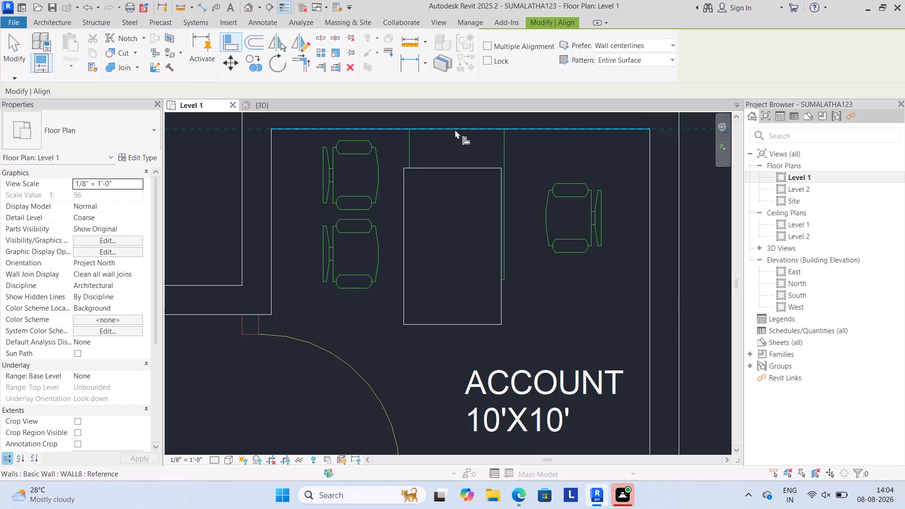
{"action": "left_click", "coordinate": [461, 173]}
{"action": "scroll", "coordinate": [444, 198], "scroll_direction": "down", "scroll_amount": 7}
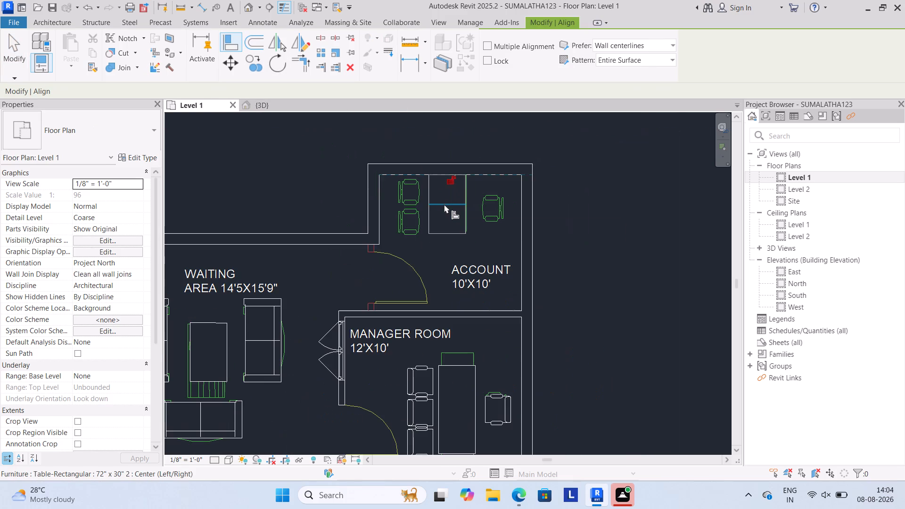
{"action": "key", "text": "Escape"}
{"action": "scroll", "coordinate": [444, 206], "scroll_direction": "down", "scroll_amount": 7}
{"action": "key", "text": "Escape"}
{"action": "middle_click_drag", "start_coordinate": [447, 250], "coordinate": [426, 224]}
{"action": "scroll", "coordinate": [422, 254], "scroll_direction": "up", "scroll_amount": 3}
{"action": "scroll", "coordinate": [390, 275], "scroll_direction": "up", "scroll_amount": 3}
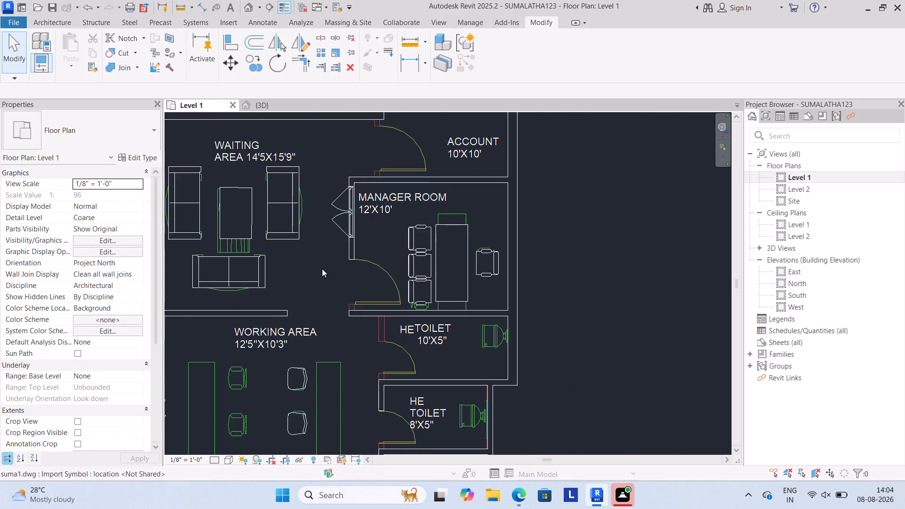
Nudge the upper and middle visitor chairs beside the manager's desk upward, spacing them over their plan symbols.
{"action": "middle_click_drag", "start_coordinate": [315, 265], "coordinate": [397, 285]}
{"action": "middle_click_drag", "start_coordinate": [504, 270], "coordinate": [499, 256]}
{"action": "scroll", "coordinate": [501, 267], "scroll_direction": "up", "scroll_amount": 6}
{"action": "left_click", "coordinate": [498, 201]}
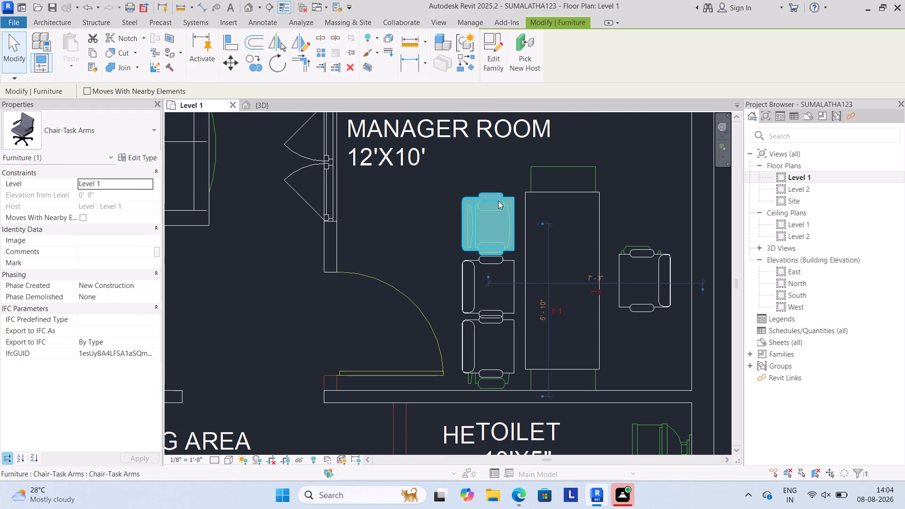
{"action": "key", "text": "Up"}
{"action": "key", "text": "Up"}
{"action": "key", "text": "Up"}
{"action": "key", "text": "Up"}
{"action": "left_click", "coordinate": [490, 267]}
{"action": "key", "text": "Up"}
{"action": "key", "text": "Up"}
{"action": "key", "text": "Up"}
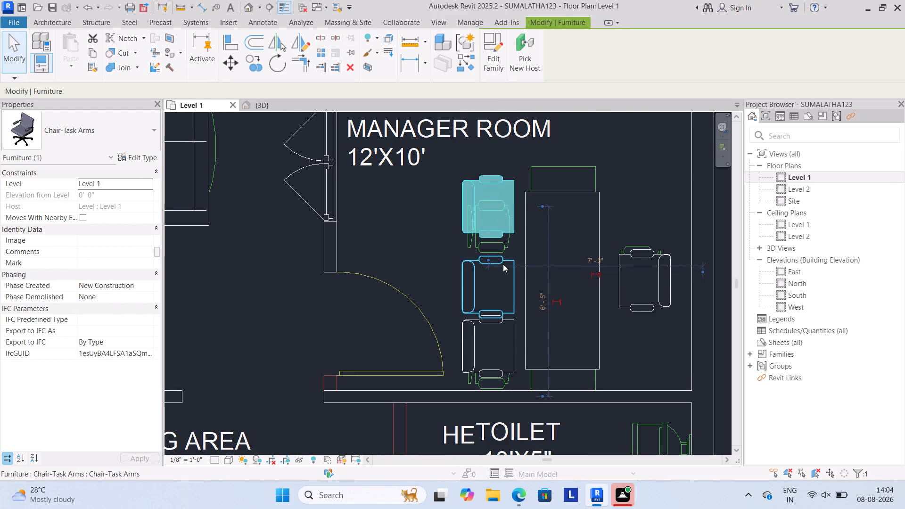
{"action": "left_click", "coordinate": [503, 263]}
{"action": "key", "text": "Up"}
{"action": "key", "text": "Up"}
{"action": "key", "text": "Up"}
{"action": "key", "text": "Up"}
{"action": "key", "text": "Up"}
{"action": "left_click", "coordinate": [463, 238]}
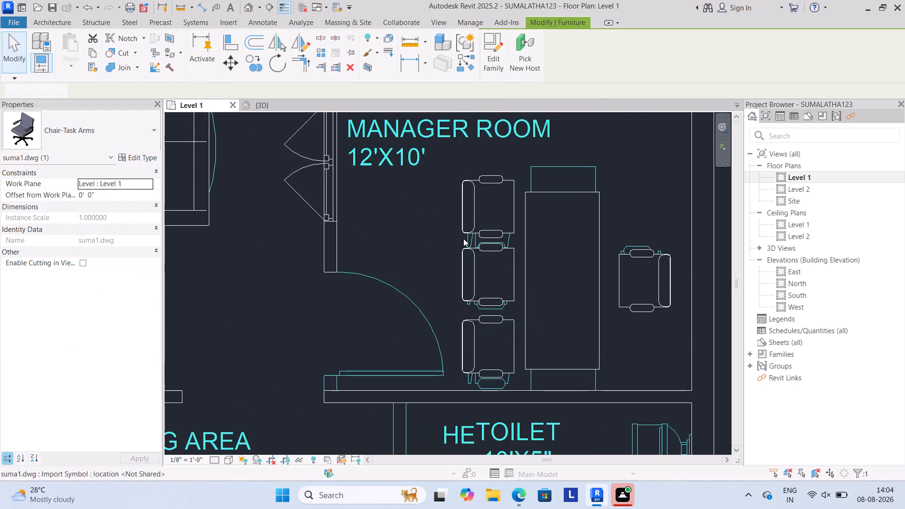
{"action": "left_click", "coordinate": [406, 242]}
Copy the manager room's upper visitor chair, with Constrain off, to the reception beside the row of three chair symbols.
{"action": "left_click", "coordinate": [465, 176]}
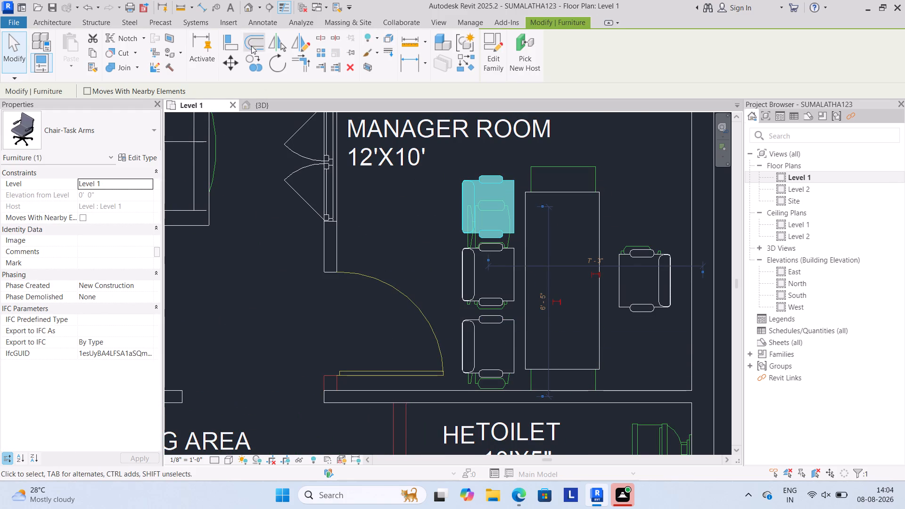
{"action": "left_click", "coordinate": [250, 71]}
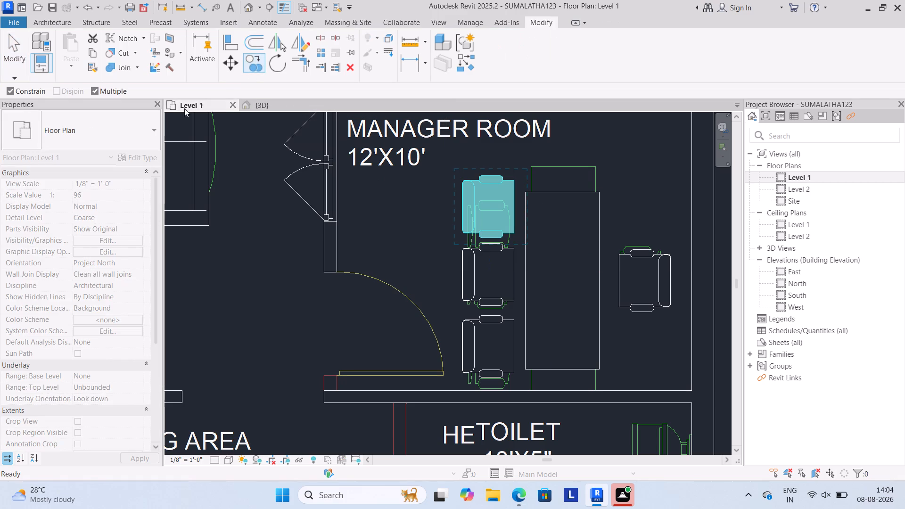
{"action": "left_click", "coordinate": [516, 205]}
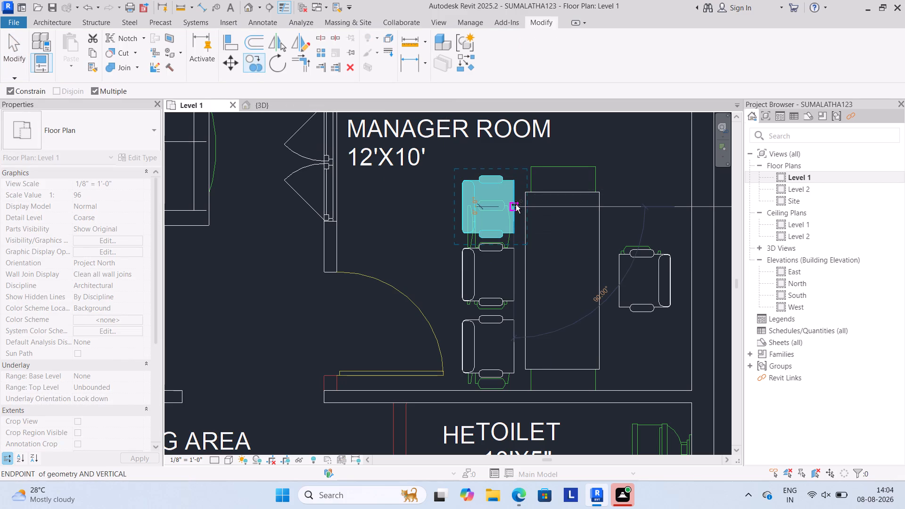
{"action": "scroll", "coordinate": [555, 217], "scroll_direction": "down", "scroll_amount": 11}
{"action": "scroll", "coordinate": [355, 192], "scroll_direction": "up", "scroll_amount": 4}
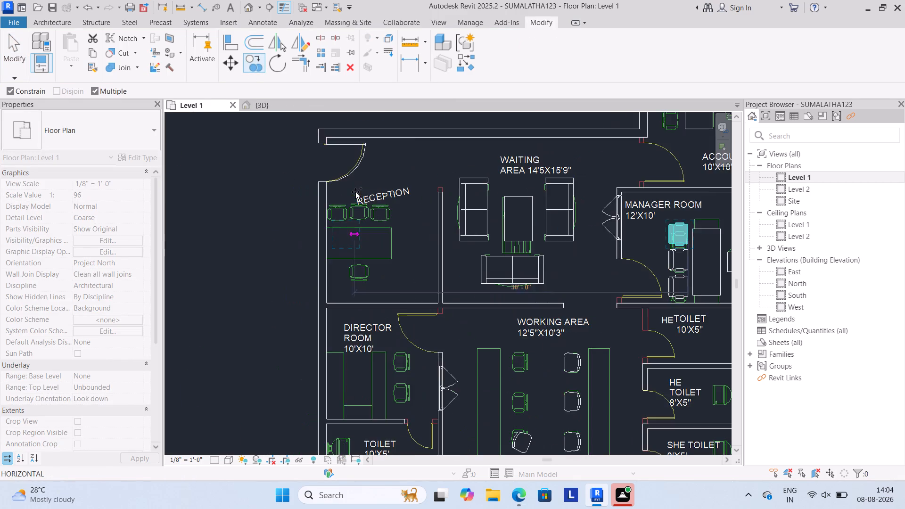
{"action": "scroll", "coordinate": [352, 265], "scroll_direction": "up", "scroll_amount": 8}
{"action": "scroll", "coordinate": [378, 267], "scroll_direction": "down", "scroll_amount": 3}
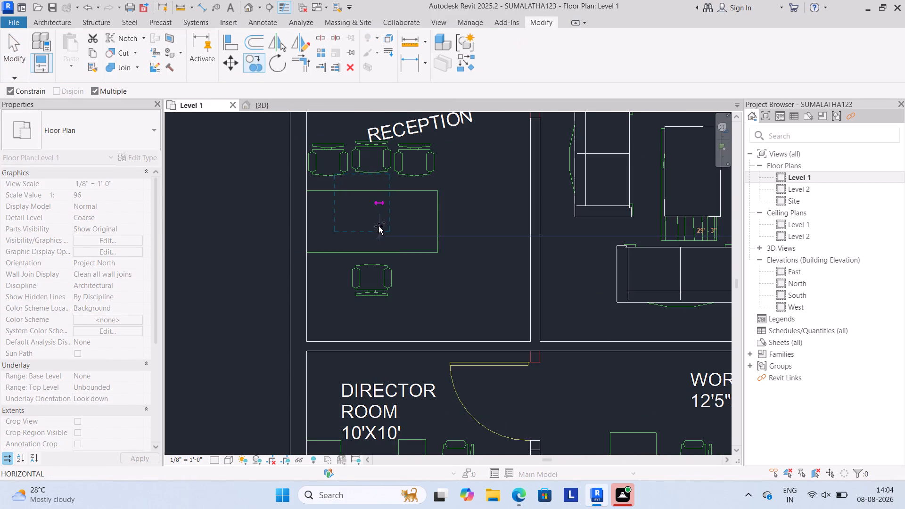
{"action": "left_click", "coordinate": [11, 96]}
{"action": "middle_click_drag", "start_coordinate": [301, 196], "coordinate": [307, 255]}
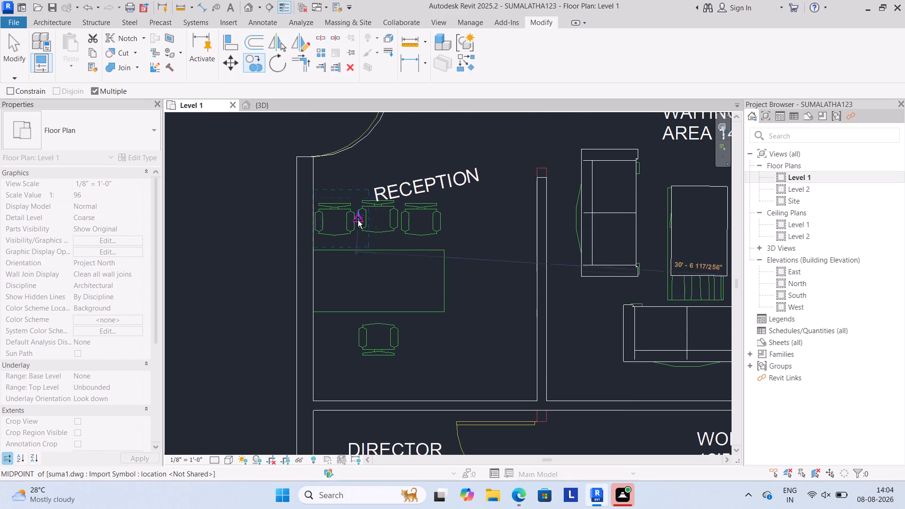
{"action": "left_click", "coordinate": [474, 227]}
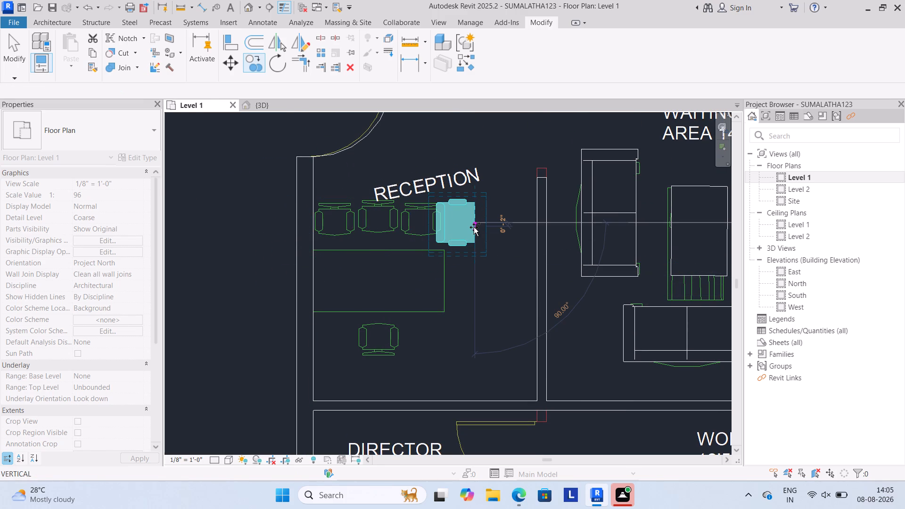
{"action": "key", "text": "space"}
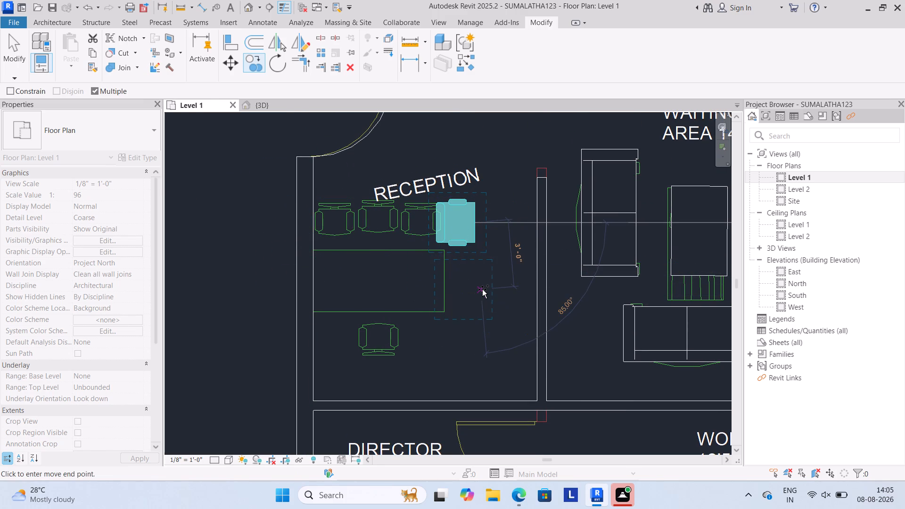
{"action": "key", "text": "Escape"}
{"action": "key", "text": "Escape"}
{"action": "key", "text": "Escape"}
{"action": "key", "text": "Escape"}
Rotate the copied reception chair so that it faces the reception desk symbol.
{"action": "left_click", "coordinate": [478, 228]}
{"action": "key", "text": "space"}
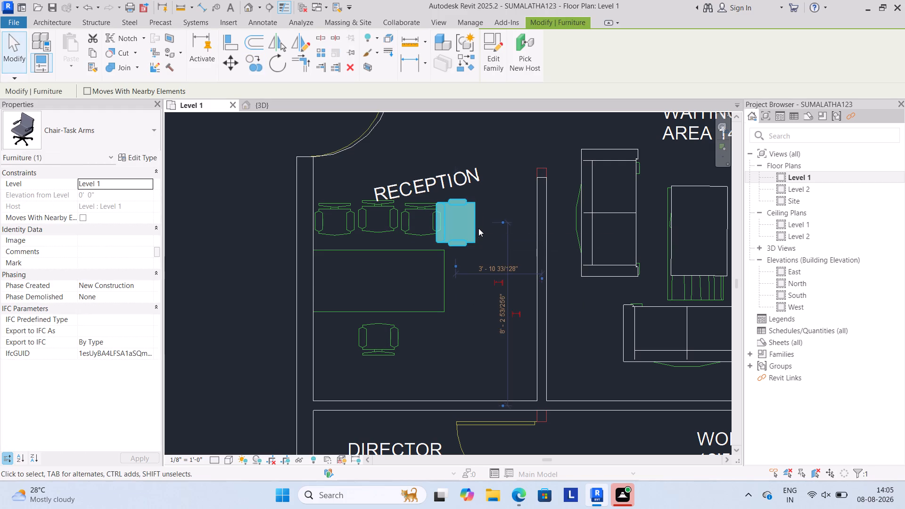
{"action": "key", "text": "space"}
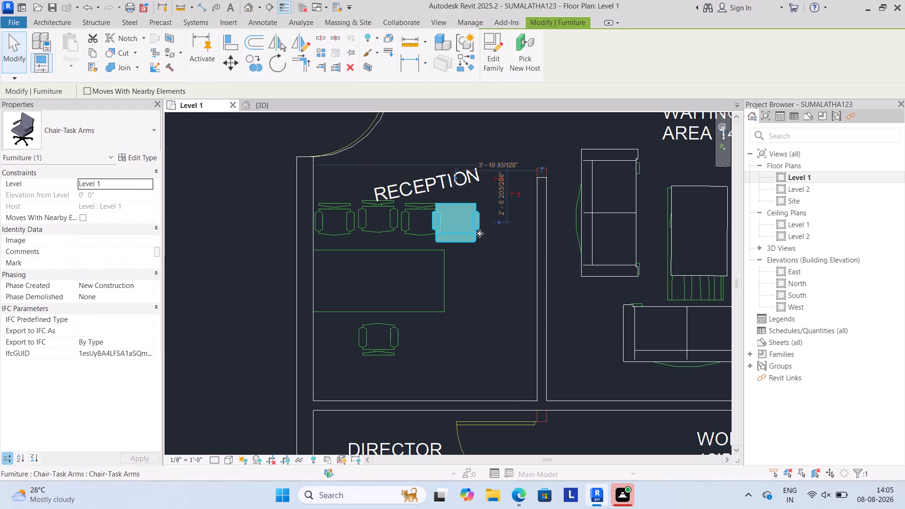
{"action": "key", "text": "space"}
{"action": "left_click", "coordinate": [502, 268]}
Nudge the reception chair leftward along the row onto the chair symbol nearest the outer wall.
{"action": "scroll", "coordinate": [476, 224], "scroll_direction": "up", "scroll_amount": 4}
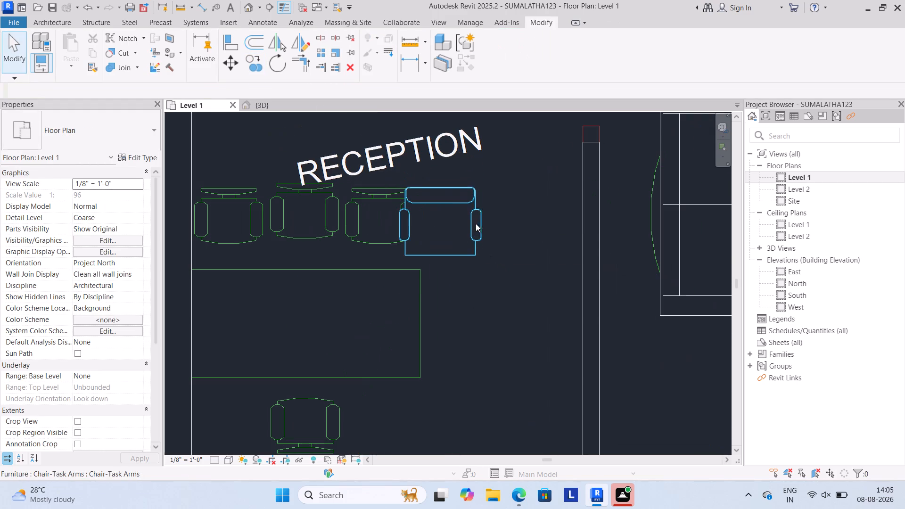
{"action": "left_click", "coordinate": [466, 203]}
{"action": "scroll", "coordinate": [486, 232], "scroll_direction": "down", "scroll_amount": 2}
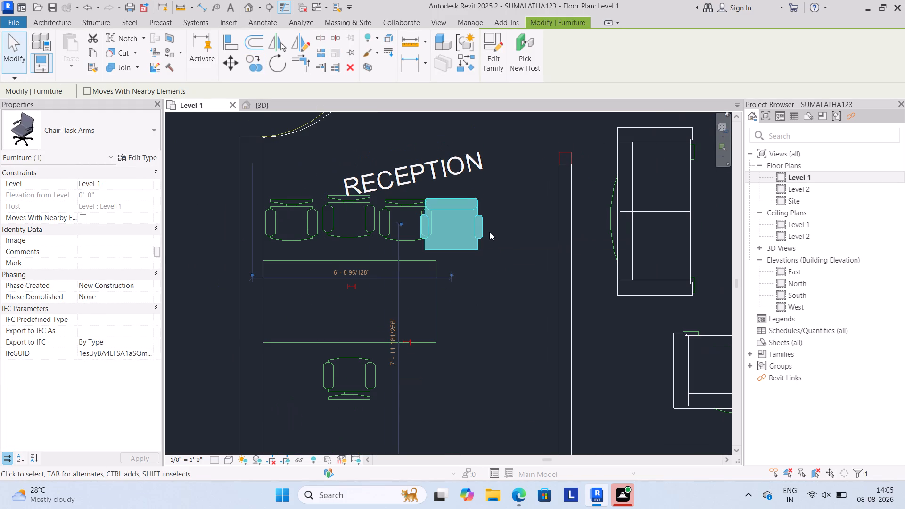
{"action": "key", "text": "Left"}
{"action": "key", "text": "Left"}
{"action": "key", "text": "Left"}
{"action": "key", "text": "Left"}
{"action": "key", "text": "Left"}
{"action": "key", "text": "Left"}
{"action": "key", "text": "Left"}
{"action": "key", "text": "Left"}
{"action": "key", "text": "Left"}
{"action": "key", "text": "Left"}
{"action": "key", "text": "Left"}
{"action": "key", "text": "Left"}
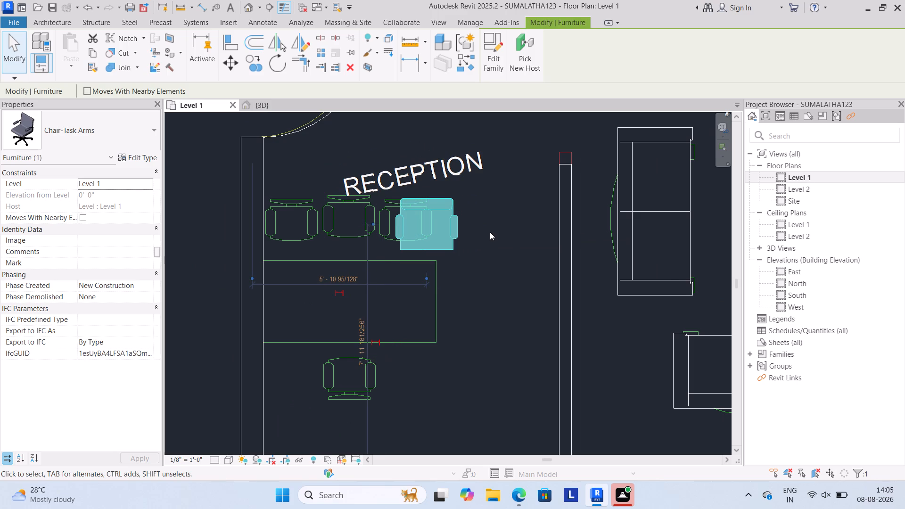
{"action": "key", "text": "Left"}
{"action": "key", "text": "Left"}
{"action": "key", "text": "Left"}
{"action": "key", "text": "Left"}
{"action": "key", "text": "Left"}
{"action": "key", "text": "Left"}
{"action": "key", "text": "Left"}
{"action": "key", "text": "Left"}
{"action": "key", "text": "Left"}
{"action": "key", "text": "Left"}
{"action": "key", "text": "Left"}
{"action": "key", "text": "Left"}
{"action": "key", "text": "Left"}
{"action": "key", "text": "Left"}
{"action": "key", "text": "Left"}
{"action": "key", "text": "Left"}
{"action": "key", "text": "Left"}
{"action": "key", "text": "Left"}
{"action": "key", "text": "Left"}
{"action": "key", "text": "Left"}
{"action": "key", "text": "Left"}
{"action": "key", "text": "Left"}
{"action": "key", "text": "Left"}
{"action": "key", "text": "Left"}
{"action": "key", "text": "Left"}
{"action": "key", "text": "Left"}
{"action": "key", "text": "Left"}
{"action": "key", "text": "Left"}
{"action": "key", "text": "Left"}
{"action": "key", "text": "Left"}
{"action": "key", "text": "Left"}
{"action": "key", "text": "Left"}
{"action": "key", "text": "Left"}
{"action": "key", "text": "Left"}
{"action": "key", "text": "Left"}
{"action": "key", "text": "Left"}
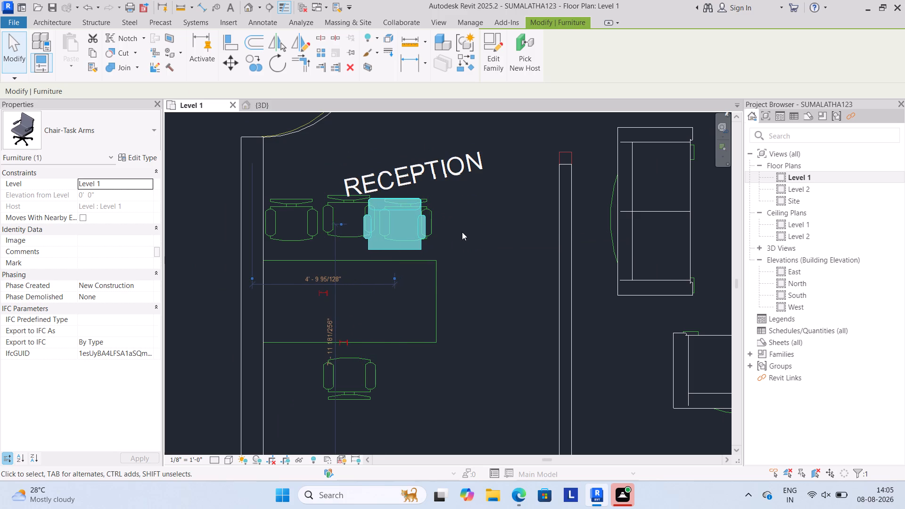
{"action": "key", "text": "Left"}
{"action": "key", "text": "Left"}
{"action": "key", "text": "Left"}
{"action": "key", "text": "Left"}
{"action": "key", "text": "Left"}
{"action": "key", "text": "Left"}
{"action": "key", "text": "Left"}
{"action": "key", "text": "Left"}
{"action": "key", "text": "Left"}
{"action": "key", "text": "Left"}
{"action": "key", "text": "Left"}
{"action": "key", "text": "Left"}
{"action": "key", "text": "Left"}
{"action": "key", "text": "Left"}
{"action": "key", "text": "Left"}
{"action": "key", "text": "Left"}
{"action": "key", "text": "Left"}
{"action": "key", "text": "Left"}
{"action": "key", "text": "Left"}
{"action": "key", "text": "Left"}
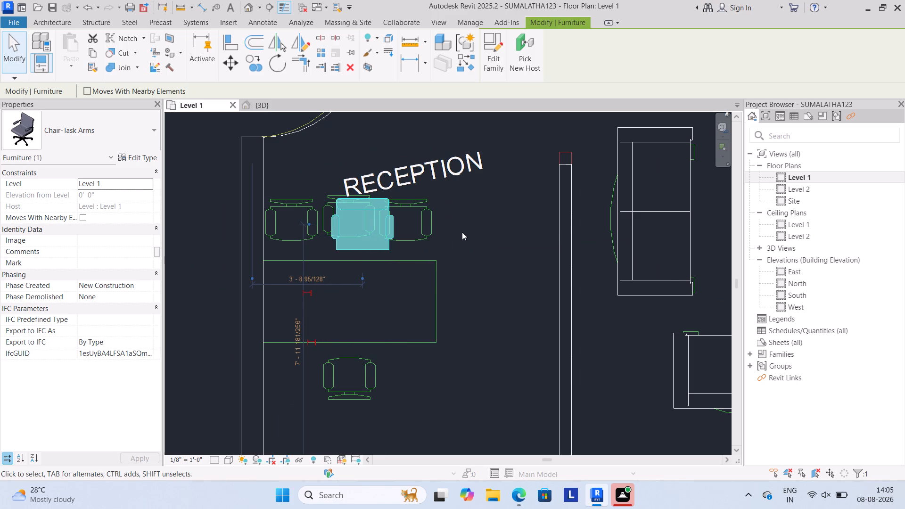
{"action": "key", "text": "Left"}
{"action": "key", "text": "Left"}
{"action": "key", "text": "Left"}
{"action": "key", "text": "Left"}
{"action": "key", "text": "Left"}
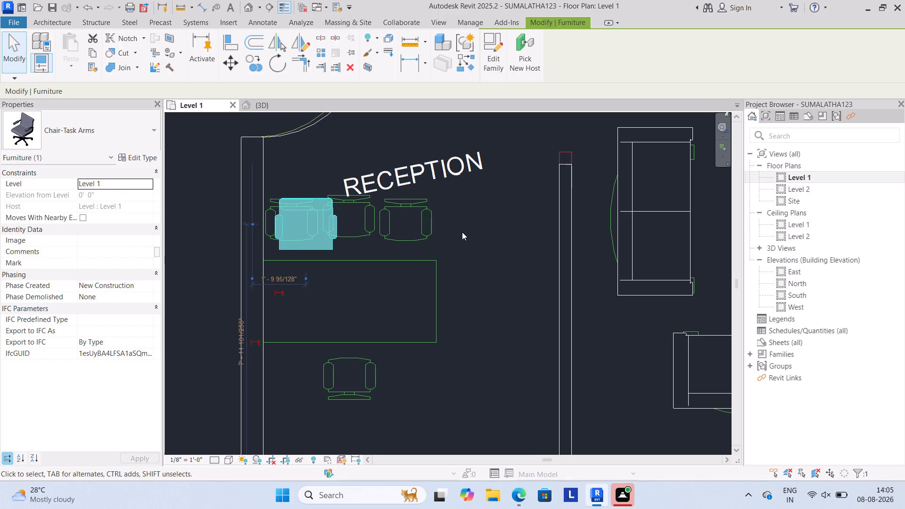
{"action": "key", "text": "Left"}
{"action": "key", "text": "Left"}
{"action": "key", "text": "Left"}
{"action": "key", "text": "Left"}
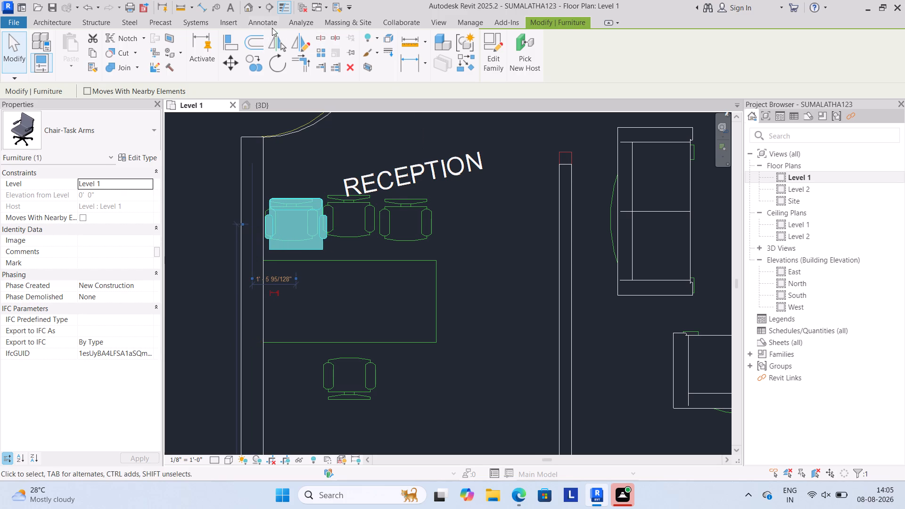
Copy the reception chair horizontally, with Constrain and Multiple on, to the other two chair positions in the row.
{"action": "left_click", "coordinate": [251, 61]}
{"action": "left_click", "coordinate": [295, 252]}
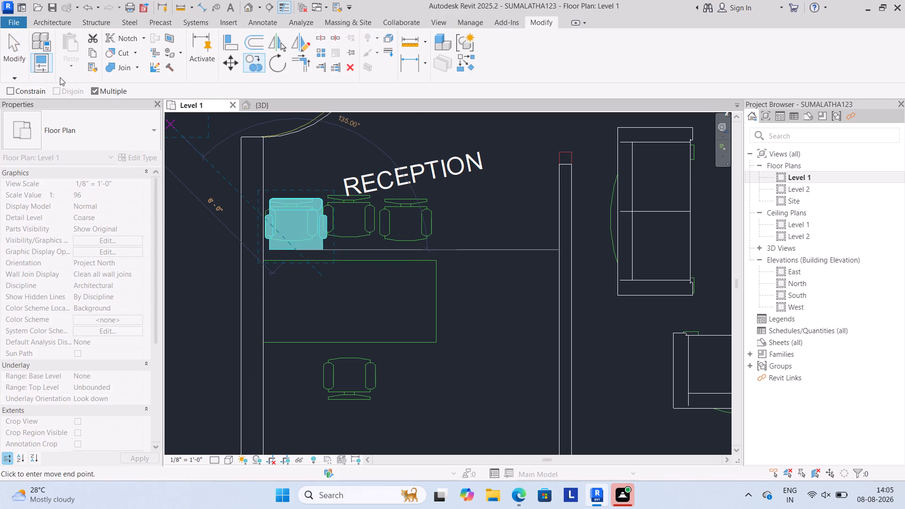
{"action": "left_click", "coordinate": [37, 87]}
{"action": "scroll", "coordinate": [356, 250], "scroll_direction": "up", "scroll_amount": 5}
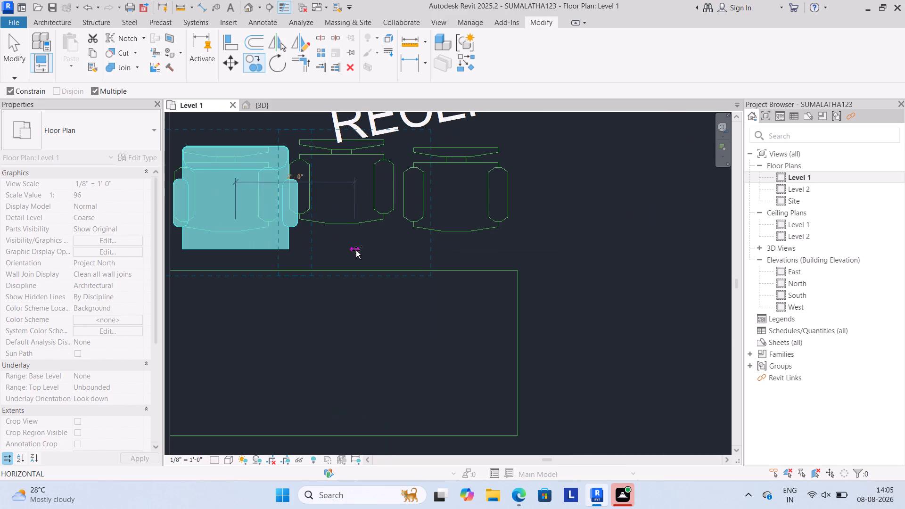
{"action": "left_click", "coordinate": [368, 233]}
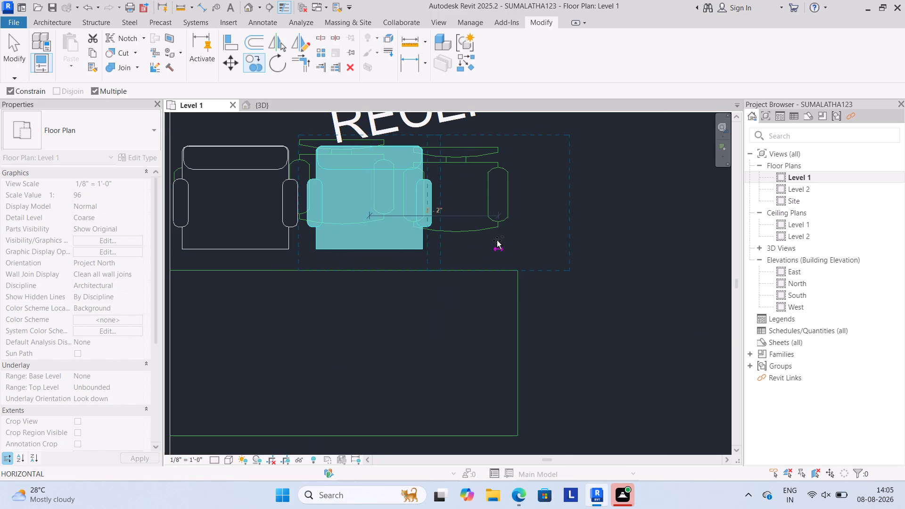
{"action": "left_click", "coordinate": [497, 240]}
{"action": "scroll", "coordinate": [406, 260], "scroll_direction": "down", "scroll_amount": 5}
{"action": "key", "text": "space"}
{"action": "scroll", "coordinate": [403, 274], "scroll_direction": "down", "scroll_amount": 7}
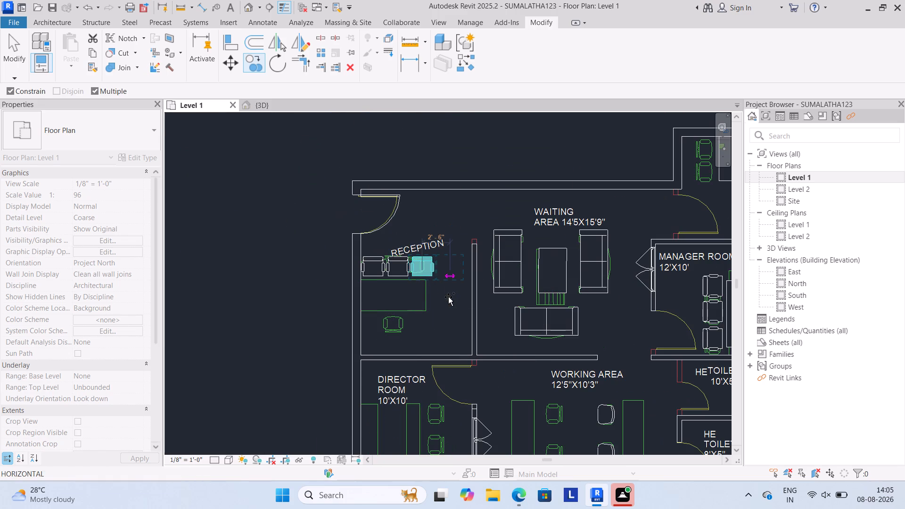
{"action": "key", "text": "Escape"}
{"action": "key", "text": "Escape"}
{"action": "key", "text": "Escape"}
Mirror a copy of the middle reception chair across a horizontal axis drawn through the middle of the desk symbol.
{"action": "left_click", "coordinate": [396, 259]}
{"action": "scroll", "coordinate": [392, 282], "scroll_direction": "up", "scroll_amount": 5}
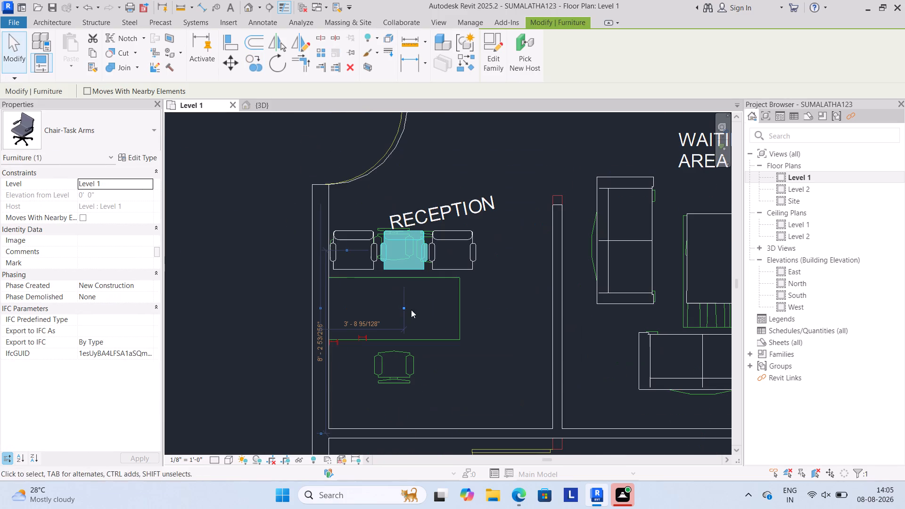
{"action": "left_click", "coordinate": [299, 42]}
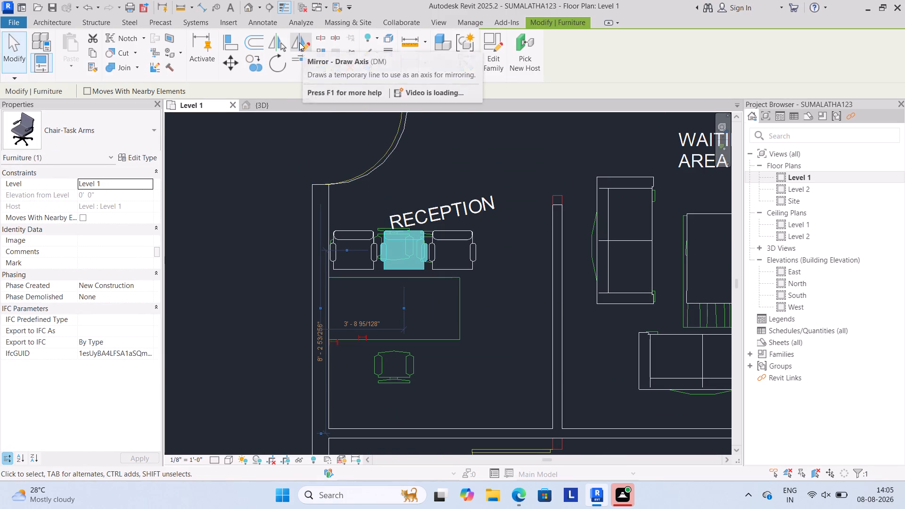
{"action": "left_click", "coordinate": [461, 309]}
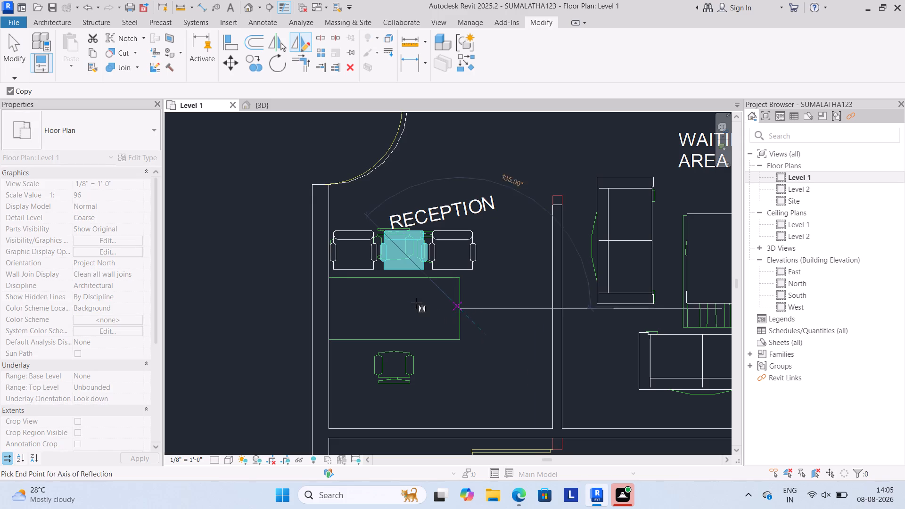
{"action": "left_click", "coordinate": [326, 307]}
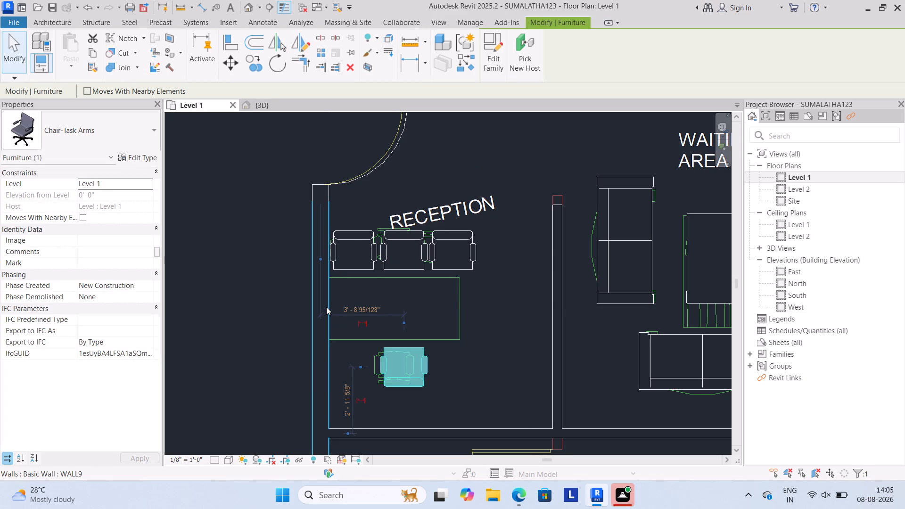
{"action": "key", "text": "Escape"}
{"action": "key", "text": "Escape"}
{"action": "scroll", "coordinate": [351, 254], "scroll_direction": "down", "scroll_amount": 4}
{"action": "key", "text": "Escape"}
{"action": "key", "text": "Escape"}
{"action": "key", "text": "Escape"}
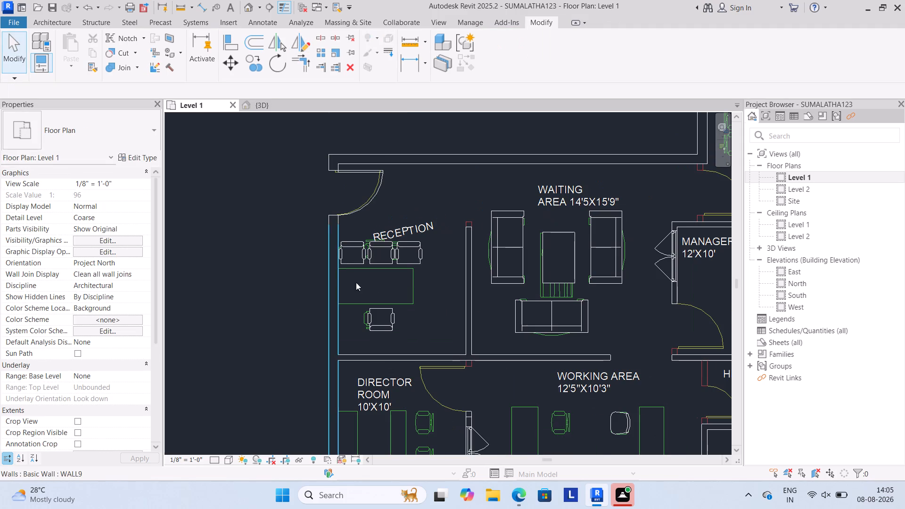
Create a similar Table-Rectangular 72" x 30" 2 from the account room's table and place it on the reception desk symbol.
{"action": "middle_click_drag", "start_coordinate": [419, 296], "coordinate": [347, 287]}
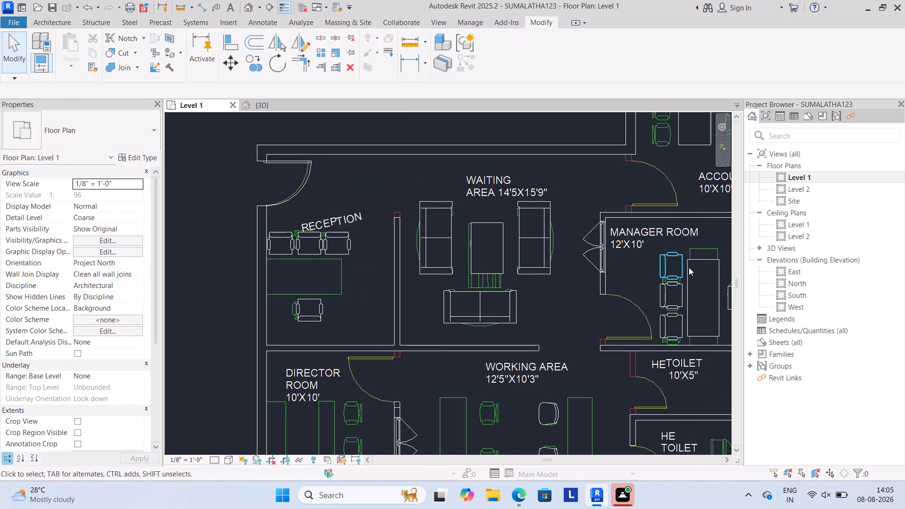
{"action": "middle_click_drag", "start_coordinate": [586, 250], "coordinate": [554, 282]}
{"action": "left_click", "coordinate": [655, 173]}
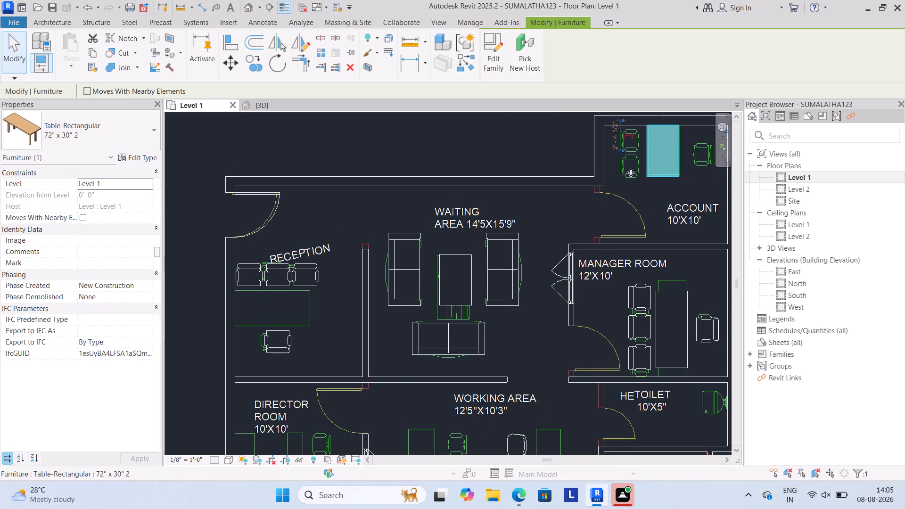
{"action": "left_click", "coordinate": [463, 62]}
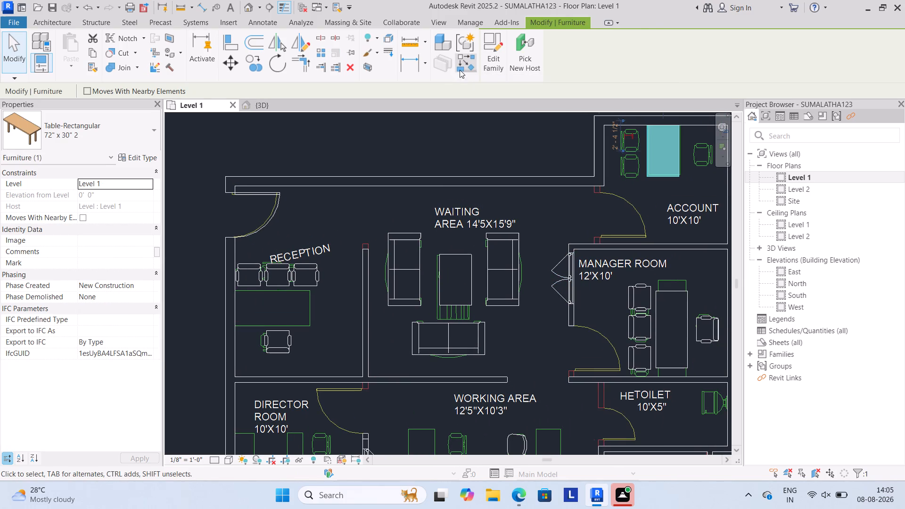
{"action": "scroll", "coordinate": [294, 306], "scroll_direction": "up", "scroll_amount": 6}
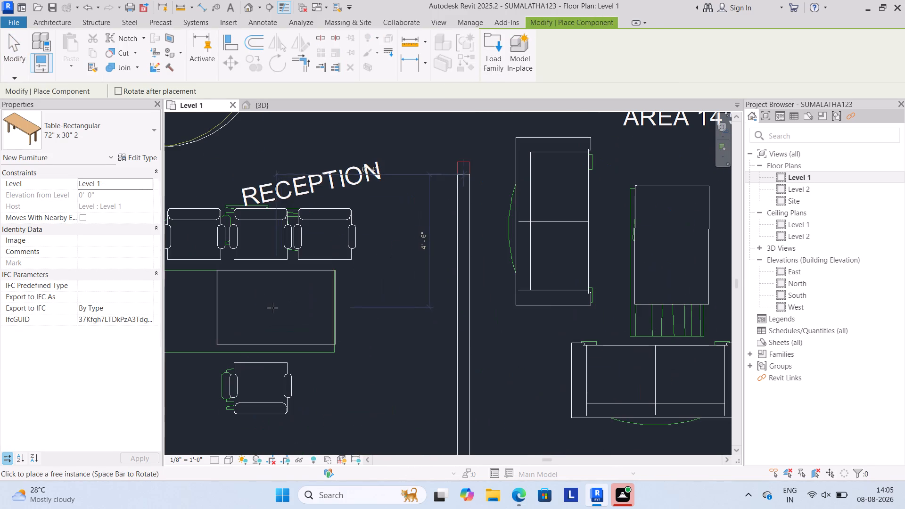
{"action": "left_click", "coordinate": [263, 310]}
{"action": "middle_click_drag", "start_coordinate": [315, 313], "coordinate": [343, 320]}
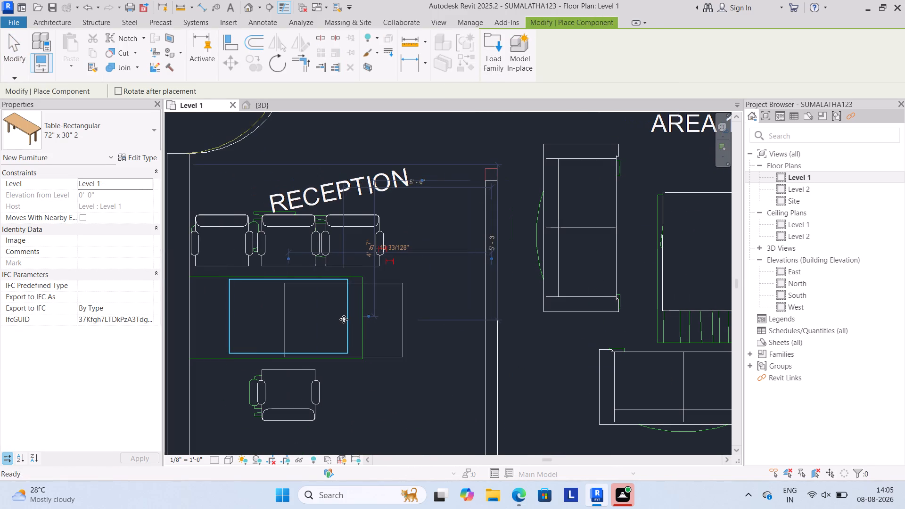
{"action": "key", "text": "Escape"}
{"action": "key", "text": "Escape"}
Measure the reception desk symbol's length from the outer wall's inner face with an Aligned dimension set to Wall faces.
{"action": "type", "text": "DI"}
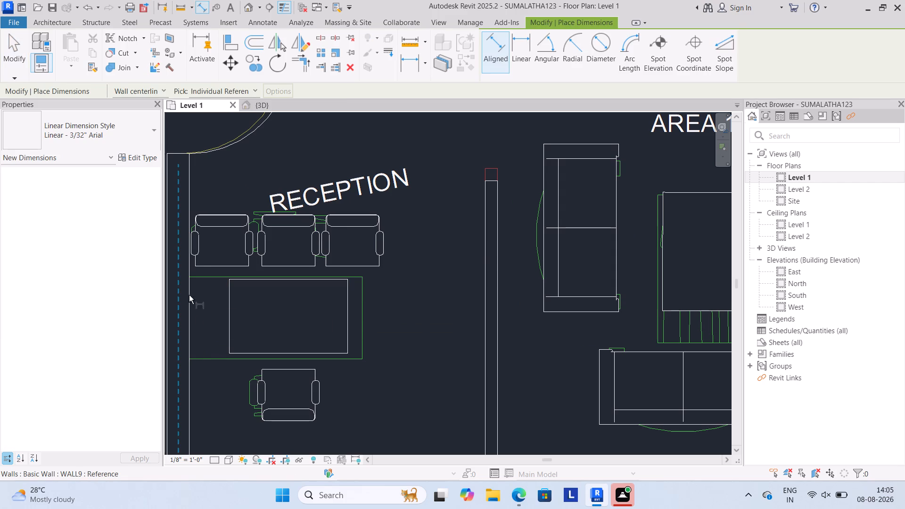
{"action": "left_click", "coordinate": [164, 90]}
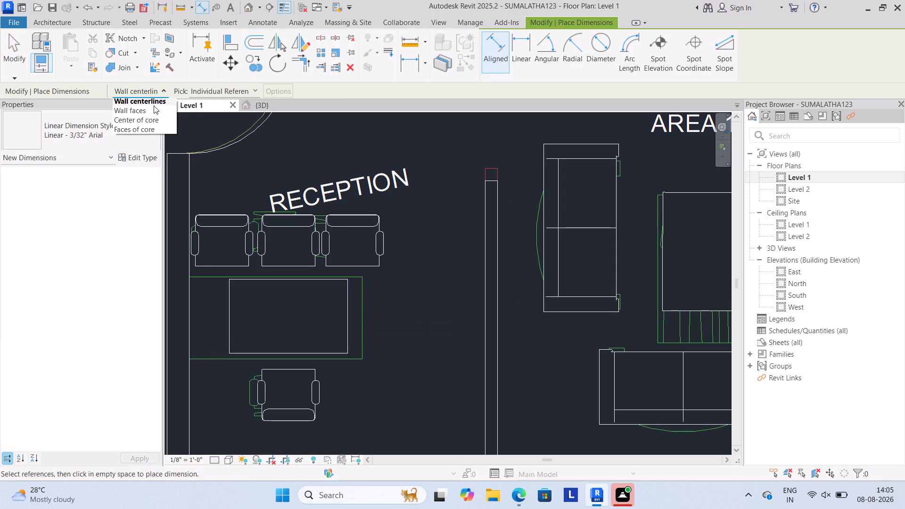
{"action": "left_click", "coordinate": [152, 110]}
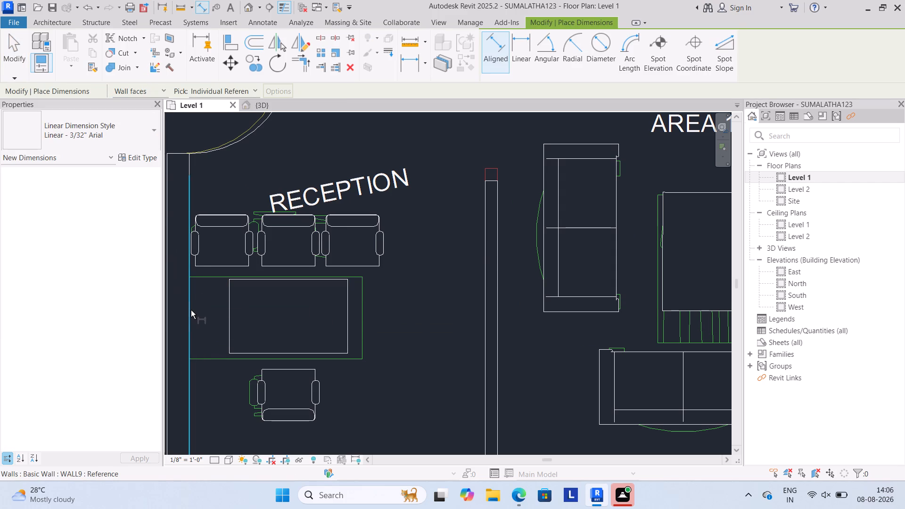
{"action": "left_click", "coordinate": [191, 310]}
{"action": "left_click", "coordinate": [362, 319]}
{"action": "scroll", "coordinate": [366, 329], "scroll_direction": "down", "scroll_amount": 2}
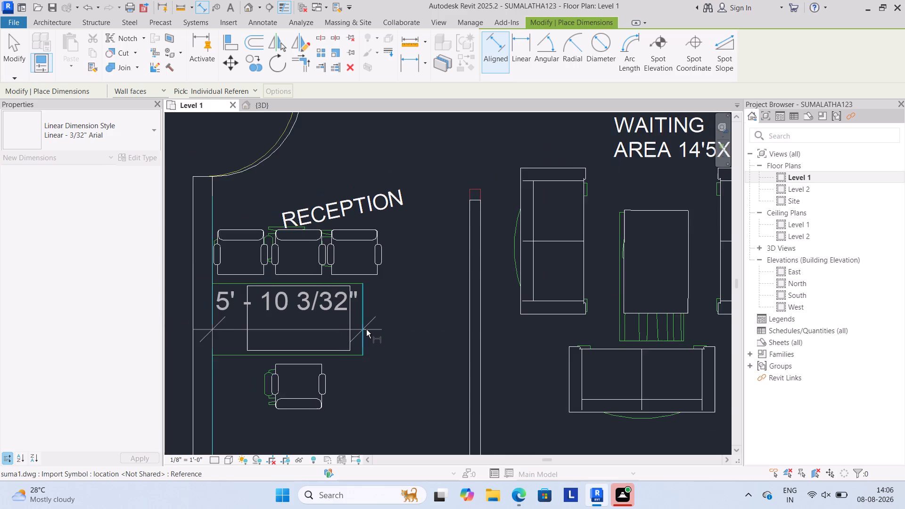
{"action": "key", "text": "Escape"}
{"action": "key", "text": "Escape"}
{"action": "key", "text": "Escape"}
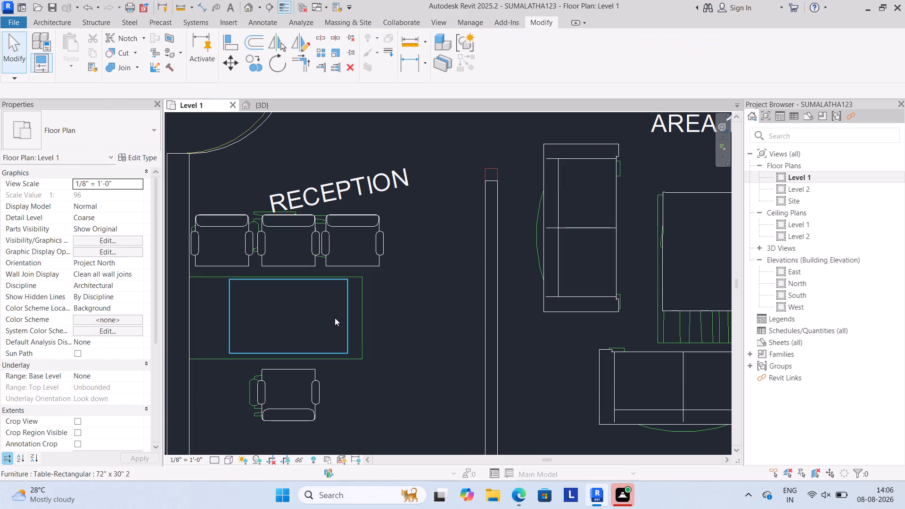
Duplicate the reception table's type as 72" x 30" 3 and set its Length to 5' 10".
{"action": "left_click", "coordinate": [340, 317]}
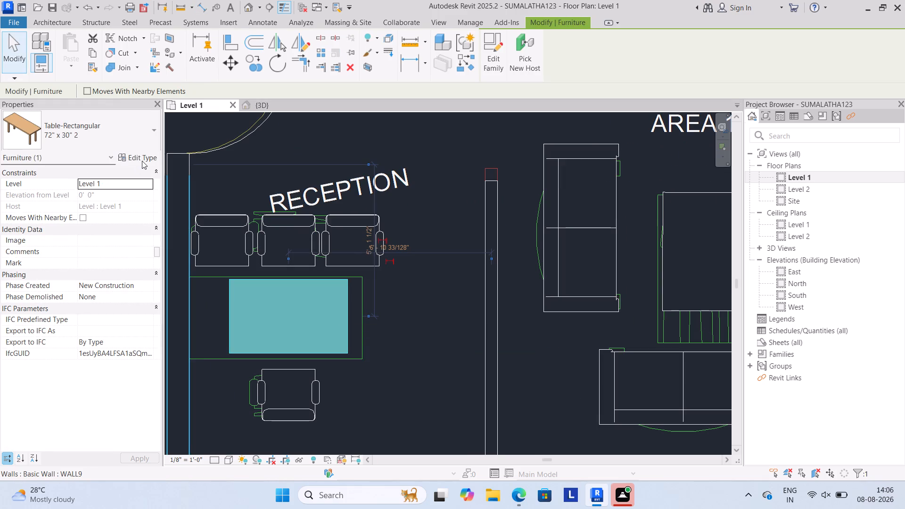
{"action": "left_click", "coordinate": [142, 161]}
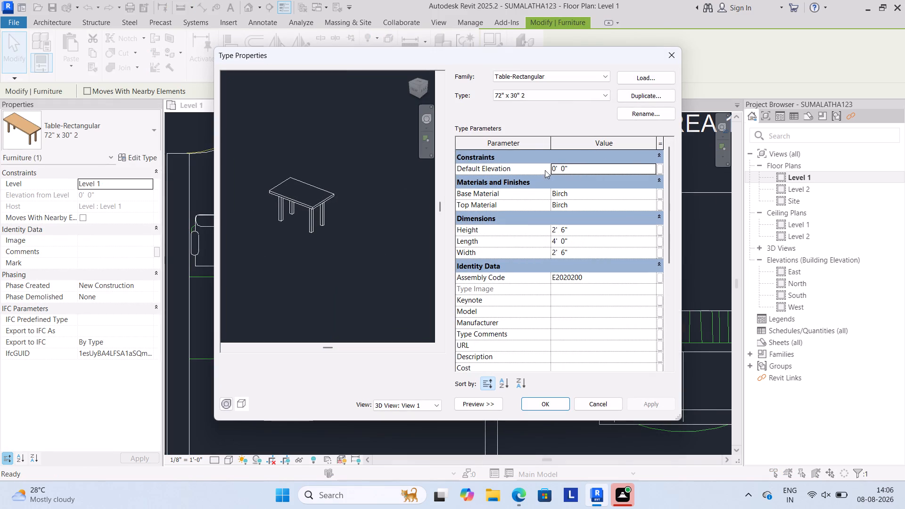
{"action": "left_click", "coordinate": [639, 95]}
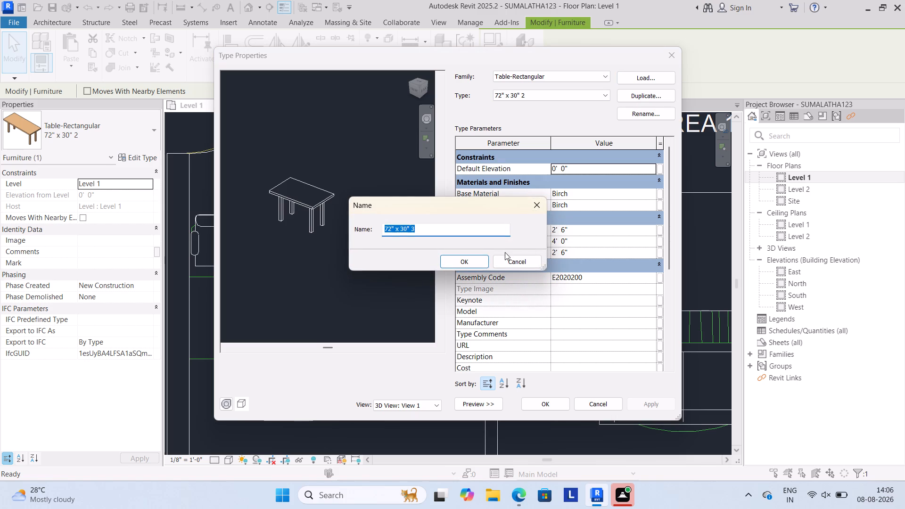
{"action": "left_click", "coordinate": [473, 262]}
{"action": "left_click", "coordinate": [584, 244]}
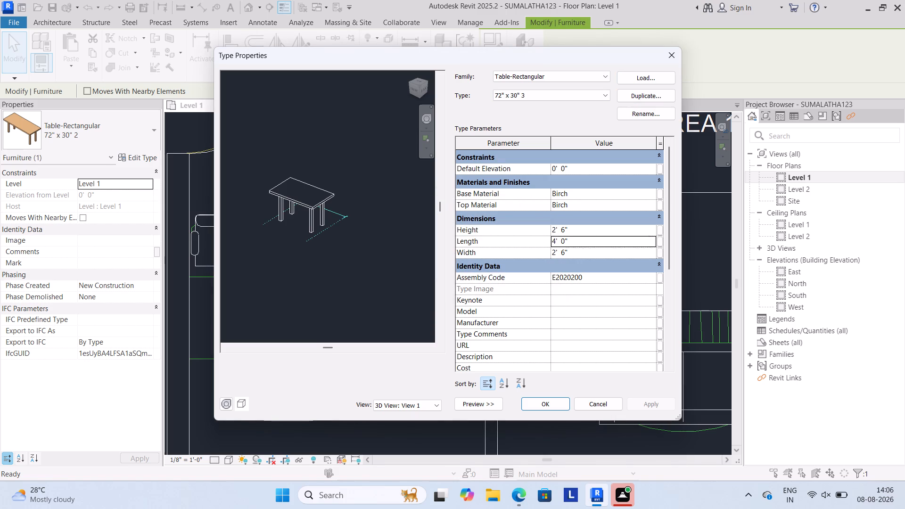
{"action": "type", "text": "5'10\""}
{"action": "key", "text": "Return"}
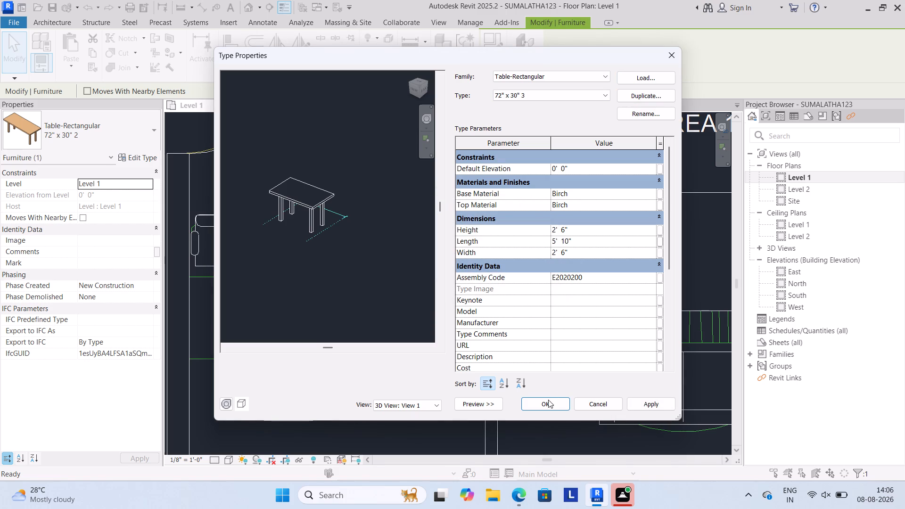
{"action": "left_click", "coordinate": [547, 403]}
{"action": "left_click", "coordinate": [412, 345]}
{"action": "middle_click_drag", "start_coordinate": [346, 336], "coordinate": [421, 345]}
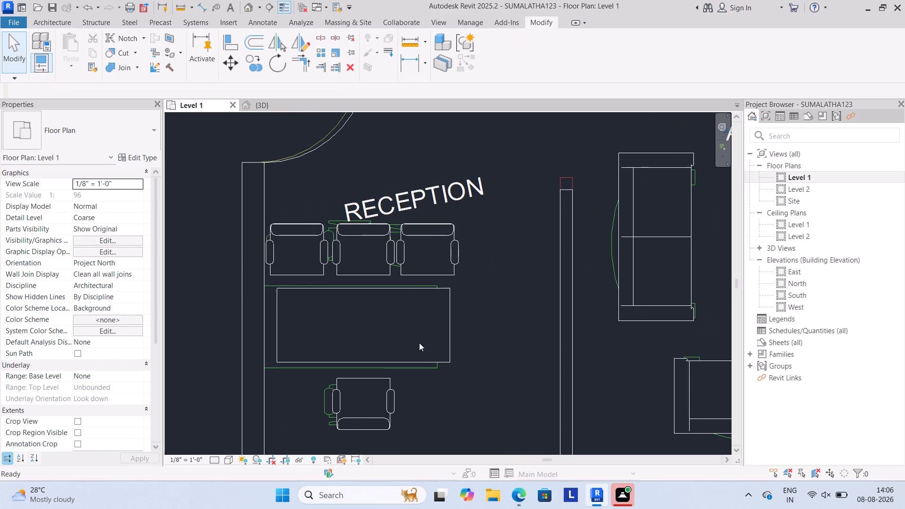
Align the reception table's wall-side short edge with the inner face line of the outer wall.
{"action": "left_click", "coordinate": [282, 307]}
{"action": "scroll", "coordinate": [254, 302], "scroll_direction": "up", "scroll_amount": 2}
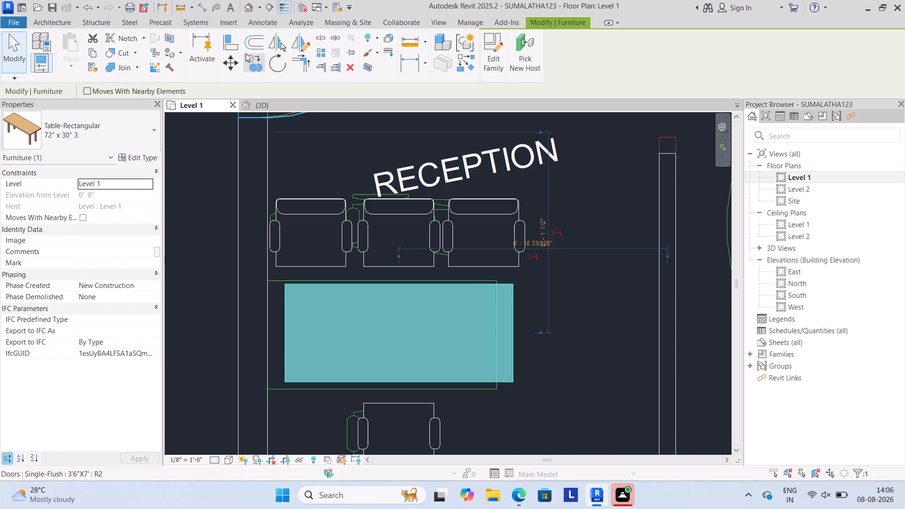
{"action": "left_click", "coordinate": [236, 36]}
{"action": "left_click", "coordinate": [265, 299]}
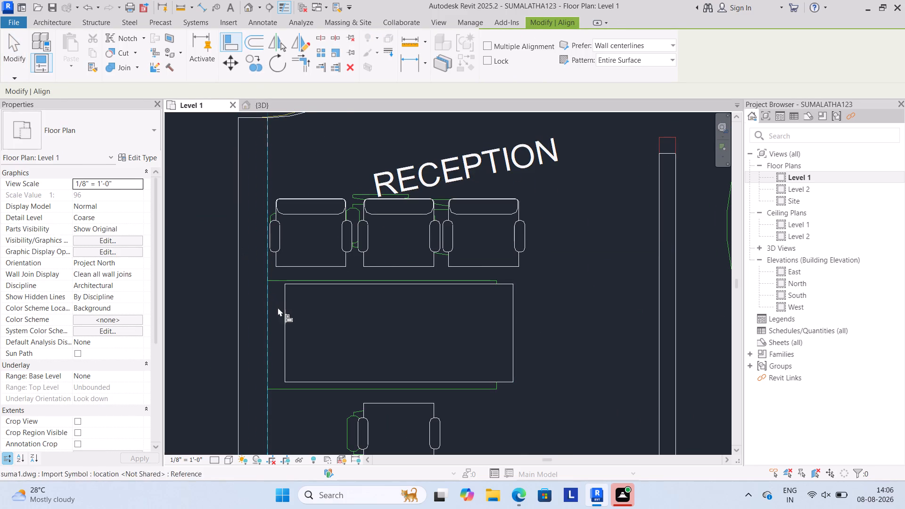
{"action": "left_click", "coordinate": [282, 309]}
{"action": "key", "text": "Escape"}
{"action": "scroll", "coordinate": [358, 309], "scroll_direction": "down", "scroll_amount": 4}
{"action": "key", "text": "Escape"}
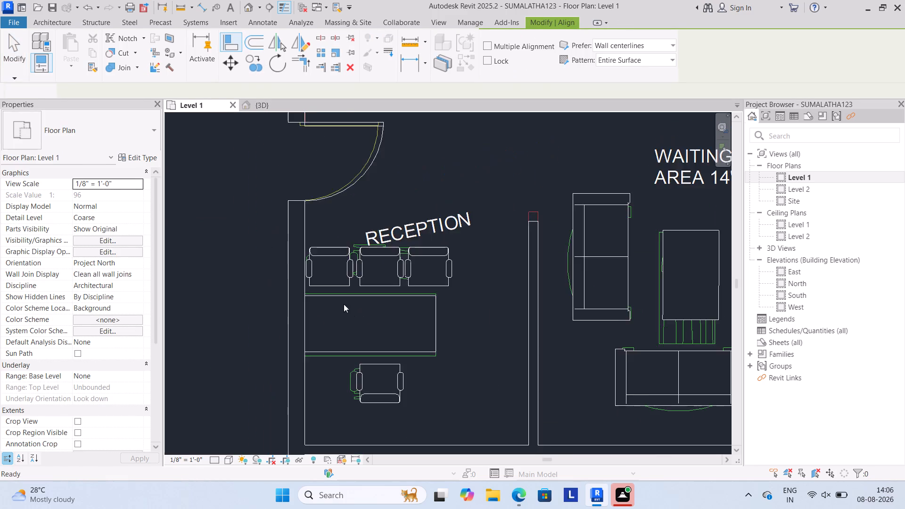
Save the project in Documents as SUMALATHA123.rvt, overwriting the existing file.
{"action": "scroll", "coordinate": [344, 304], "scroll_direction": "down", "scroll_amount": 8}
{"action": "middle_click_drag", "start_coordinate": [366, 337], "coordinate": [347, 328]}
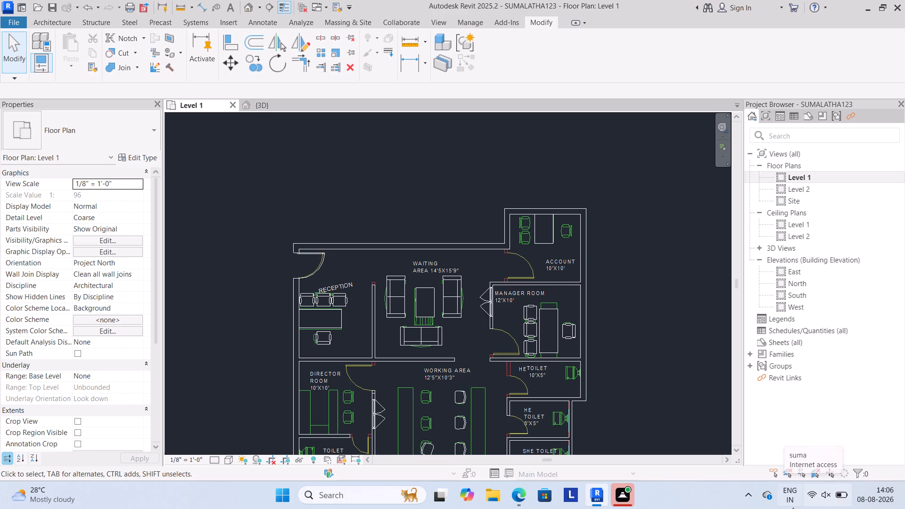
{"action": "scroll", "coordinate": [790, 508], "scroll_direction": "down", "scroll_amount": 6}
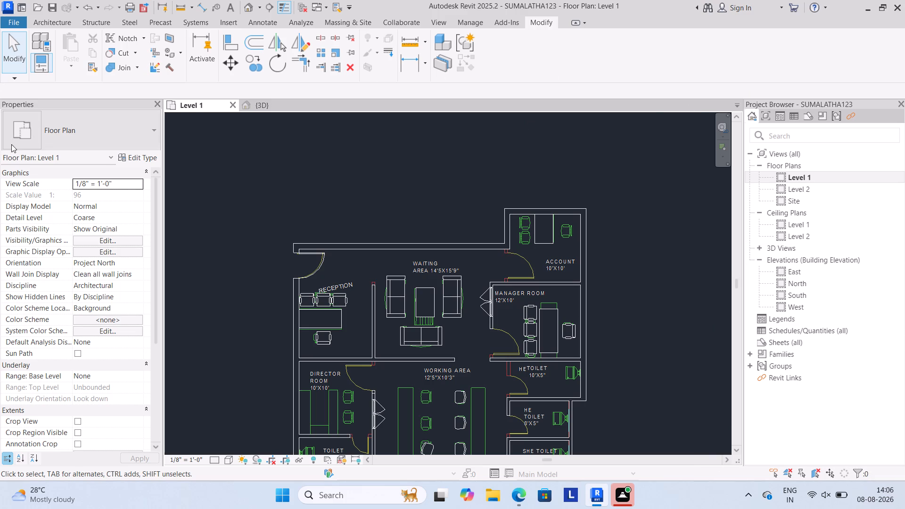
{"action": "left_click", "coordinate": [15, 19]}
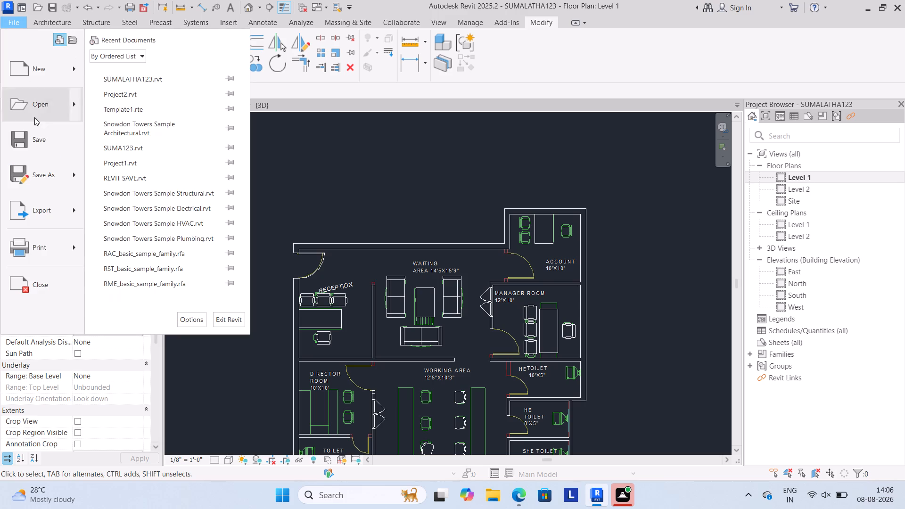
{"action": "left_click", "coordinate": [48, 173]}
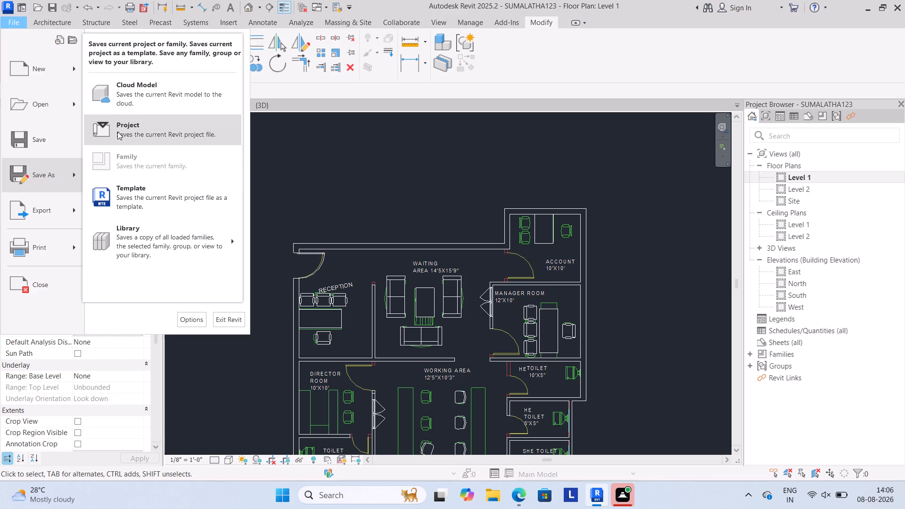
{"action": "left_click", "coordinate": [118, 131]}
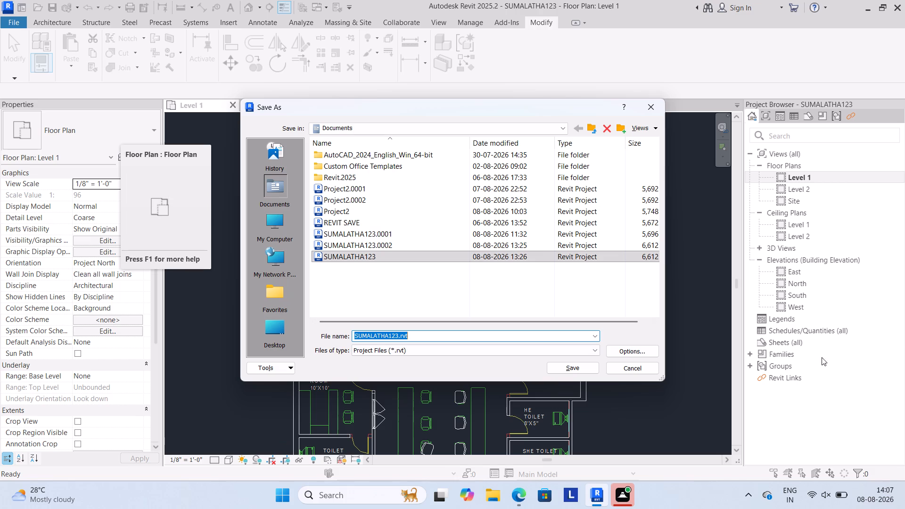
{"action": "left_click", "coordinate": [568, 368]}
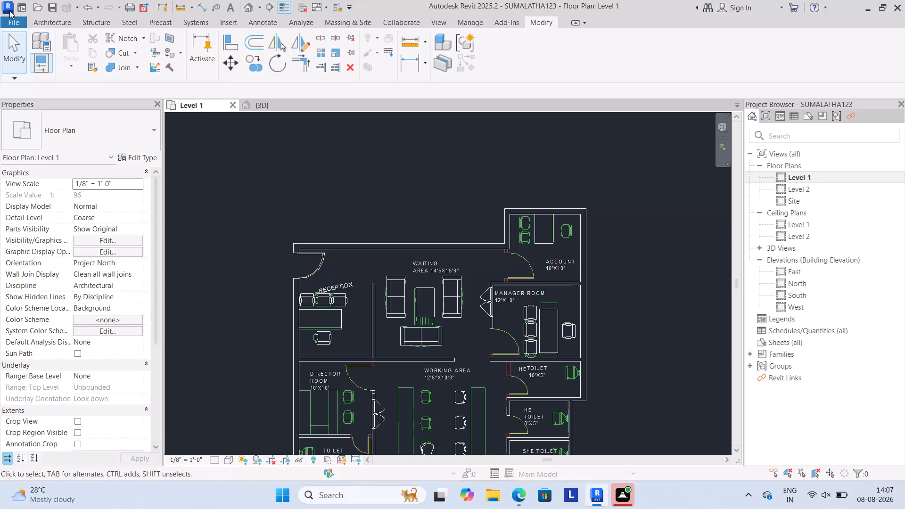
Save the project once more as SUMALATHA123.rvt in Documents, replacing the existing file.
{"action": "left_click", "coordinate": [13, 23]}
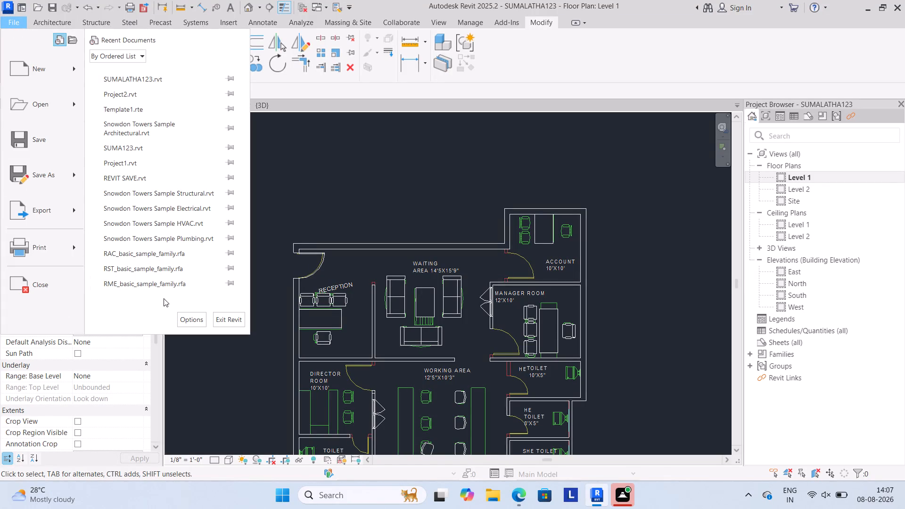
{"action": "left_click", "coordinate": [55, 175]}
{"action": "left_click", "coordinate": [142, 131]}
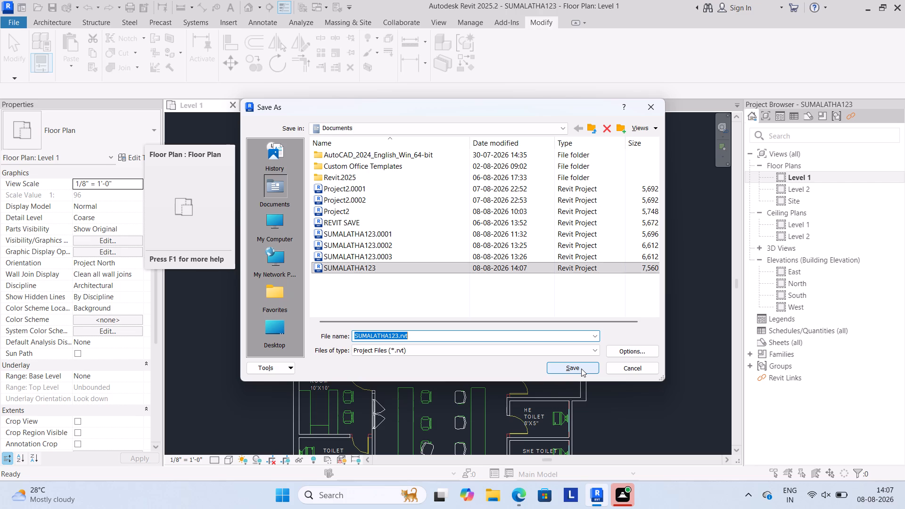
{"action": "left_click", "coordinate": [581, 369]}
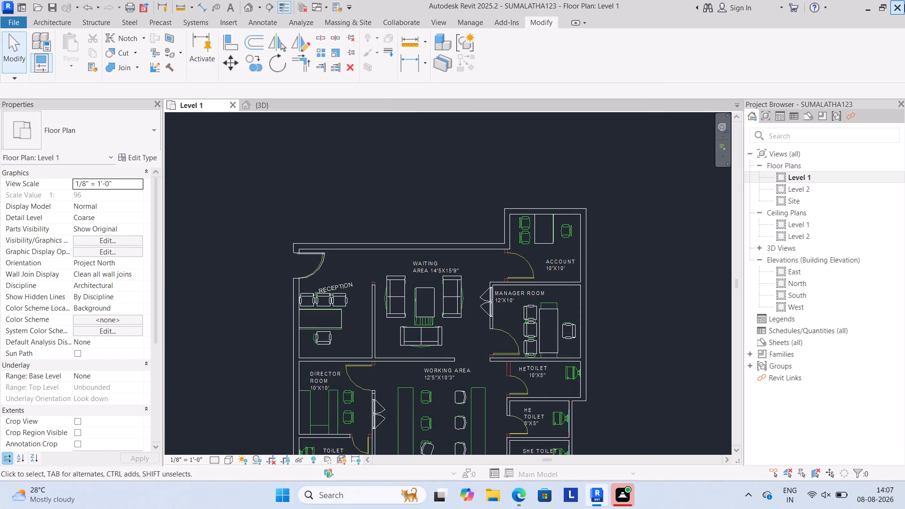
Bring the whole Level 1 office plan into view and exit Revit.
{"action": "scroll", "coordinate": [708, 288], "scroll_direction": "down", "scroll_amount": 2}
{"action": "scroll", "coordinate": [675, 316], "scroll_direction": "down", "scroll_amount": 2}
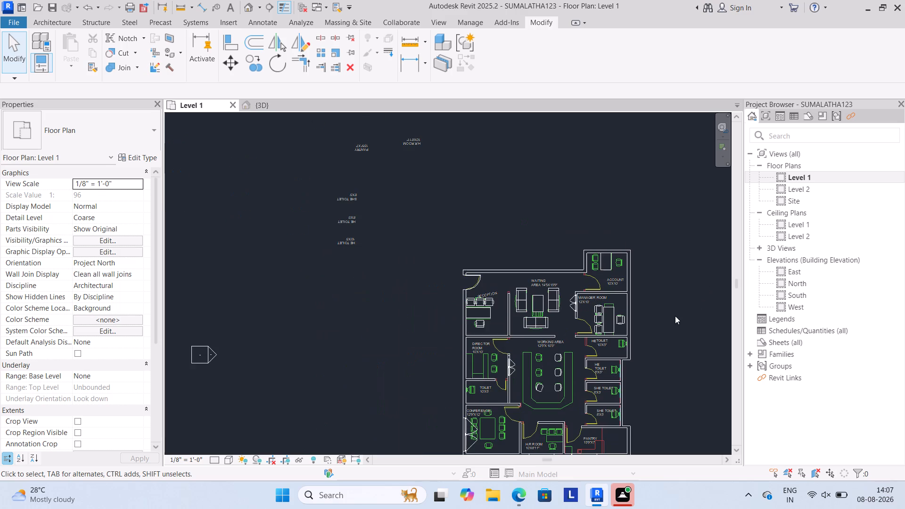
{"action": "middle_click_drag", "start_coordinate": [670, 350], "coordinate": [612, 228]}
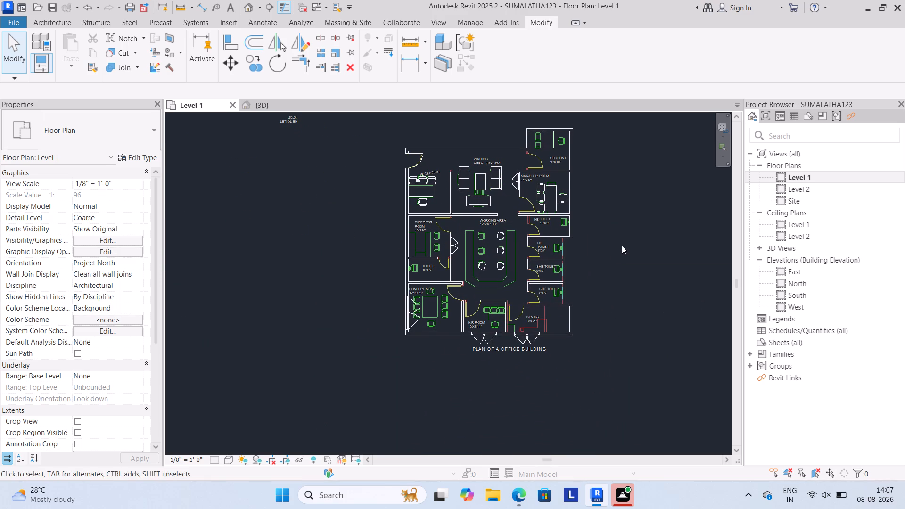
{"action": "left_click", "coordinate": [896, 3]}
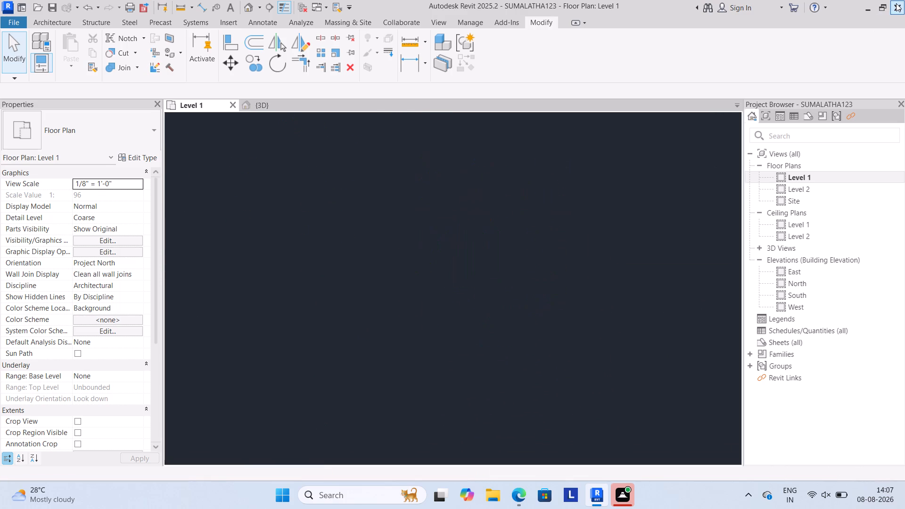
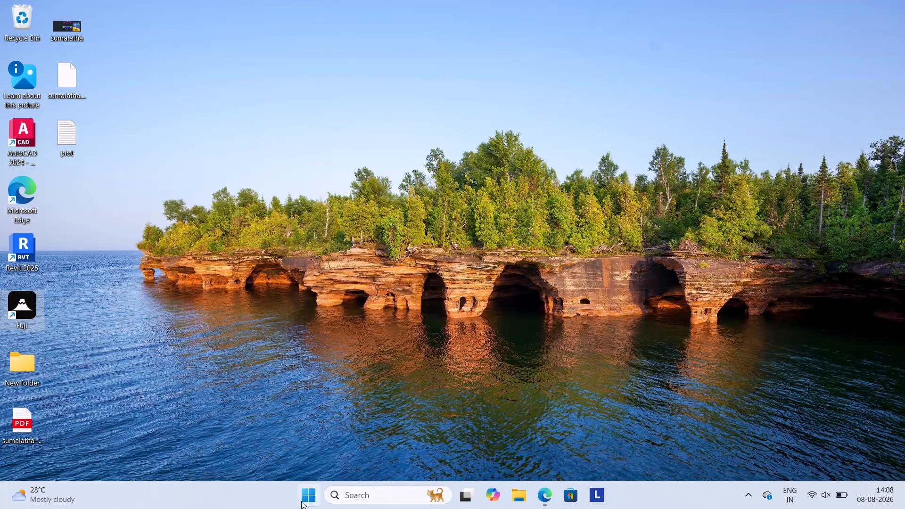
Shut down the computer from the Windows desktop.
{"action": "left_click", "coordinate": [304, 495]}
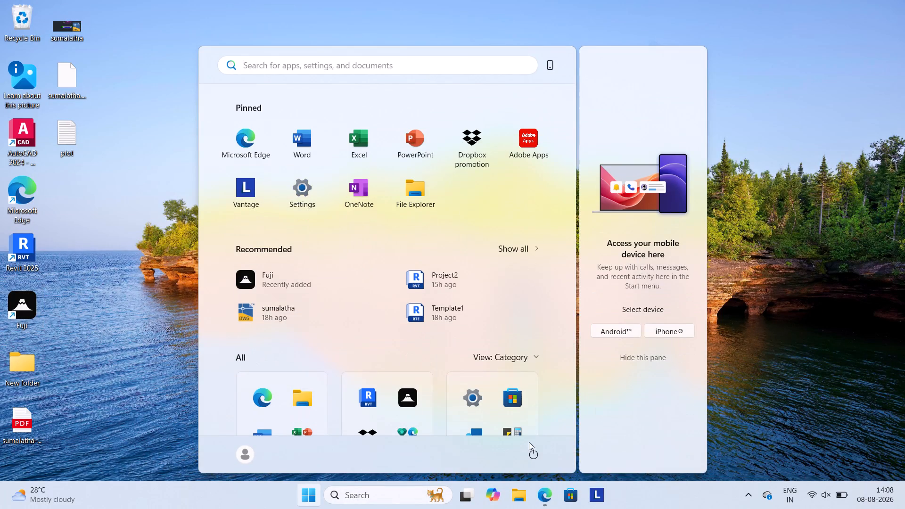
{"action": "left_click", "coordinate": [537, 454]}
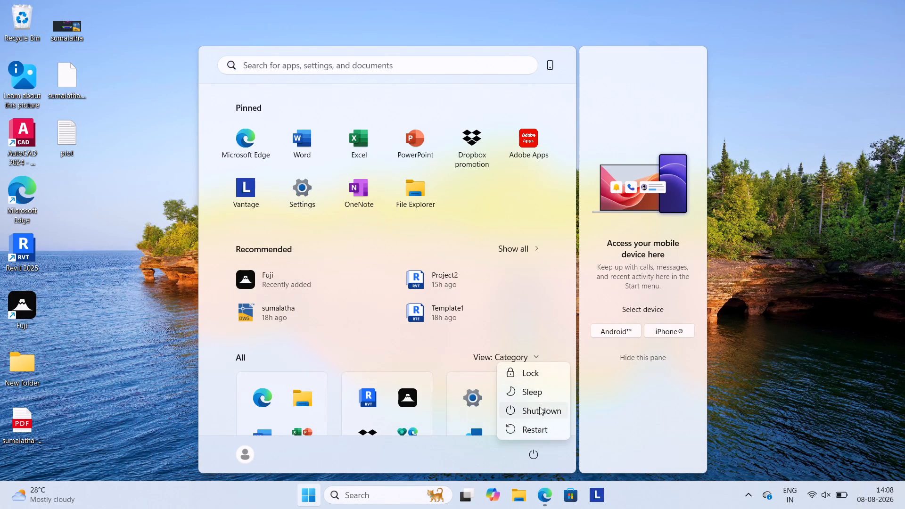
{"action": "left_click", "coordinate": [538, 408]}
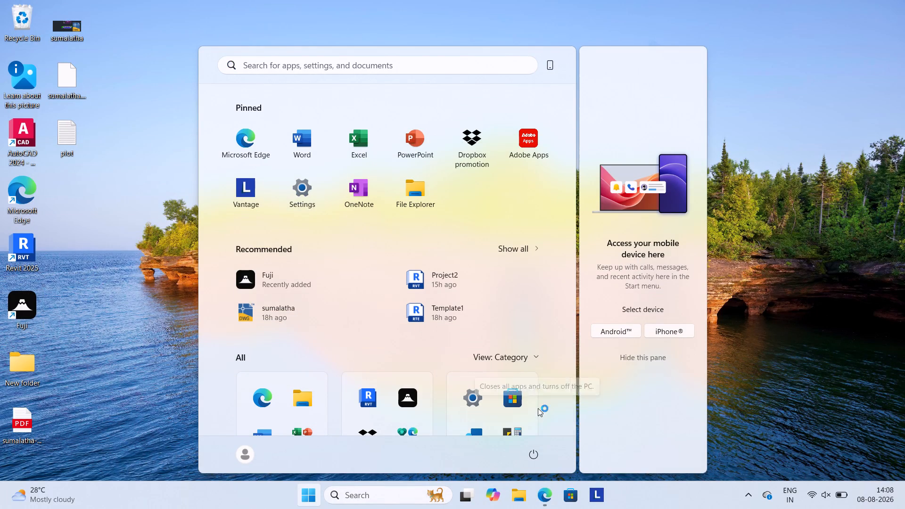
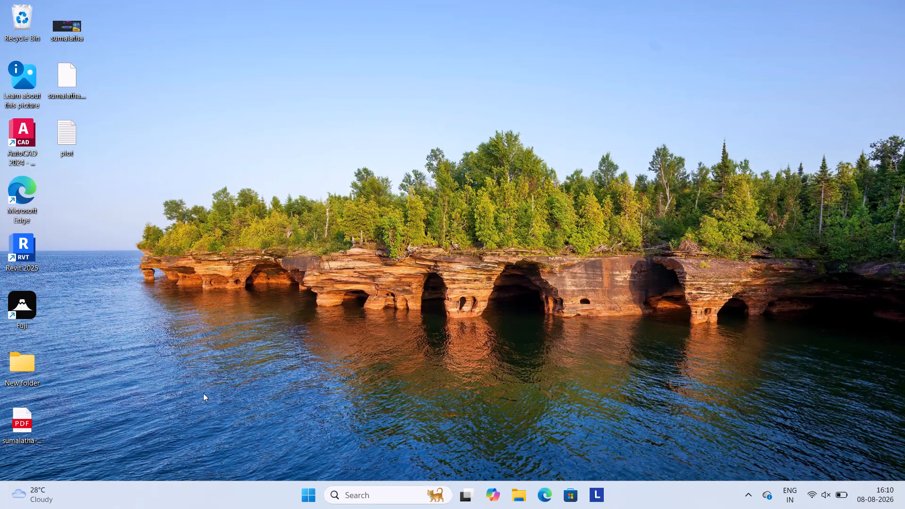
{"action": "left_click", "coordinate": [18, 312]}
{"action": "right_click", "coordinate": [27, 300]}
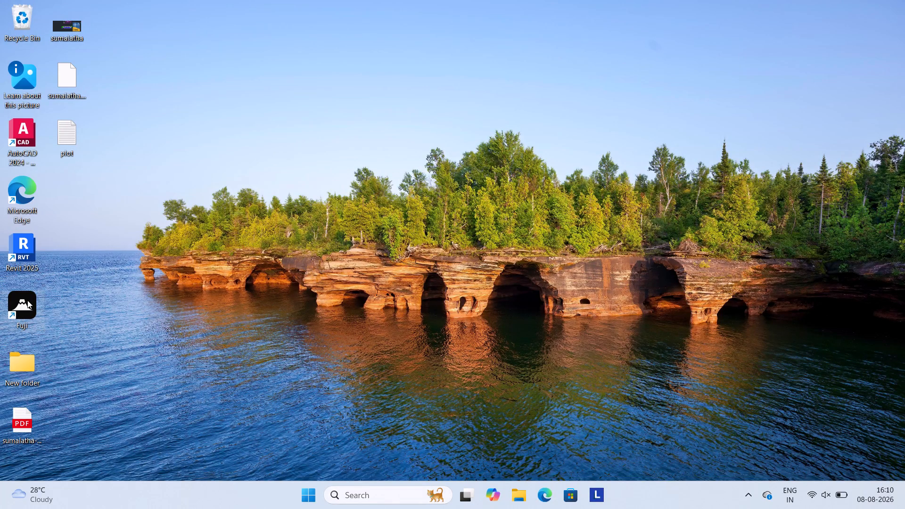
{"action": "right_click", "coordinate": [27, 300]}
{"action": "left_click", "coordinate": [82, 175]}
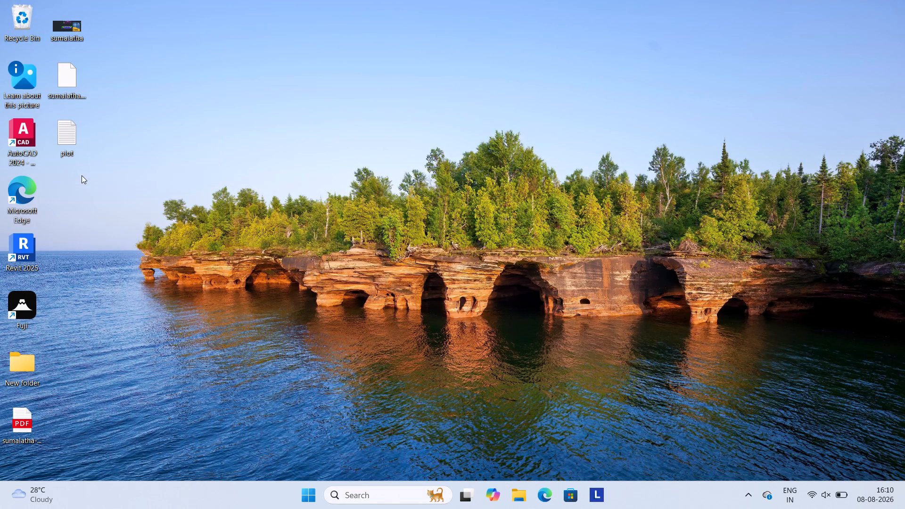
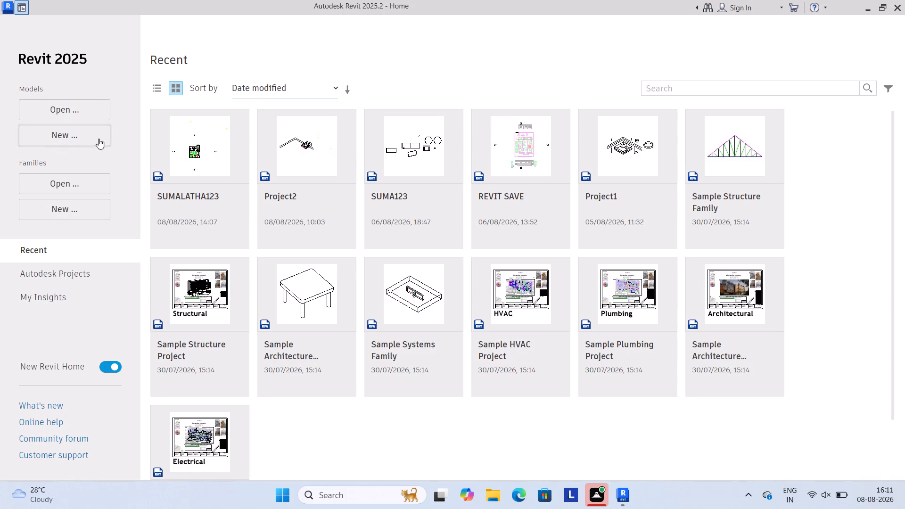
Open the recent project SUMALATHA123.
{"action": "left_click", "coordinate": [226, 208]}
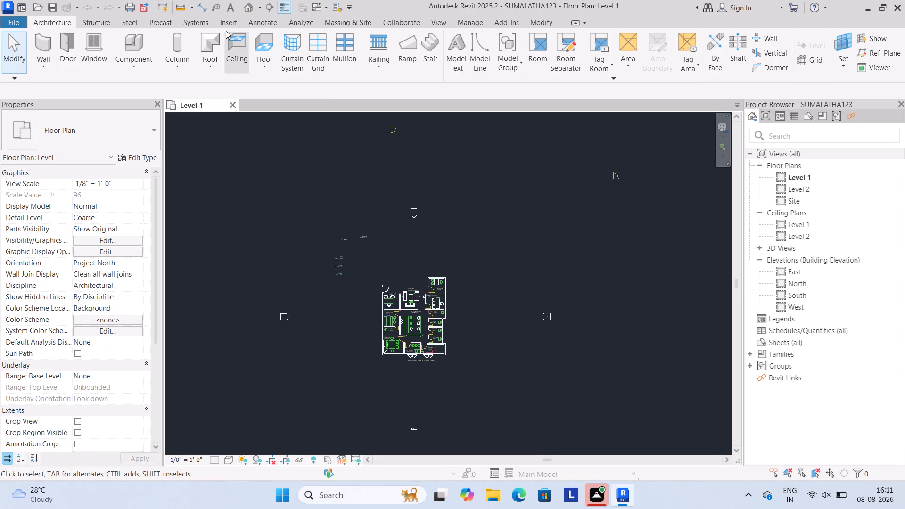
Open the default 3D view and examine the office building from its sides, top and underside, including the interior seen from below.
{"action": "left_click", "coordinate": [248, 4]}
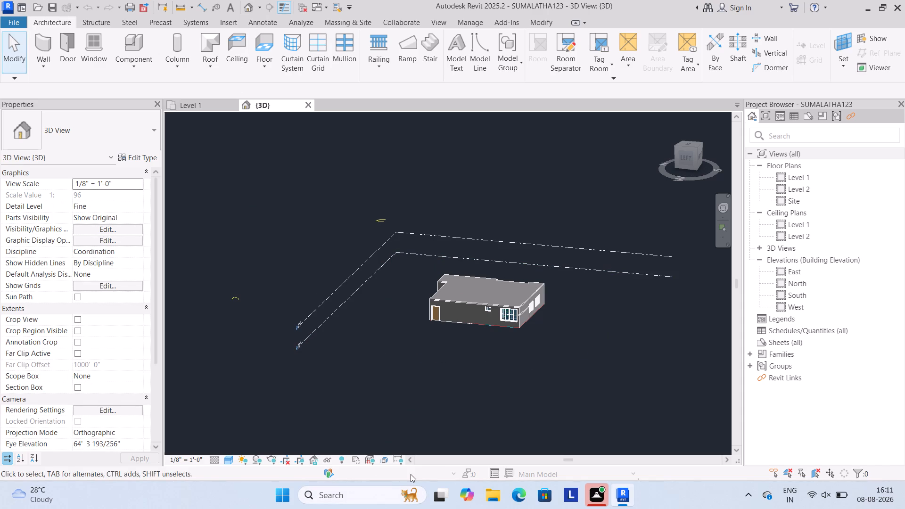
{"action": "left_click_drag", "start_coordinate": [694, 154], "coordinate": [701, 151]}
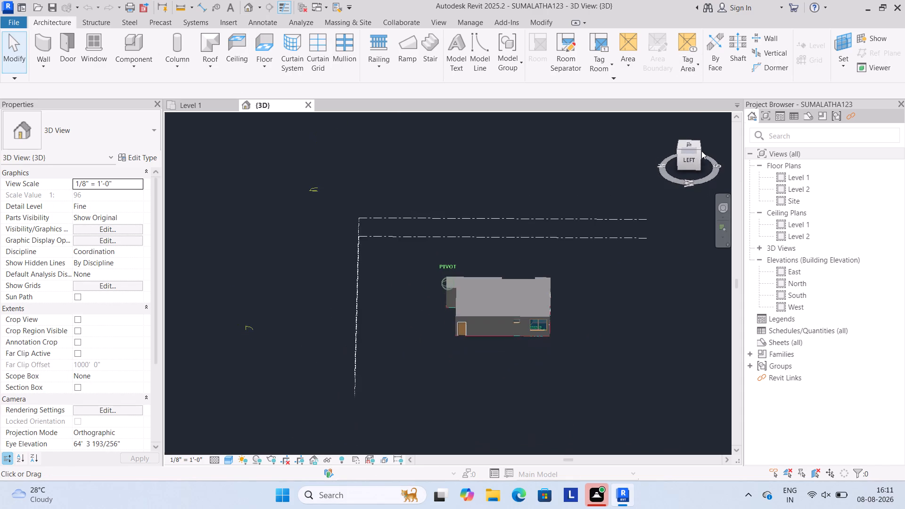
{"action": "left_click_drag", "start_coordinate": [701, 151], "coordinate": [680, 149]}
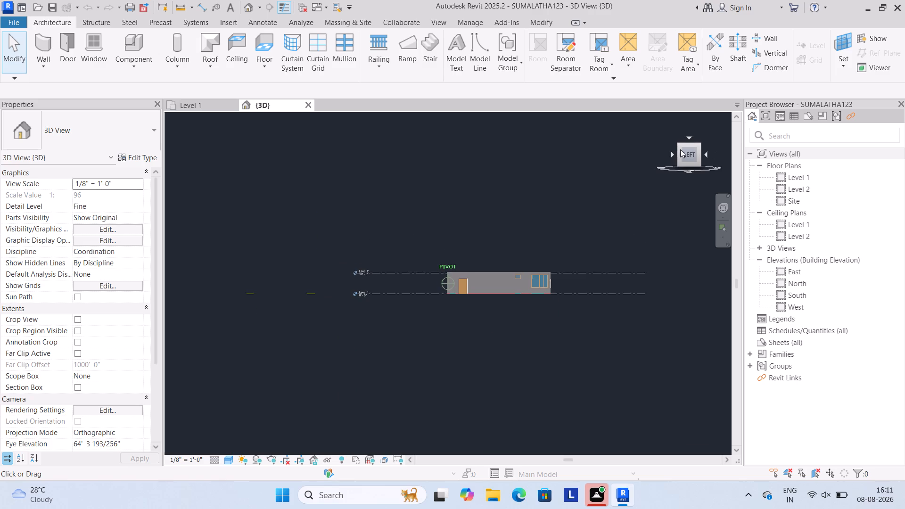
{"action": "left_click_drag", "start_coordinate": [680, 149], "coordinate": [611, 141]}
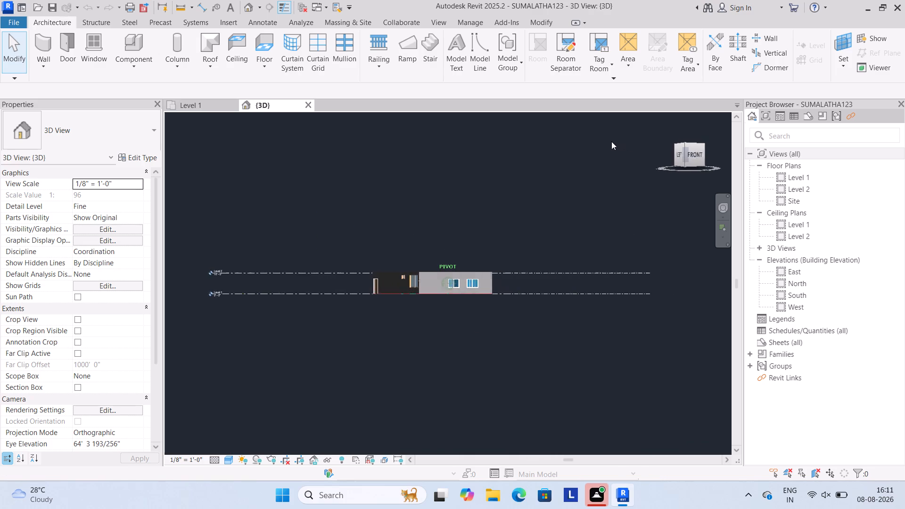
{"action": "left_click_drag", "start_coordinate": [611, 141], "coordinate": [684, 239]}
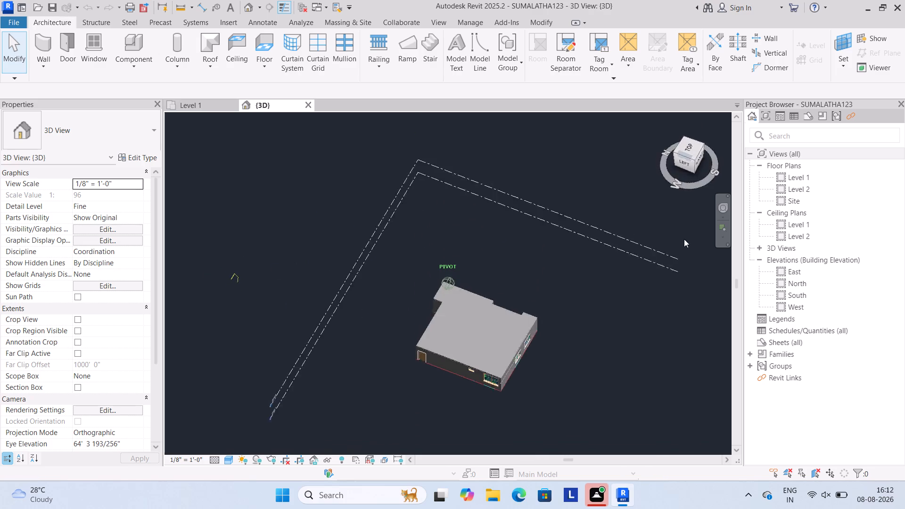
{"action": "left_click_drag", "start_coordinate": [684, 239], "coordinate": [623, 246]}
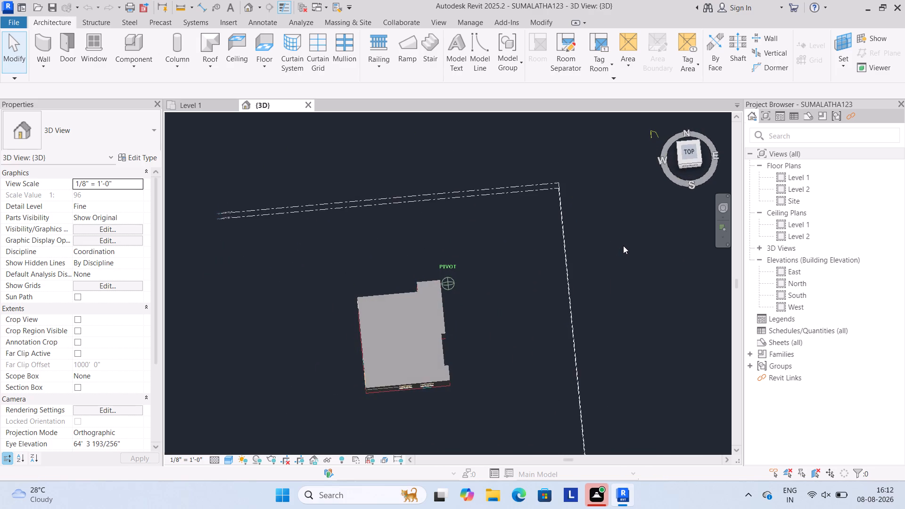
{"action": "left_click_drag", "start_coordinate": [623, 246], "coordinate": [718, 445]}
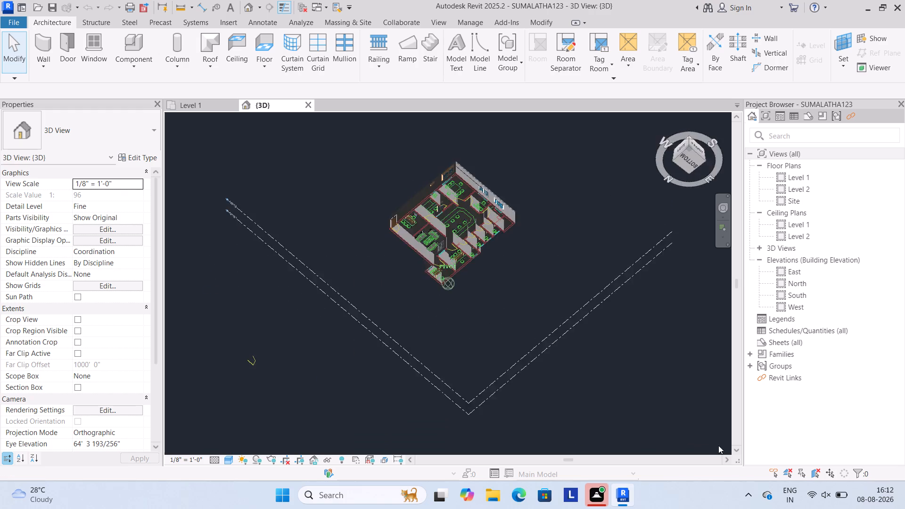
{"action": "left_click_drag", "start_coordinate": [718, 445], "coordinate": [710, 428]}
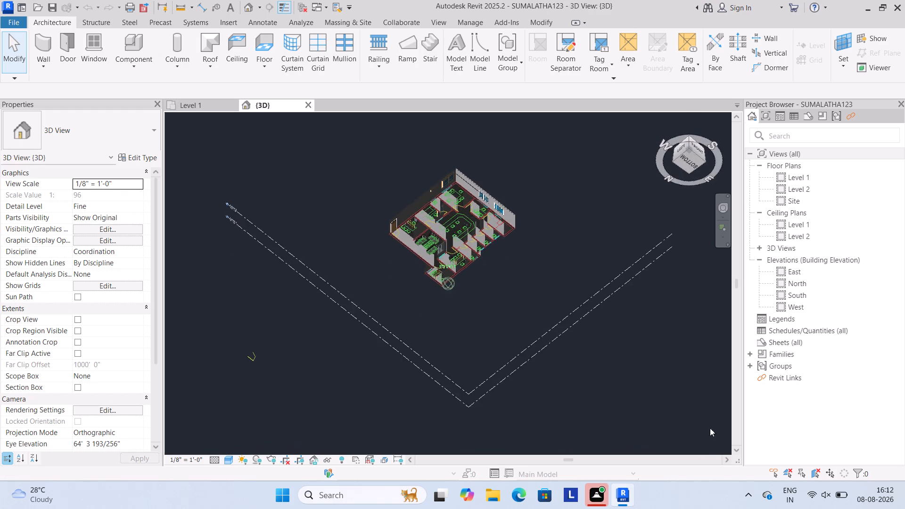
{"action": "left_click_drag", "start_coordinate": [710, 428], "coordinate": [620, 226]}
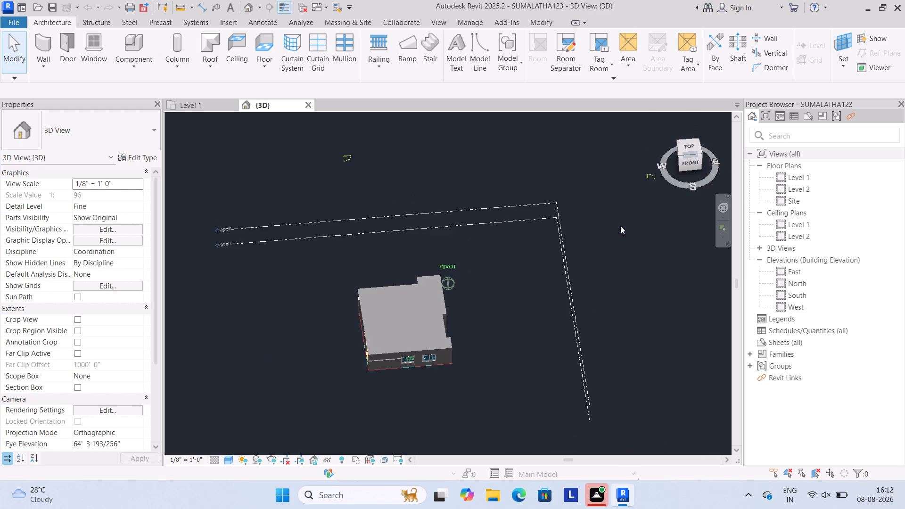
{"action": "left_click_drag", "start_coordinate": [620, 226], "coordinate": [596, 215]}
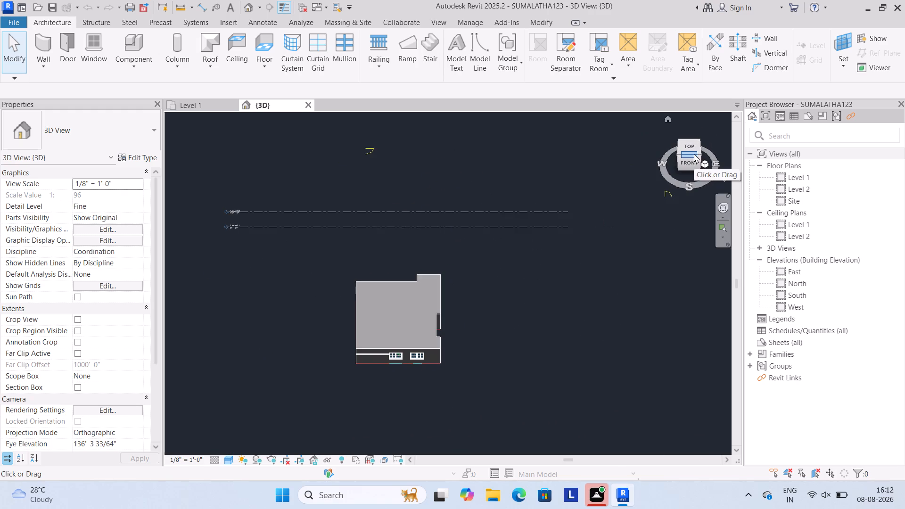
{"action": "left_click_drag", "start_coordinate": [693, 141], "coordinate": [680, 209]}
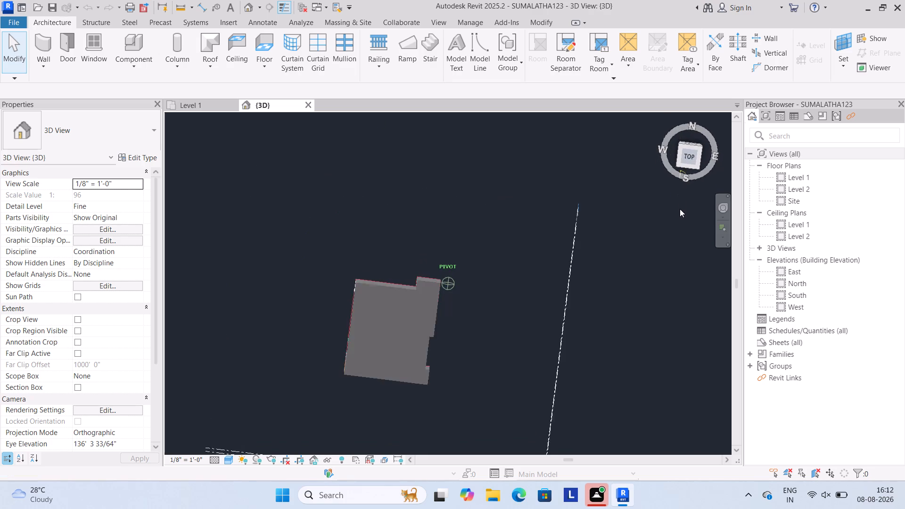
{"action": "left_click_drag", "start_coordinate": [680, 209], "coordinate": [694, 196]}
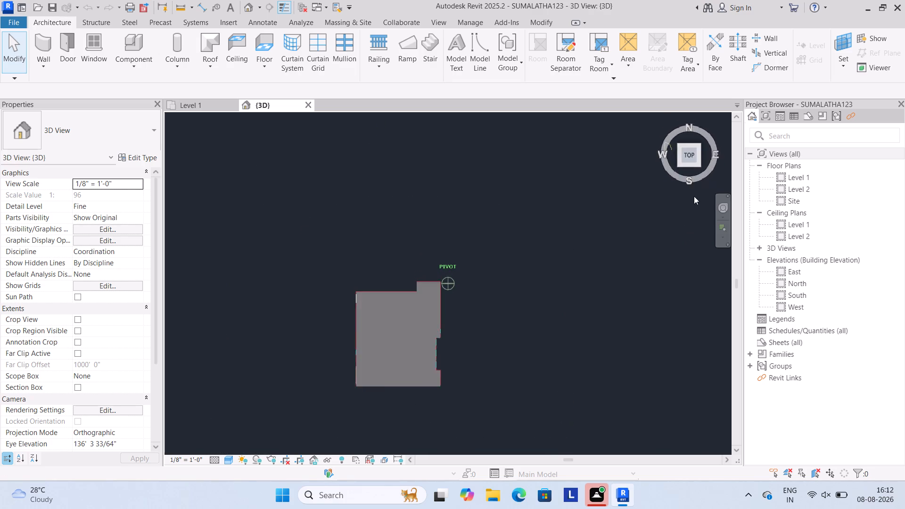
{"action": "left_click_drag", "start_coordinate": [694, 196], "coordinate": [696, 135]}
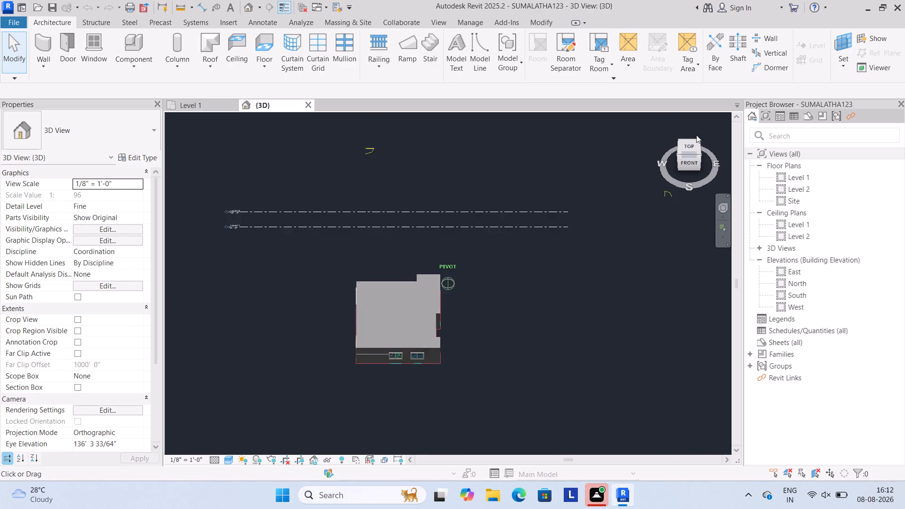
{"action": "left_click_drag", "start_coordinate": [696, 135], "coordinate": [682, 155]}
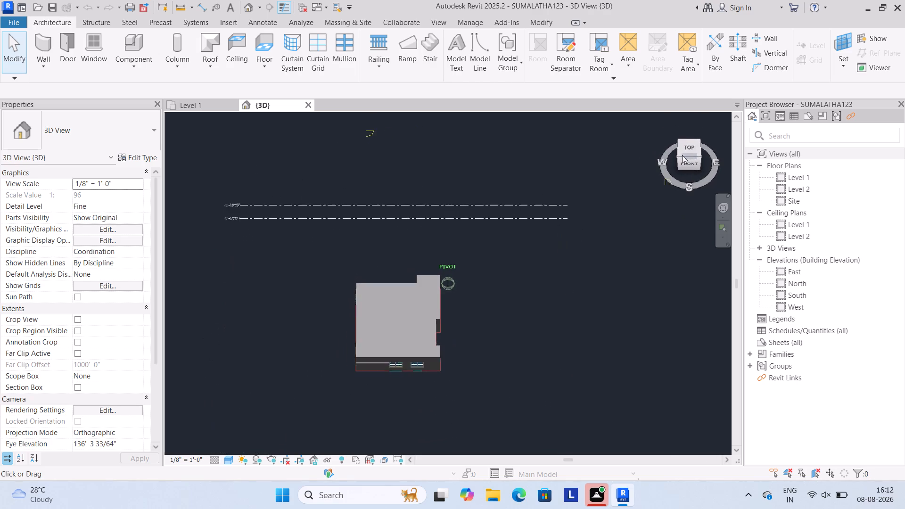
{"action": "left_click_drag", "start_coordinate": [682, 155], "coordinate": [679, 156]}
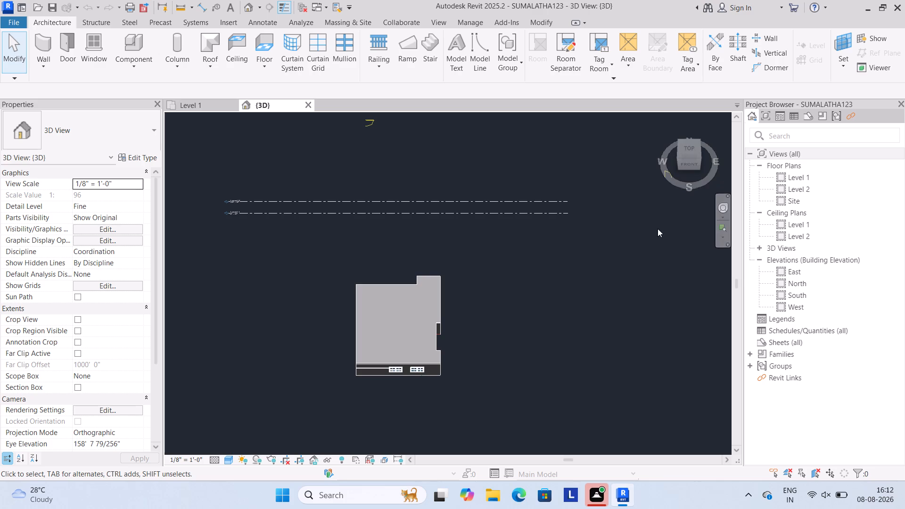
{"action": "left_click_drag", "start_coordinate": [690, 152], "coordinate": [679, 188]}
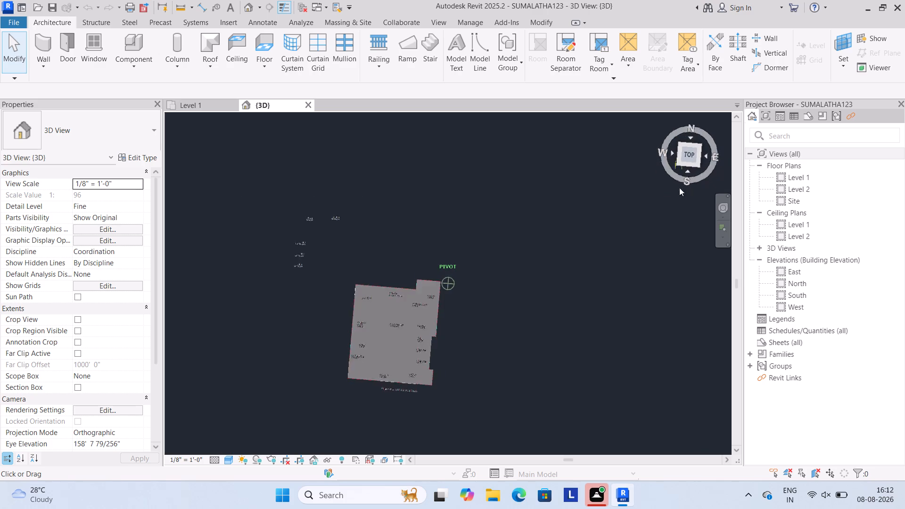
{"action": "left_click_drag", "start_coordinate": [679, 188], "coordinate": [683, 152]}
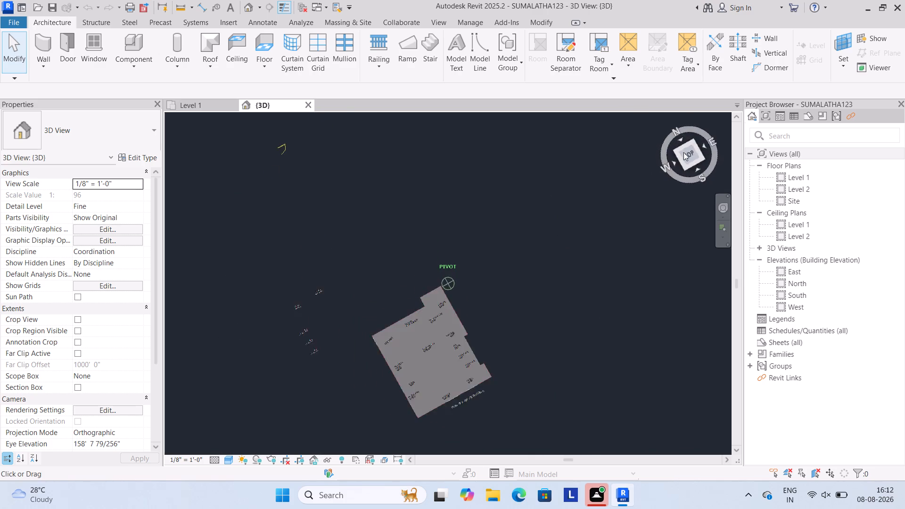
{"action": "left_click_drag", "start_coordinate": [683, 152], "coordinate": [683, 161]}
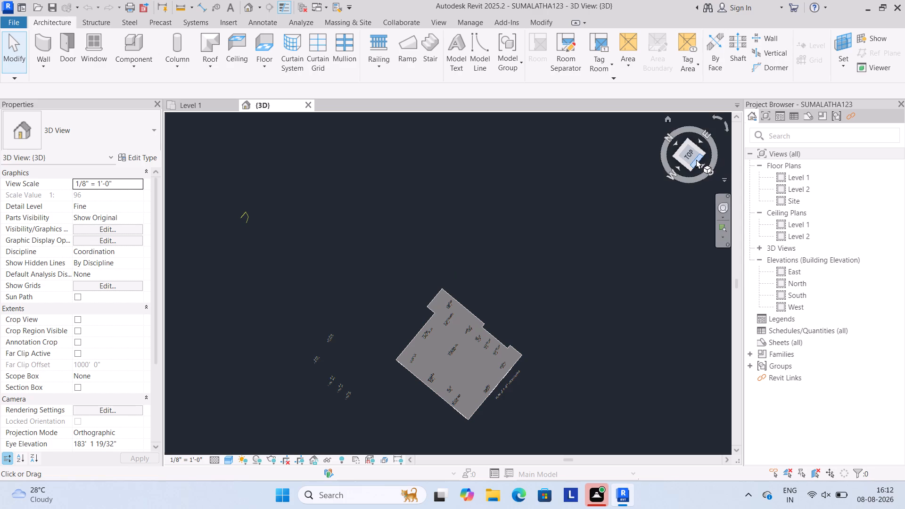
{"action": "left_click_drag", "start_coordinate": [696, 159], "coordinate": [633, 186]}
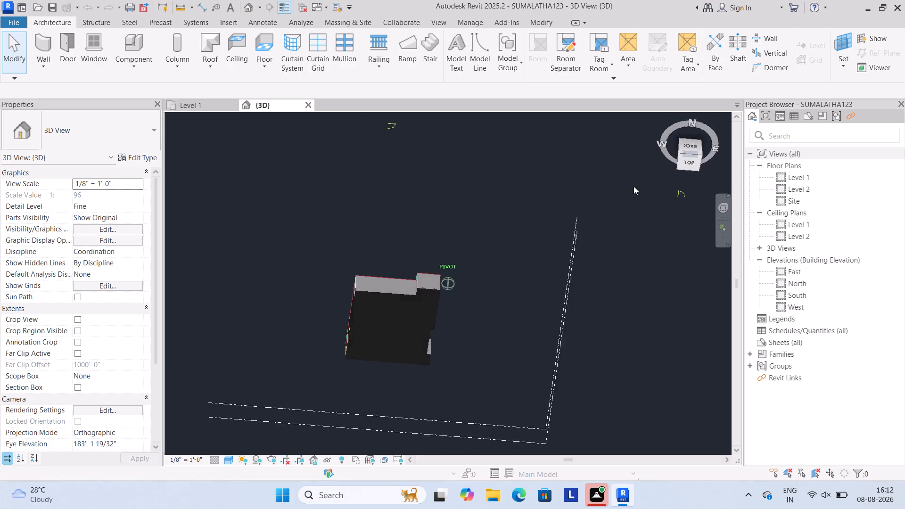
{"action": "left_click_drag", "start_coordinate": [633, 186], "coordinate": [628, 221]}
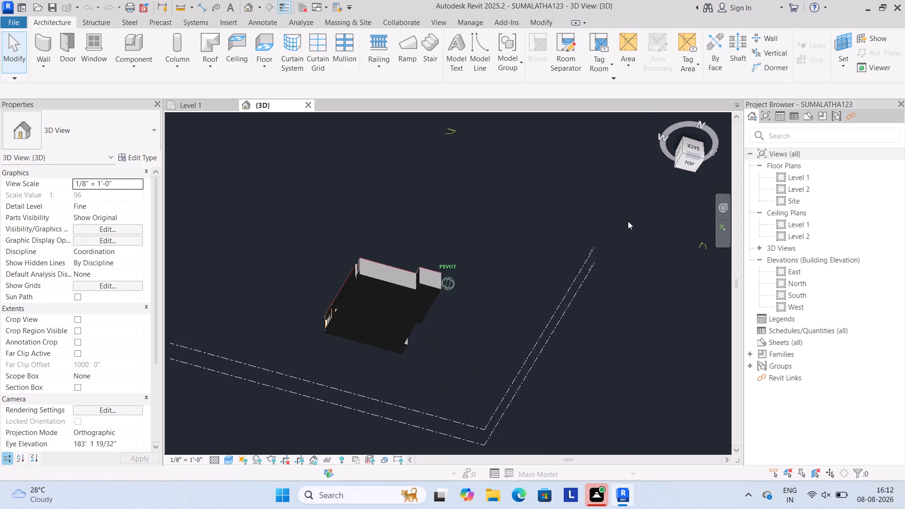
{"action": "left_click_drag", "start_coordinate": [628, 221], "coordinate": [575, 382]}
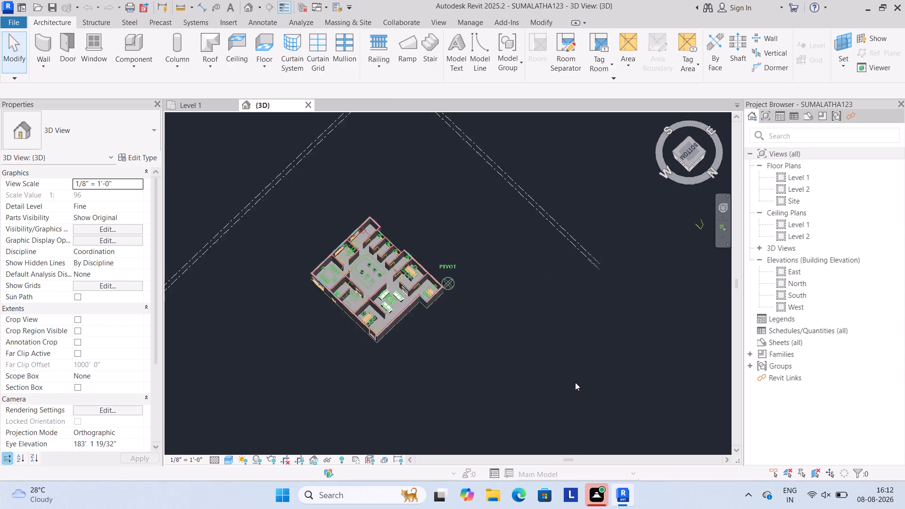
{"action": "left_click_drag", "start_coordinate": [575, 382], "coordinate": [595, 341]}
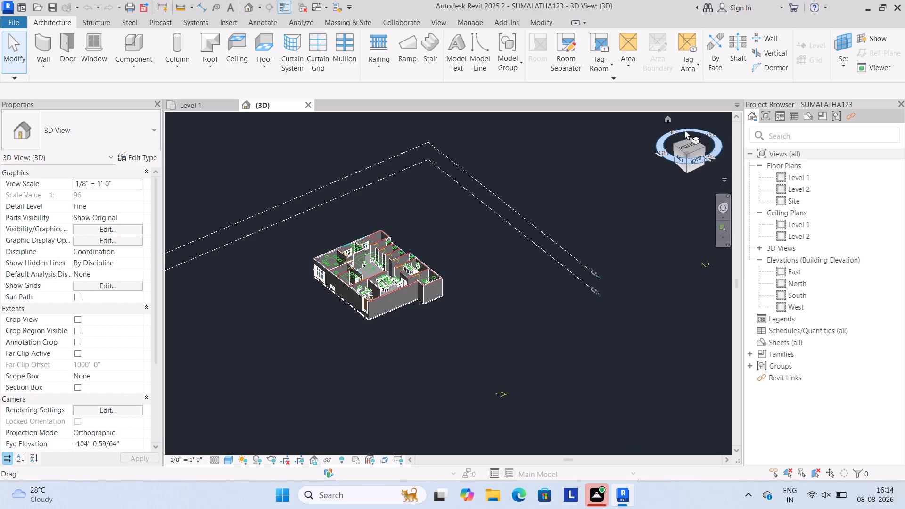
{"action": "left_click", "coordinate": [685, 142]}
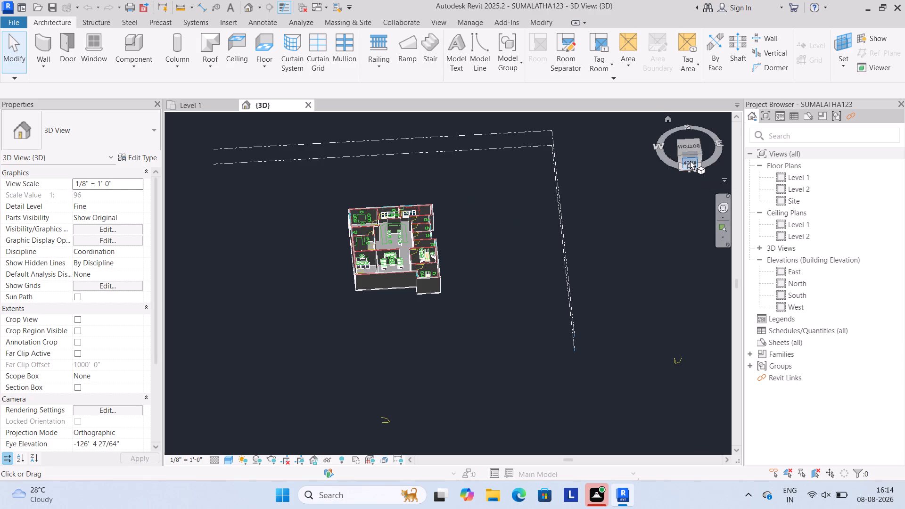
{"action": "left_click_drag", "start_coordinate": [690, 147], "coordinate": [681, 156]}
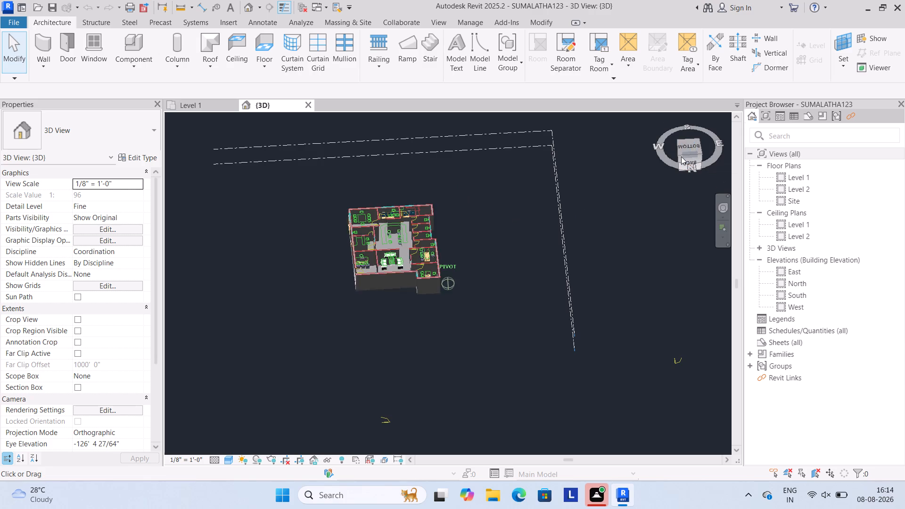
{"action": "left_click_drag", "start_coordinate": [681, 156], "coordinate": [676, 173]}
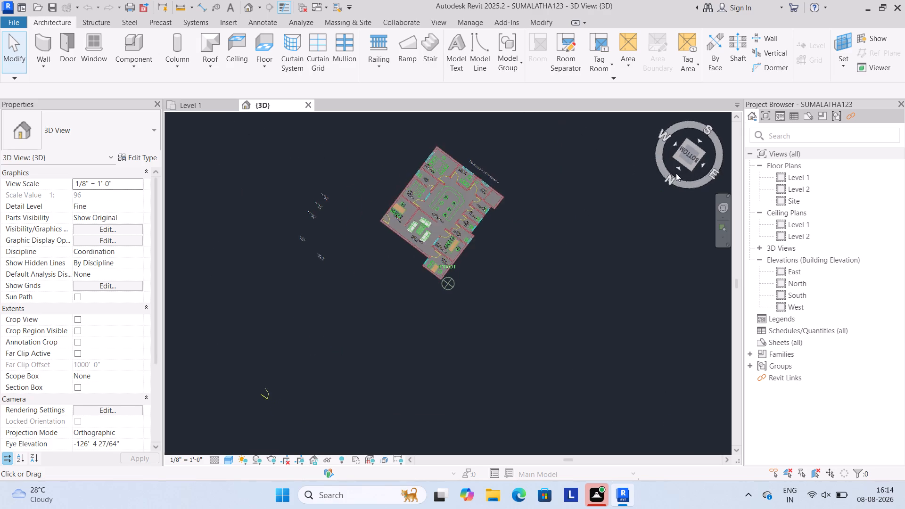
{"action": "left_click_drag", "start_coordinate": [676, 173], "coordinate": [590, 274]}
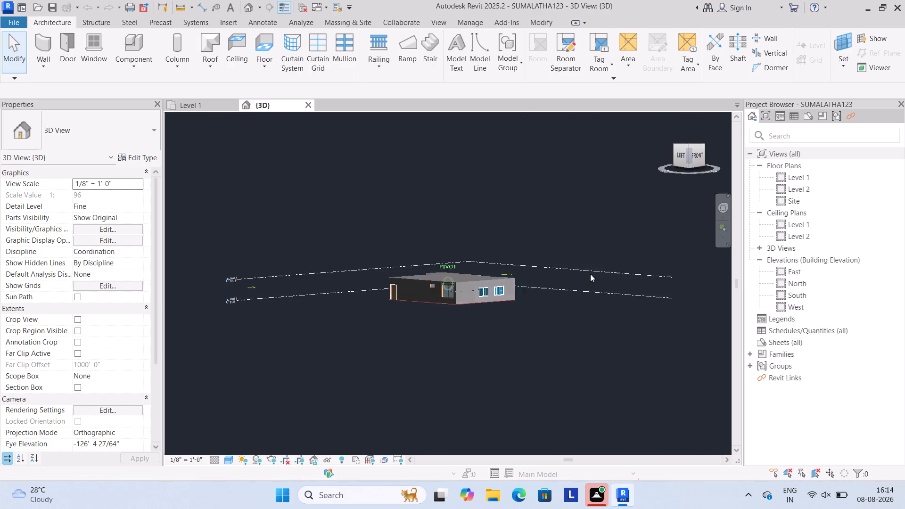
{"action": "left_click_drag", "start_coordinate": [590, 274], "coordinate": [635, 153]}
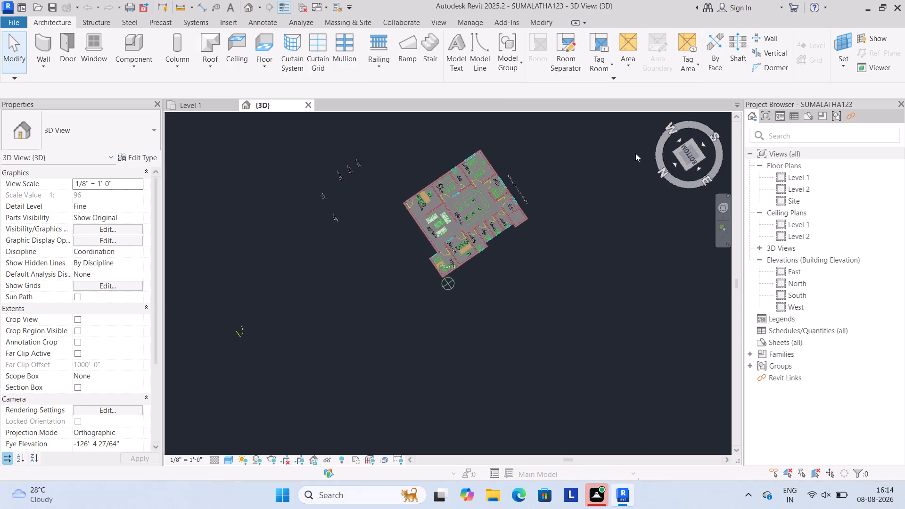
{"action": "left_click_drag", "start_coordinate": [635, 153], "coordinate": [581, 147]}
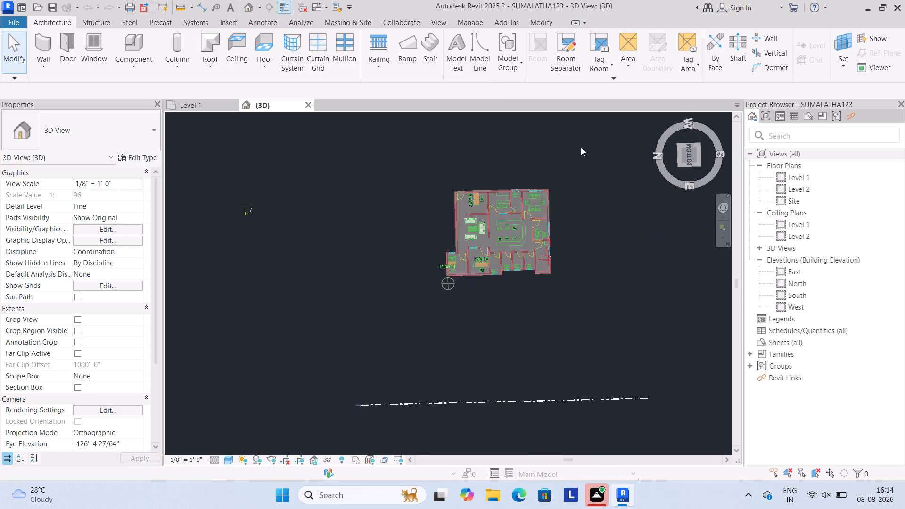
{"action": "left_click_drag", "start_coordinate": [581, 147], "coordinate": [520, 149]}
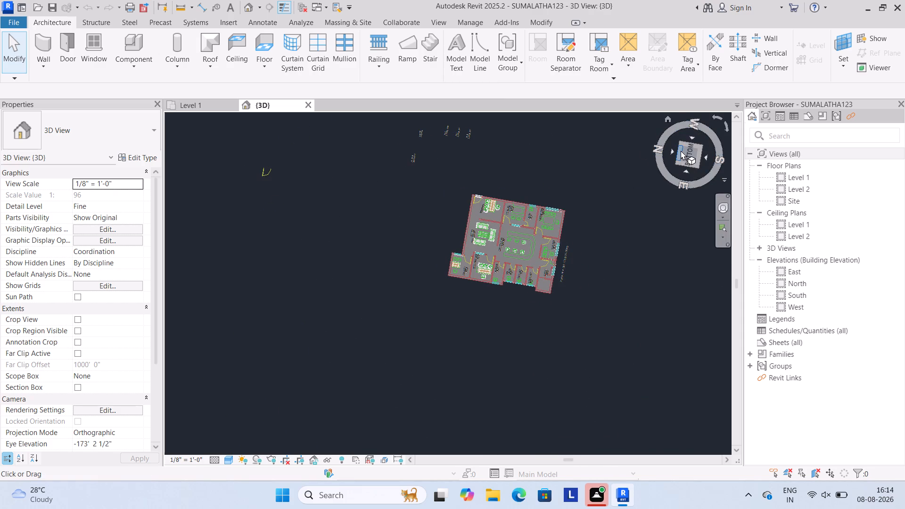
{"action": "left_click_drag", "start_coordinate": [681, 150], "coordinate": [614, 276]}
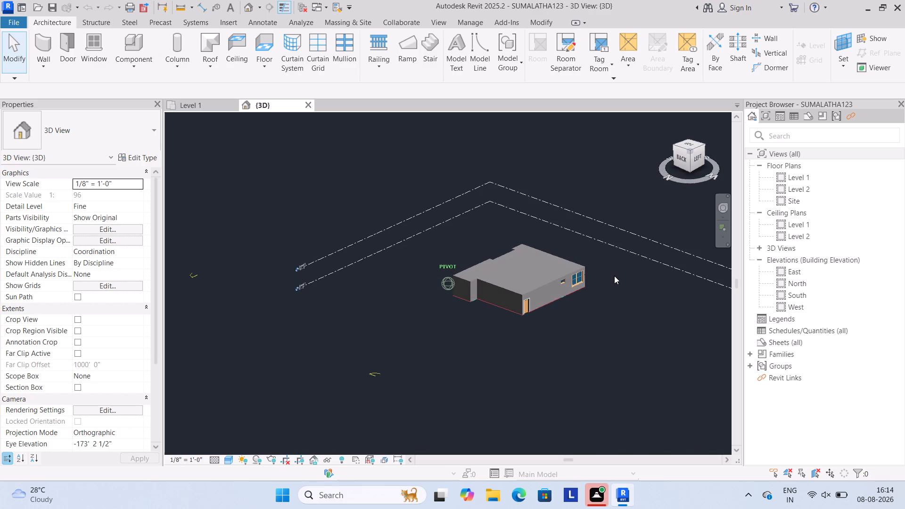
{"action": "left_click_drag", "start_coordinate": [614, 276], "coordinate": [615, 276]}
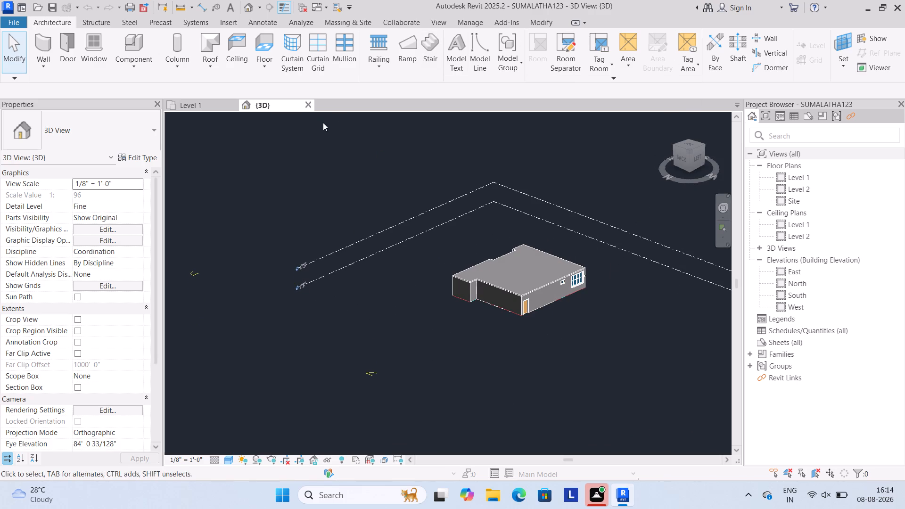
Open the Level 1 floor plan at the office layout.
{"action": "left_click", "coordinate": [211, 102]}
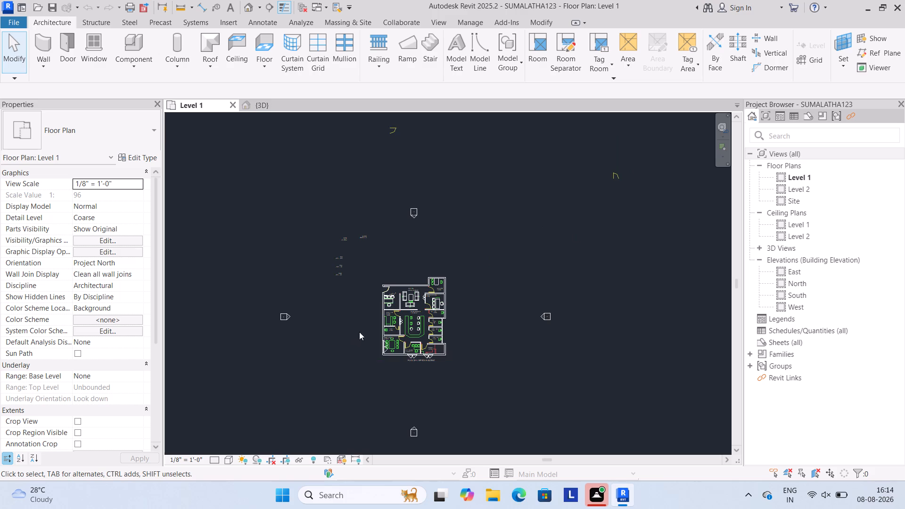
{"action": "scroll", "coordinate": [391, 329], "scroll_direction": "up", "scroll_amount": 8}
{"action": "scroll", "coordinate": [432, 347], "scroll_direction": "up", "scroll_amount": 2}
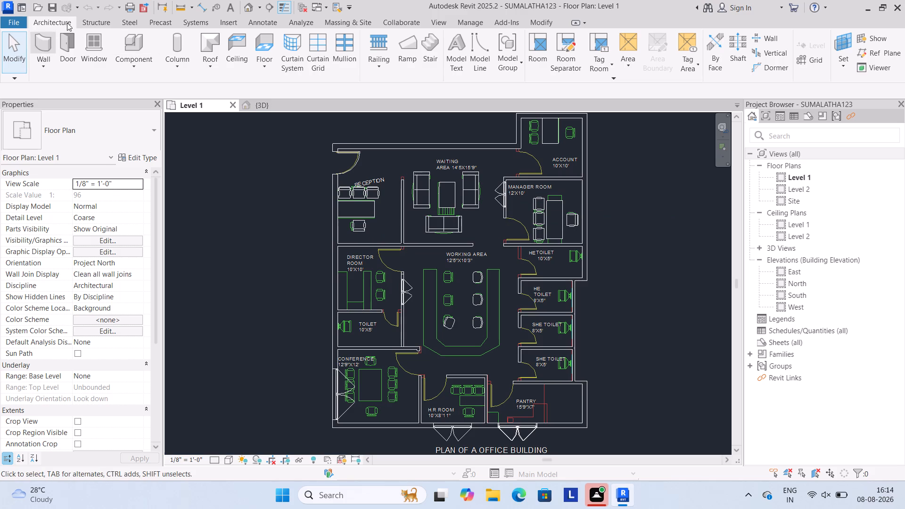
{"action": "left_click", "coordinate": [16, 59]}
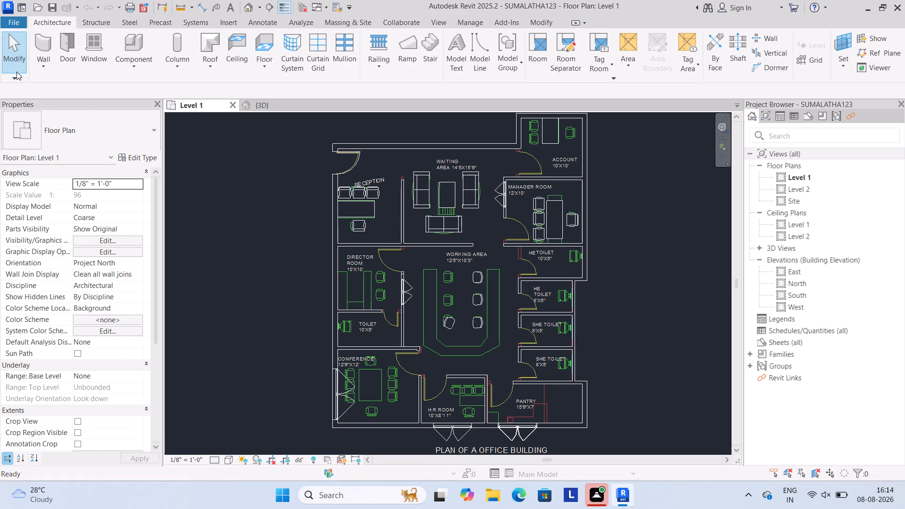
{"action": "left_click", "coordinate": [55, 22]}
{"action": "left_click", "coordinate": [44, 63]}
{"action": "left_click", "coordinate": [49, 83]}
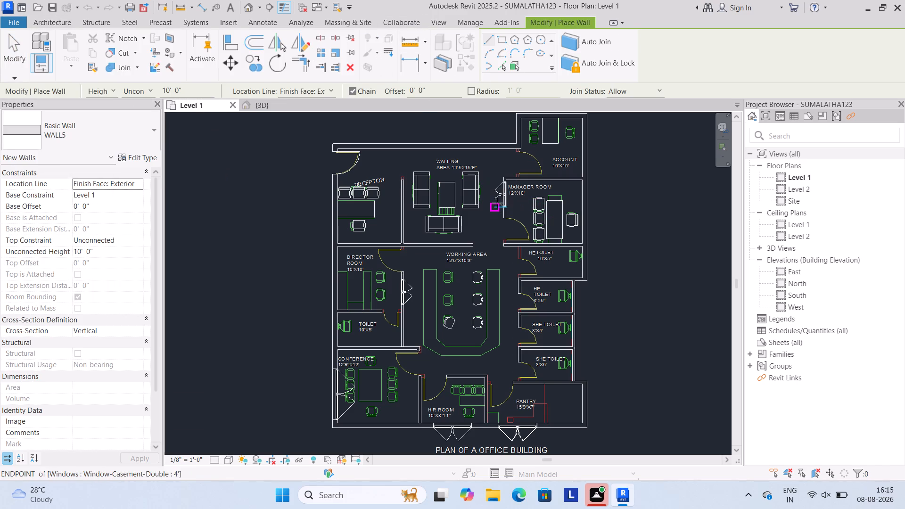
Copy the manager room's uppermost task chair twice: about 12'-10" across into the waiting area, and from there down into the working area.
{"action": "left_click", "coordinate": [250, 63]}
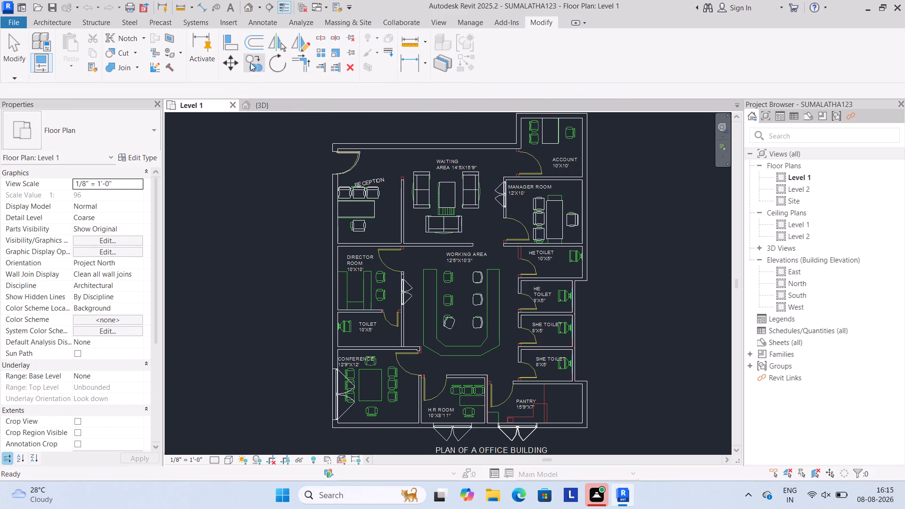
{"action": "scroll", "coordinate": [531, 214], "scroll_direction": "up", "scroll_amount": 2}
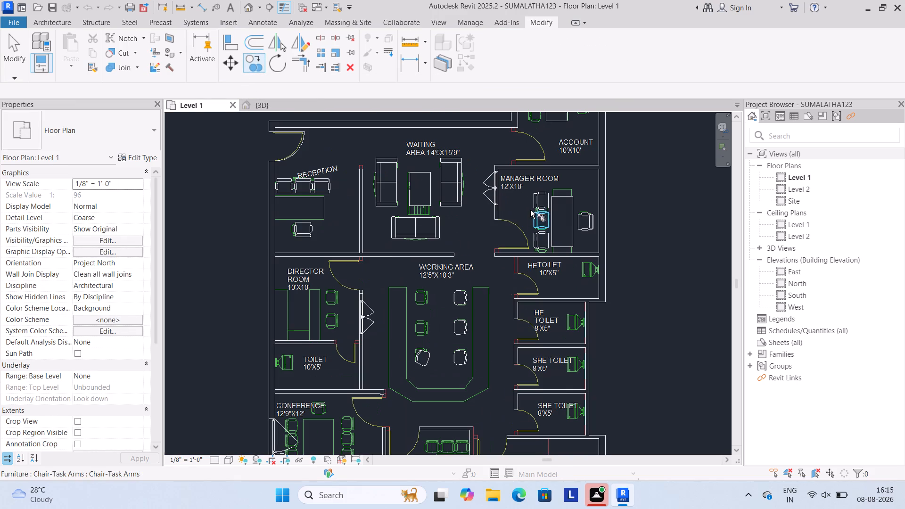
{"action": "left_click", "coordinate": [530, 198]}
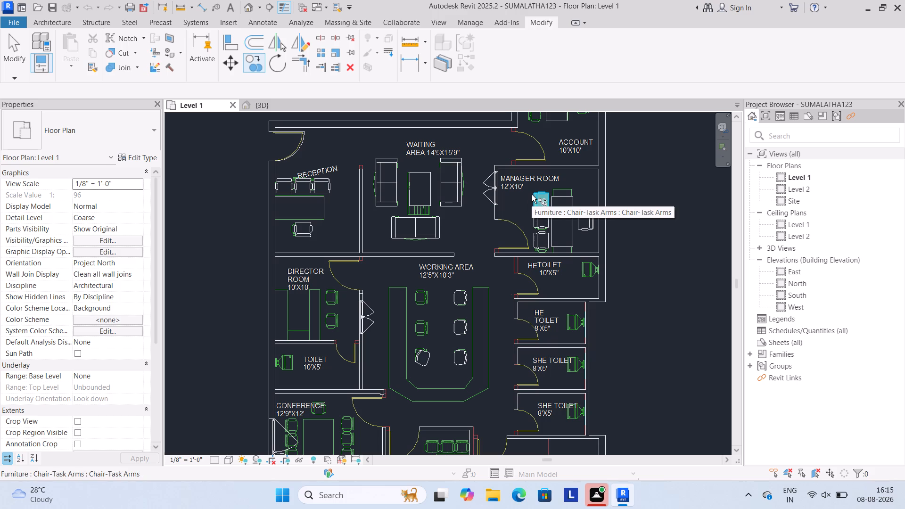
{"action": "key", "text": "space"}
{"action": "key", "text": "space"}
{"action": "key", "text": "space"}
{"action": "key", "text": "space"}
{"action": "key", "text": "space"}
{"action": "key", "text": "space"}
{"action": "key", "text": "space"}
{"action": "key", "text": "space"}
{"action": "key", "text": "space"}
{"action": "key", "text": "space"}
{"action": "key", "text": "space"}
{"action": "key", "text": "space"}
{"action": "key", "text": "space"}
{"action": "key", "text": "space"}
{"action": "key", "text": "space"}
{"action": "key", "text": "space"}
{"action": "key", "text": "space"}
{"action": "key", "text": "space"}
{"action": "key", "text": "space"}
{"action": "key", "text": "space"}
{"action": "left_click_drag", "start_coordinate": [528, 197], "coordinate": [437, 295]}
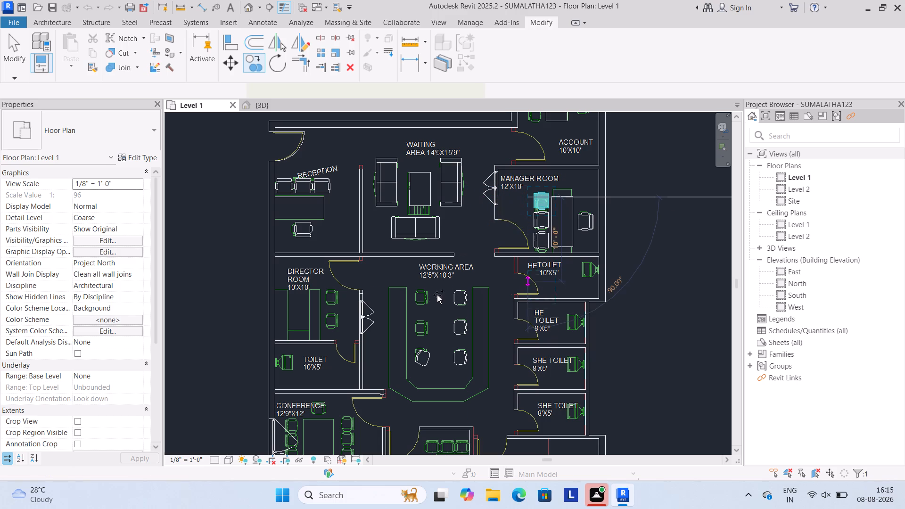
{"action": "left_click_drag", "start_coordinate": [437, 295], "coordinate": [409, 328]}
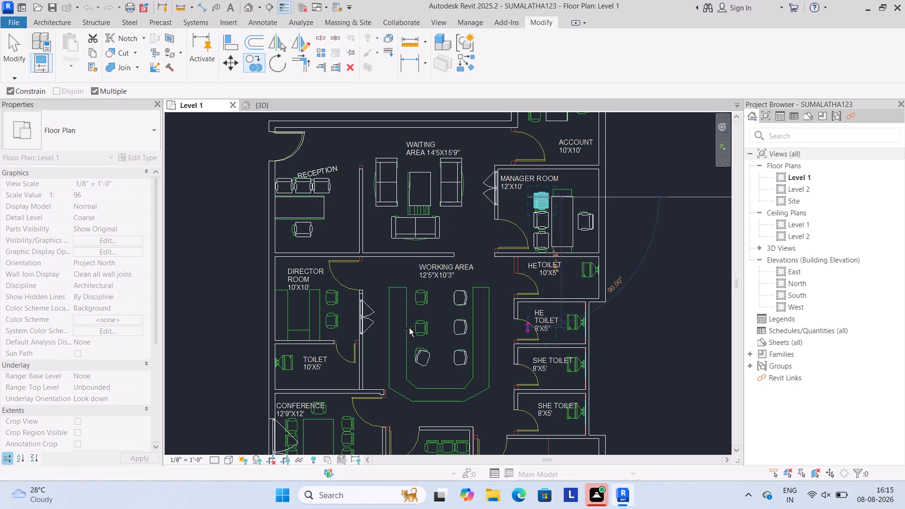
{"action": "left_click_drag", "start_coordinate": [409, 328], "coordinate": [358, 363]}
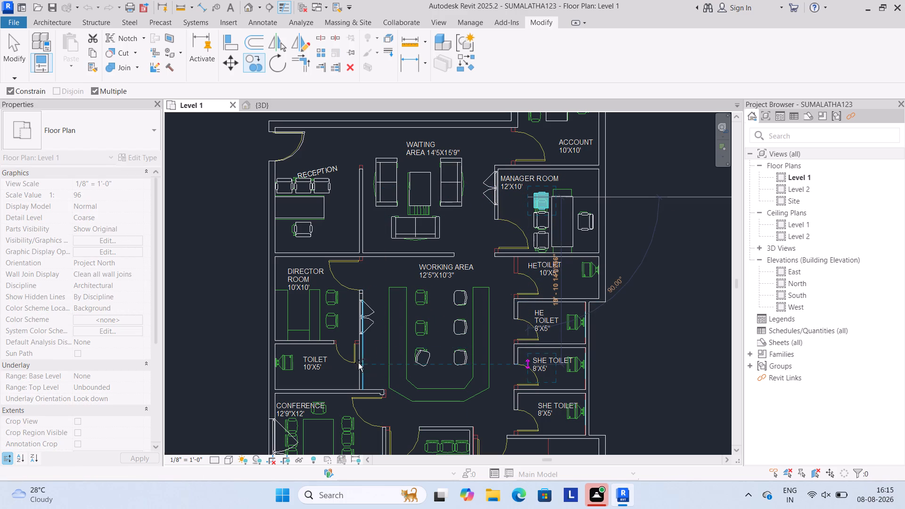
{"action": "left_click_drag", "start_coordinate": [358, 363], "coordinate": [412, 299]}
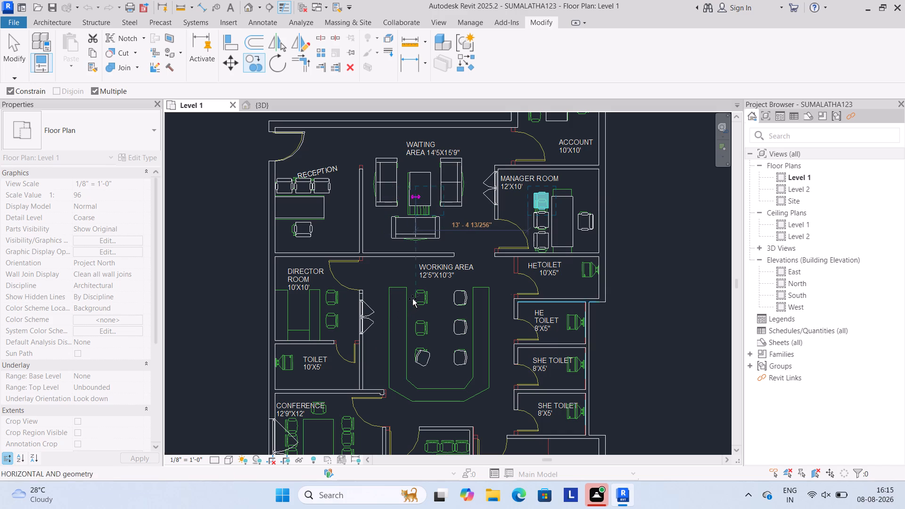
{"action": "left_click_drag", "start_coordinate": [412, 299], "coordinate": [417, 299]}
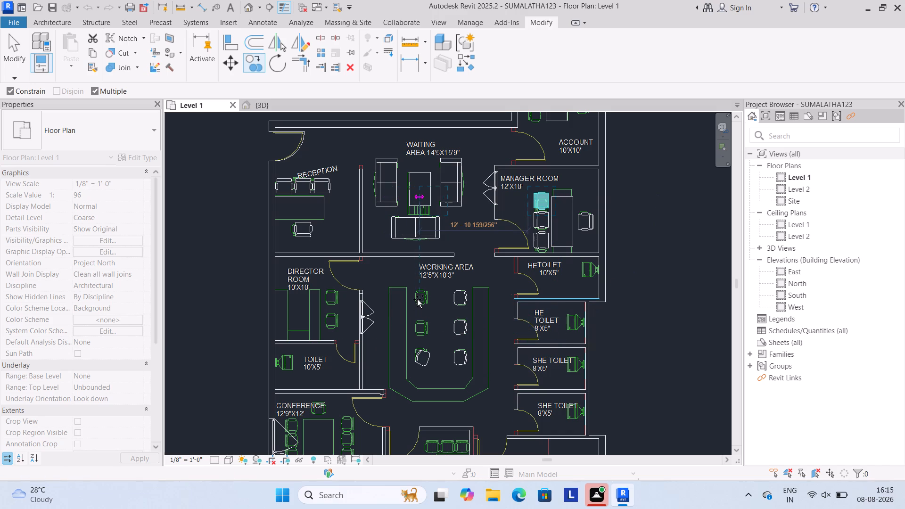
{"action": "left_click_drag", "start_coordinate": [417, 299], "coordinate": [419, 299]}
{"action": "left_click_drag", "start_coordinate": [420, 299], "coordinate": [413, 323]}
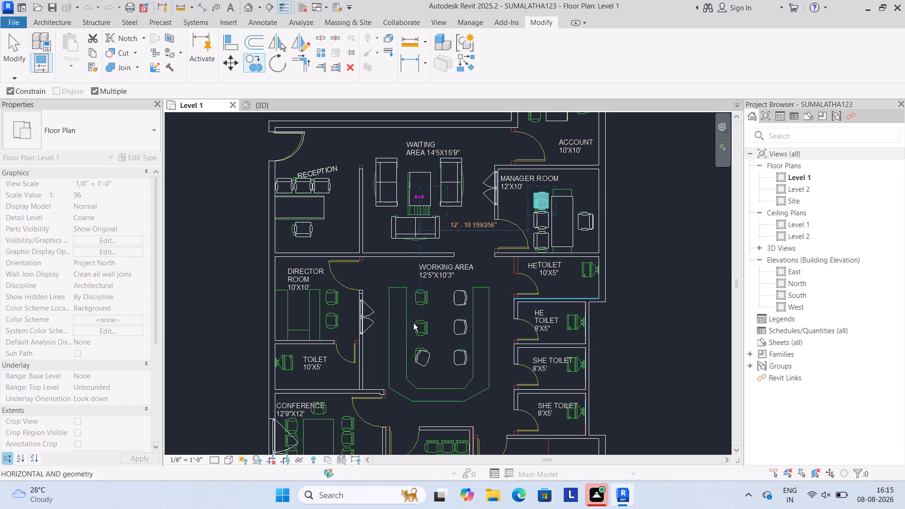
{"action": "left_click_drag", "start_coordinate": [413, 323], "coordinate": [420, 314]}
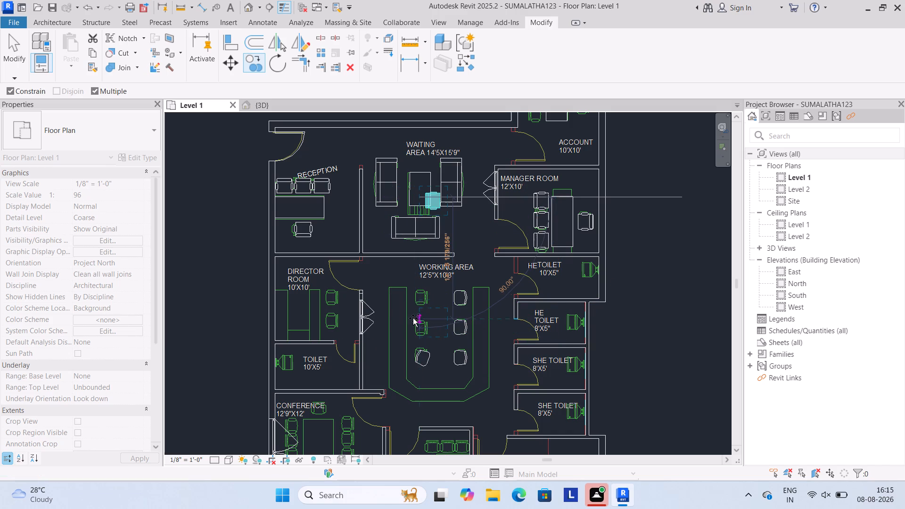
{"action": "left_click", "coordinate": [416, 328]}
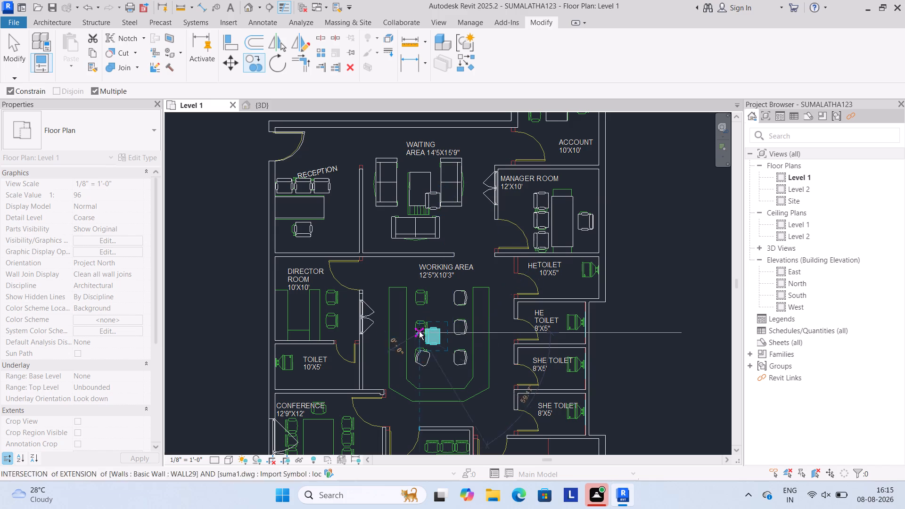
{"action": "key", "text": "Escape"}
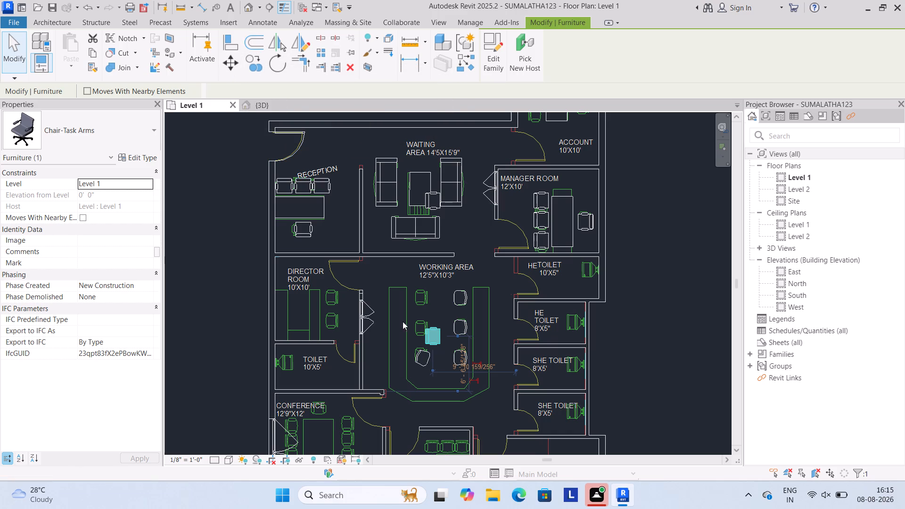
Move the working area's chair copy about 2' horizontally towards the director room side of the U-shaped desk.
{"action": "left_click", "coordinate": [436, 337]}
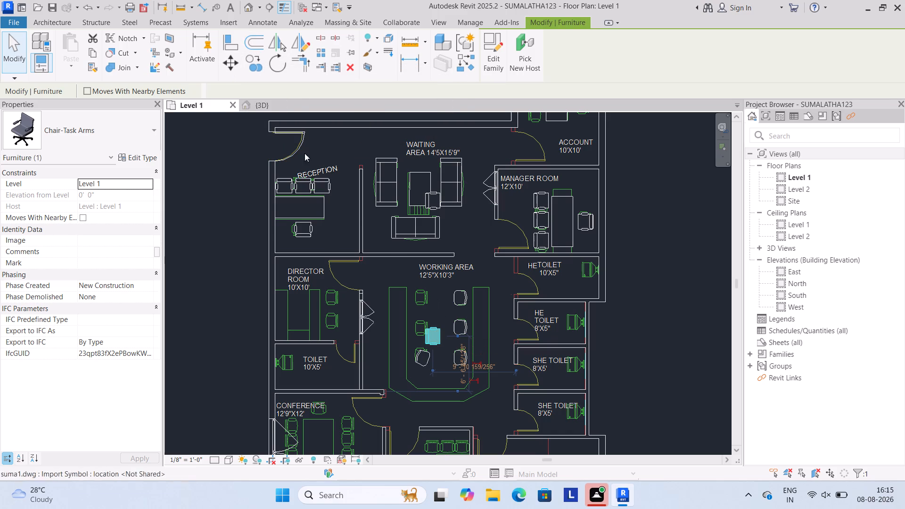
{"action": "left_click", "coordinate": [231, 67]}
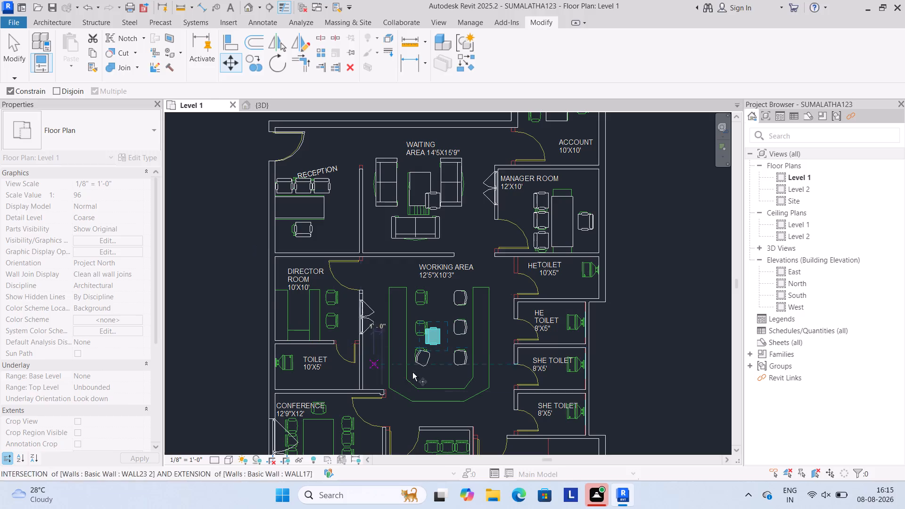
{"action": "left_click_drag", "start_coordinate": [437, 331], "coordinate": [410, 320]}
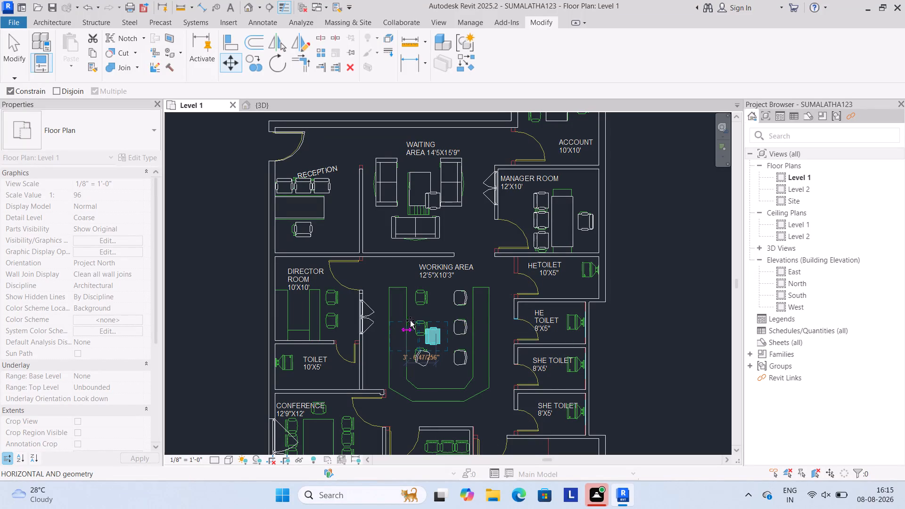
{"action": "left_click_drag", "start_coordinate": [410, 320], "coordinate": [420, 326]}
{"action": "left_click", "coordinate": [420, 325]}
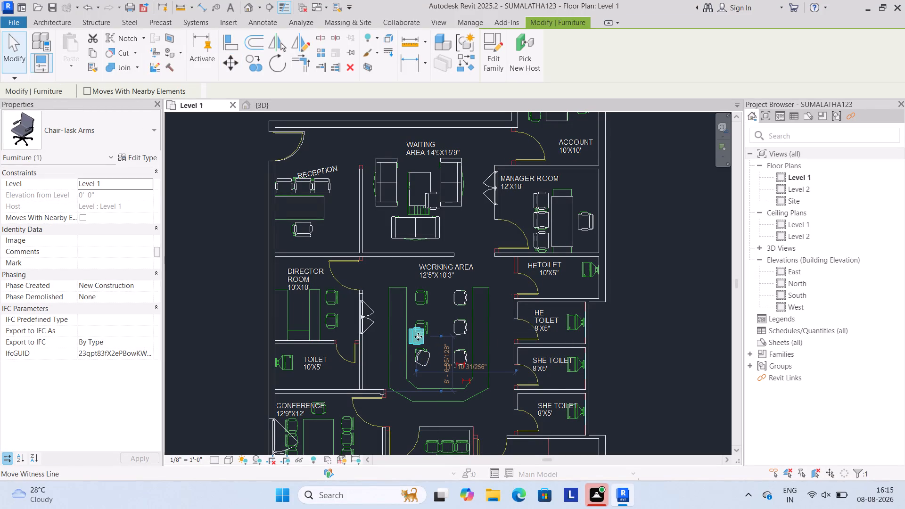
{"action": "left_click_drag", "start_coordinate": [418, 337], "coordinate": [423, 327]}
{"action": "left_click_drag", "start_coordinate": [419, 341], "coordinate": [418, 337]}
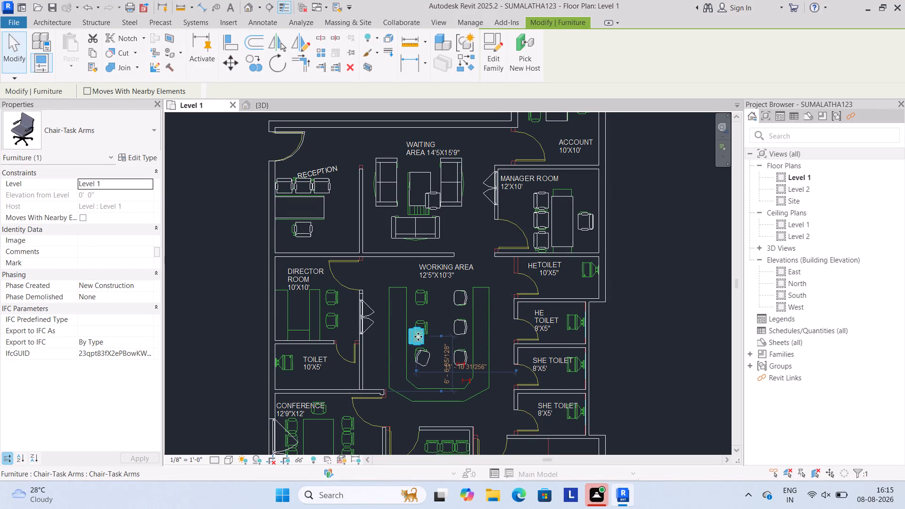
{"action": "left_click_drag", "start_coordinate": [418, 337], "coordinate": [424, 327]}
{"action": "left_click", "coordinate": [424, 327]}
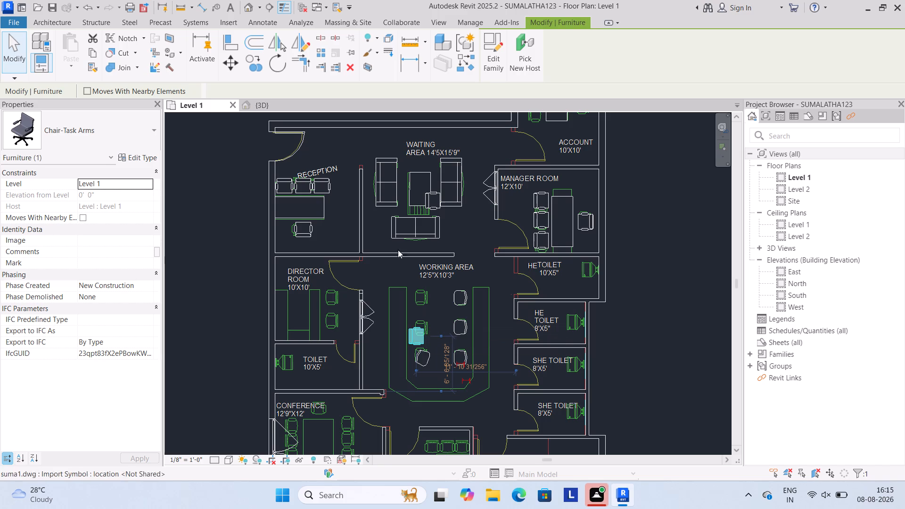
{"action": "left_click", "coordinate": [423, 341]}
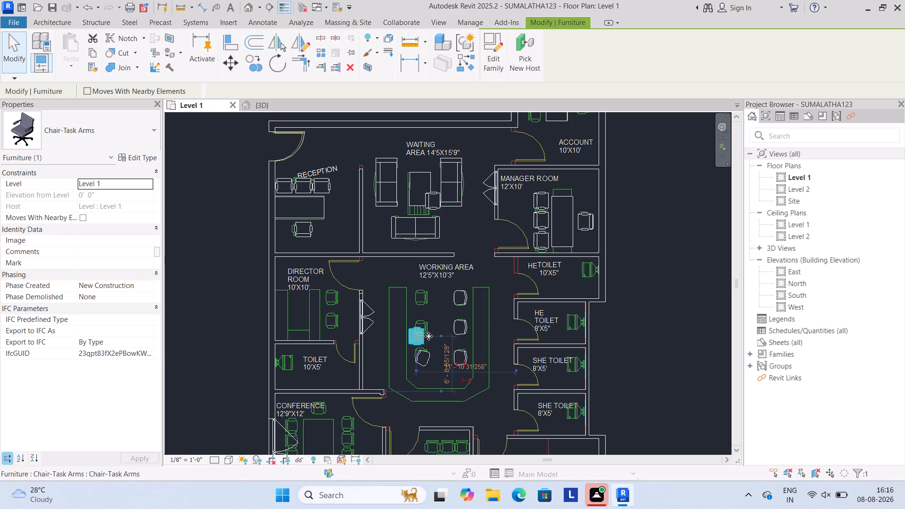
{"action": "key", "text": "Escape"}
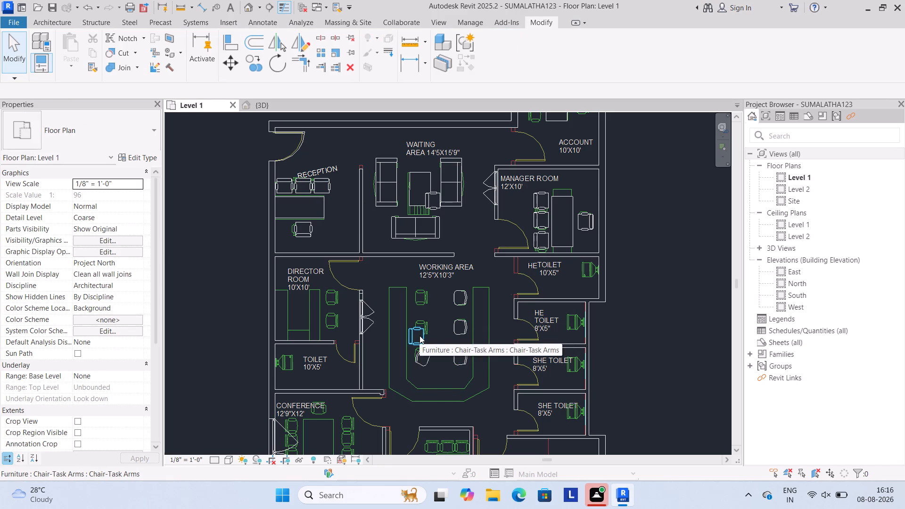
Move the working area's chair copy about 2' up the plan, between the upper two seats on the director room side.
{"action": "left_click", "coordinate": [420, 336]}
{"action": "left_click", "coordinate": [228, 61]}
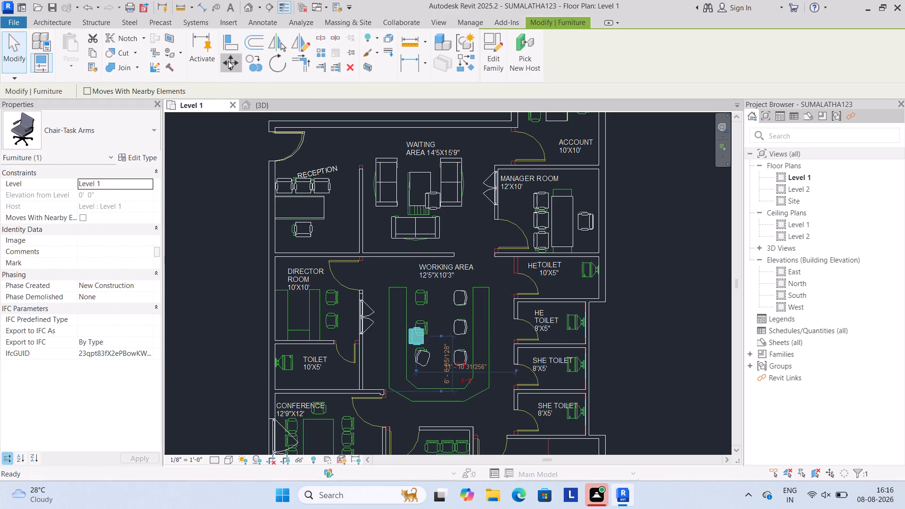
{"action": "left_click_drag", "start_coordinate": [419, 336], "coordinate": [425, 323]}
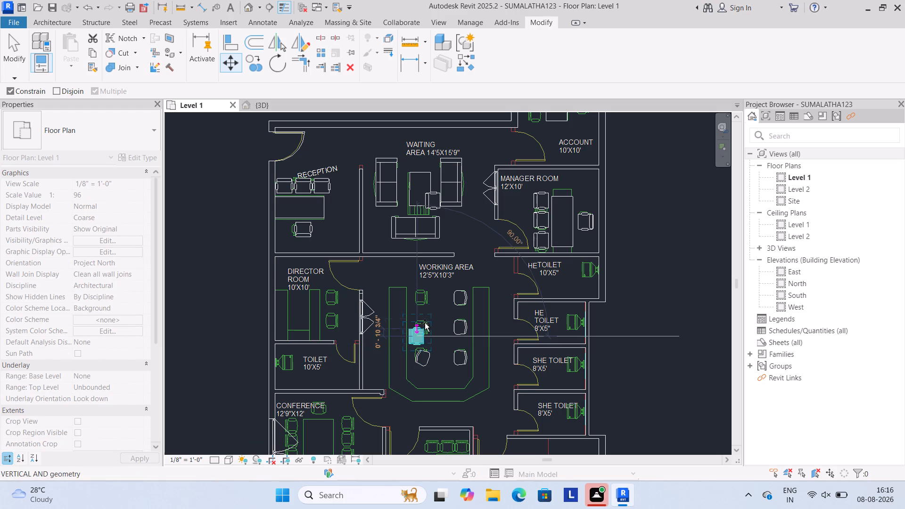
{"action": "left_click_drag", "start_coordinate": [425, 323], "coordinate": [425, 322]}
{"action": "left_click", "coordinate": [425, 322]}
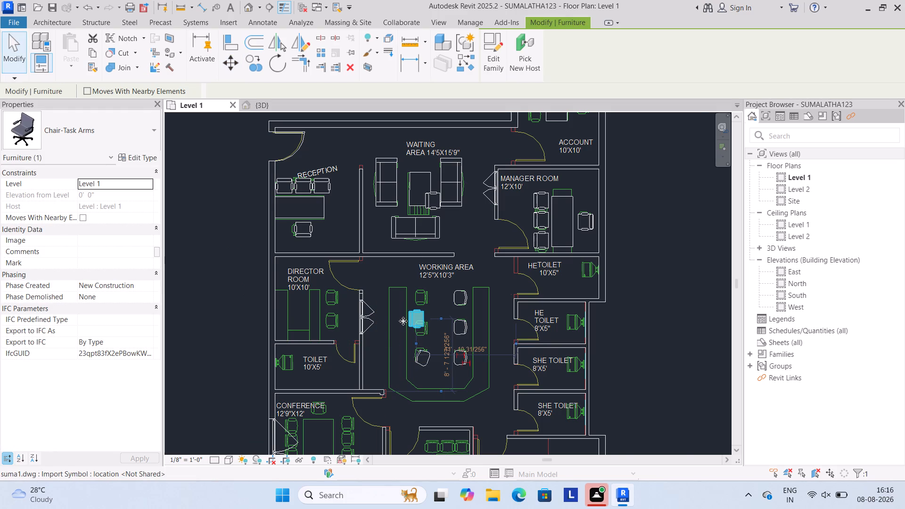
Move the imported suma1.dwg underlay slightly up the plan.
{"action": "scroll", "coordinate": [403, 321], "scroll_direction": "up", "scroll_amount": 3}
{"action": "left_click_drag", "start_coordinate": [422, 330], "coordinate": [429, 341]}
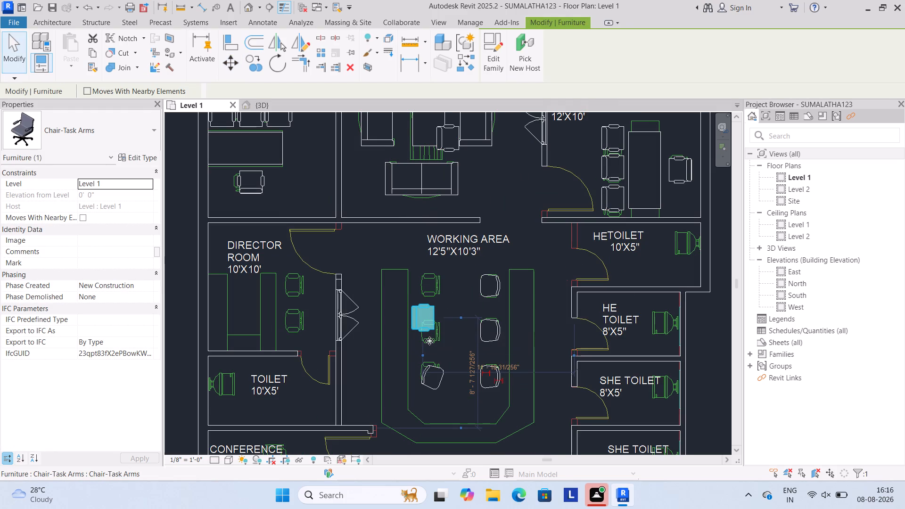
{"action": "left_click_drag", "start_coordinate": [429, 341], "coordinate": [430, 342]}
{"action": "left_click", "coordinate": [430, 342]}
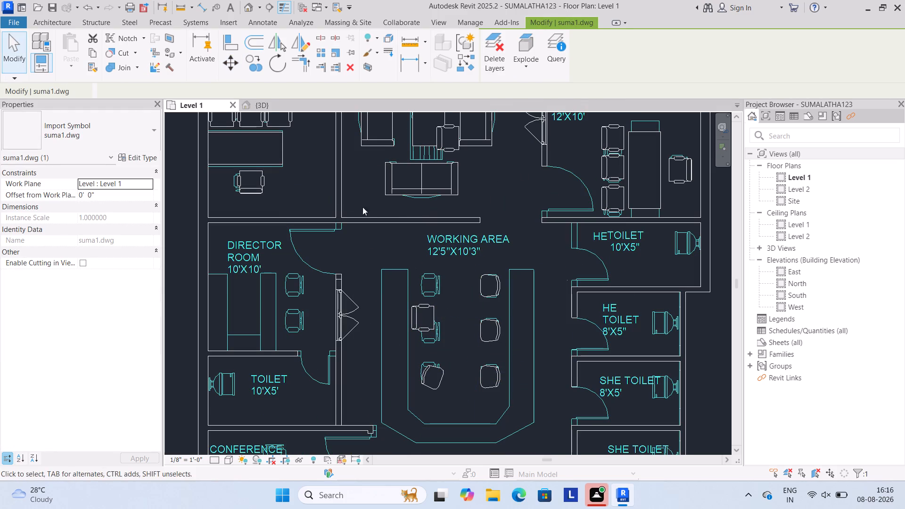
{"action": "left_click", "coordinate": [232, 61]}
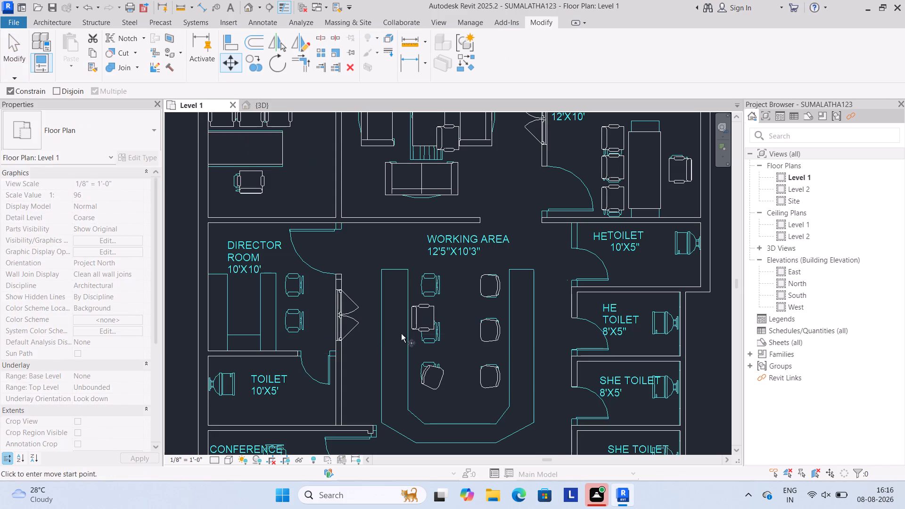
{"action": "left_click_drag", "start_coordinate": [423, 328], "coordinate": [432, 344]}
{"action": "left_click", "coordinate": [433, 345]}
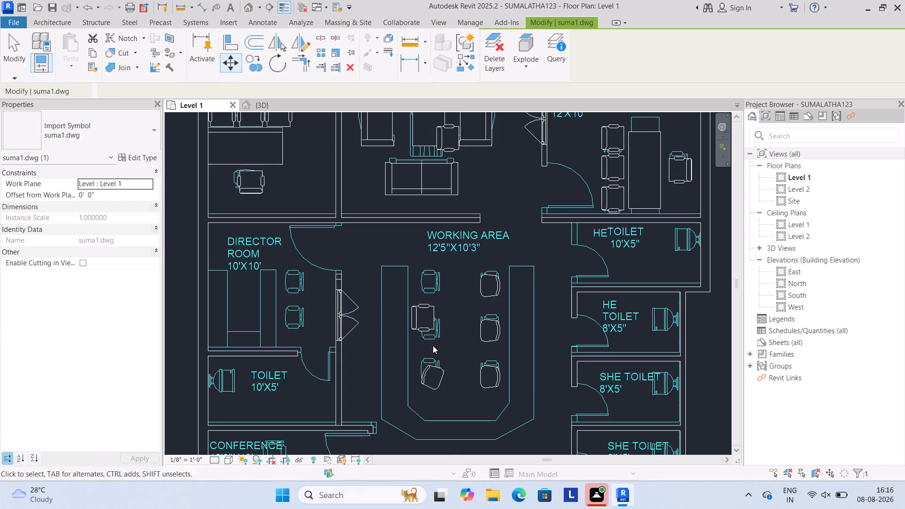
Move the imported suma1.dwg underlay about 11 inches down the plan.
{"action": "left_click_drag", "start_coordinate": [424, 328], "coordinate": [427, 338]}
{"action": "left_click", "coordinate": [427, 338]}
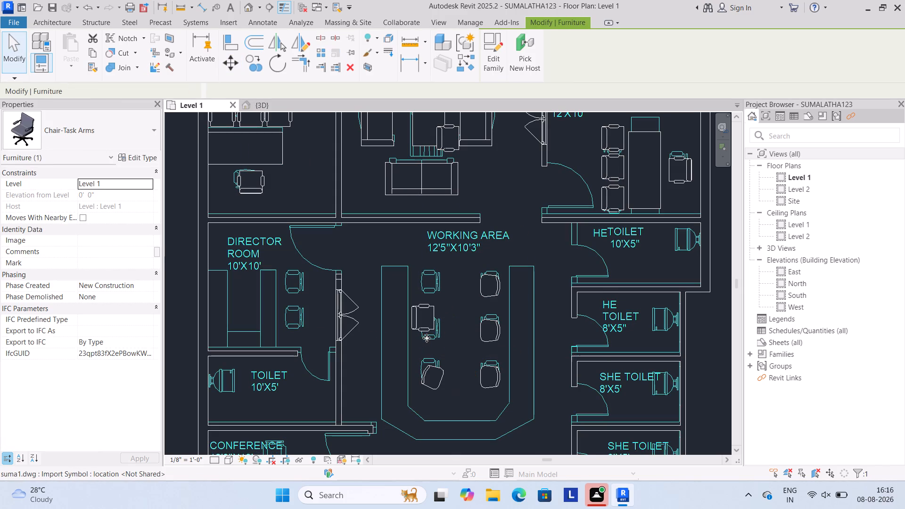
{"action": "left_click", "coordinate": [233, 61]}
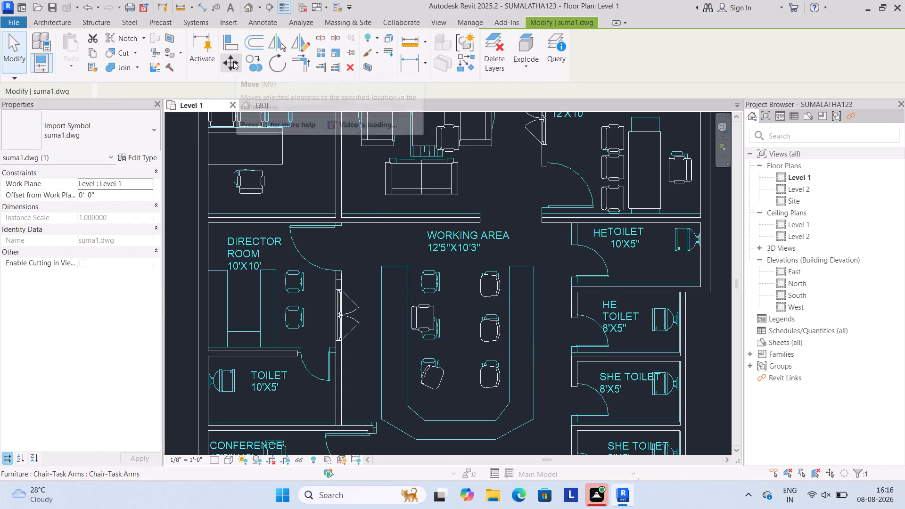
{"action": "left_click", "coordinate": [424, 327]}
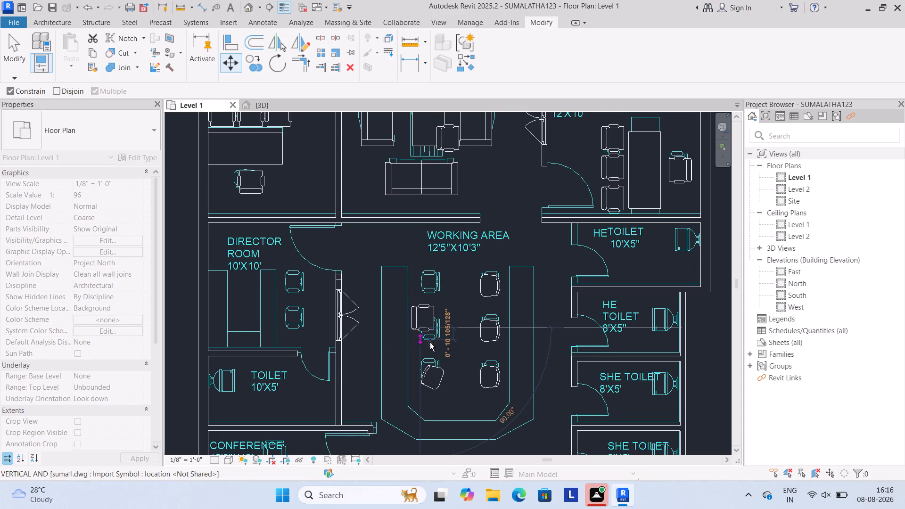
{"action": "left_click", "coordinate": [430, 343]}
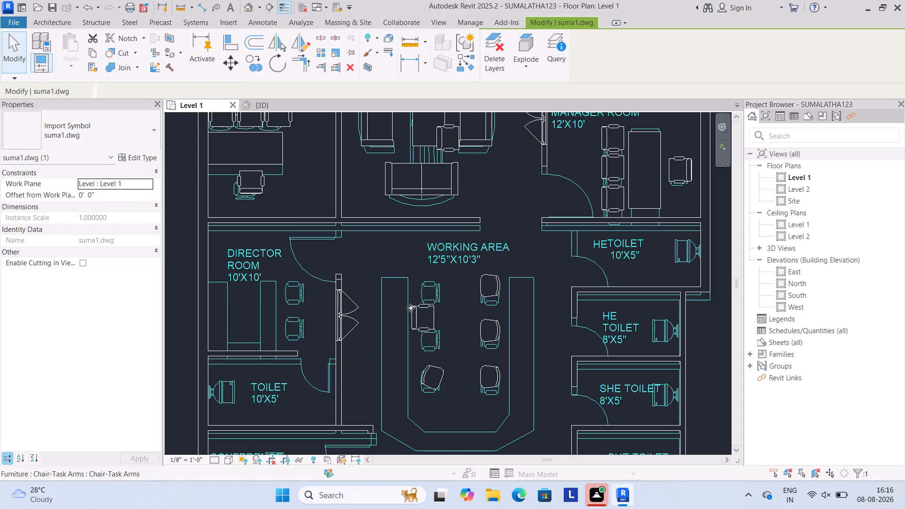
Move the working area's misplaced chair copy up the plan onto the uppermost seat on the director room side of the U-shaped desk.
{"action": "left_click", "coordinate": [418, 304]}
{"action": "left_click", "coordinate": [425, 294]}
{"action": "key", "text": "space"}
{"action": "key", "text": "space"}
{"action": "key", "text": "space"}
{"action": "key", "text": "space"}
{"action": "key", "text": "space"}
{"action": "key", "text": "space"}
{"action": "key", "text": "space"}
{"action": "key", "text": "space"}
{"action": "key", "text": "space"}
{"action": "key", "text": "space"}
{"action": "key", "text": "space"}
{"action": "key", "text": "space"}
{"action": "key", "text": "space"}
{"action": "key", "text": "space"}
{"action": "key", "text": "space"}
{"action": "key", "text": "space"}
{"action": "key", "text": "space"}
{"action": "key", "text": "space"}
{"action": "key", "text": "space"}
{"action": "key", "text": "space"}
{"action": "left_click_drag", "start_coordinate": [417, 320], "coordinate": [418, 314]}
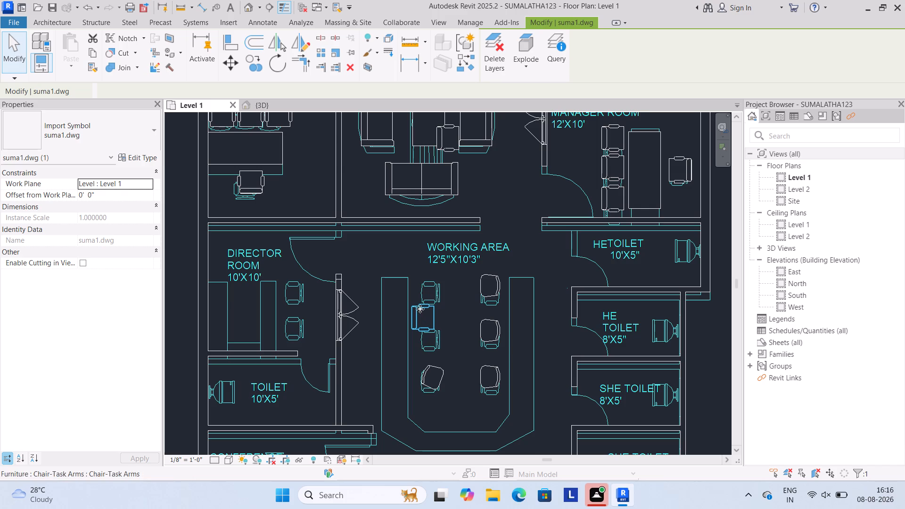
{"action": "left_click_drag", "start_coordinate": [427, 308], "coordinate": [430, 293]}
{"action": "left_click", "coordinate": [430, 293]}
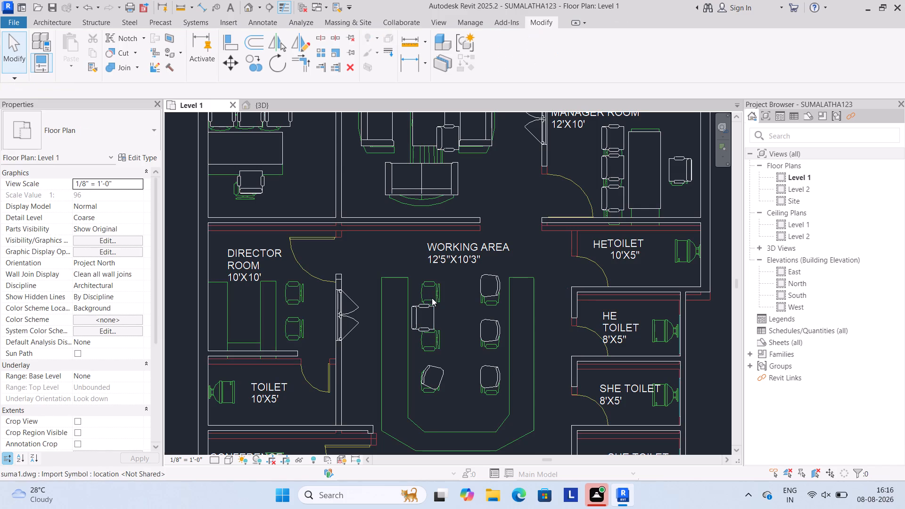
{"action": "left_click_drag", "start_coordinate": [422, 326], "coordinate": [427, 302]}
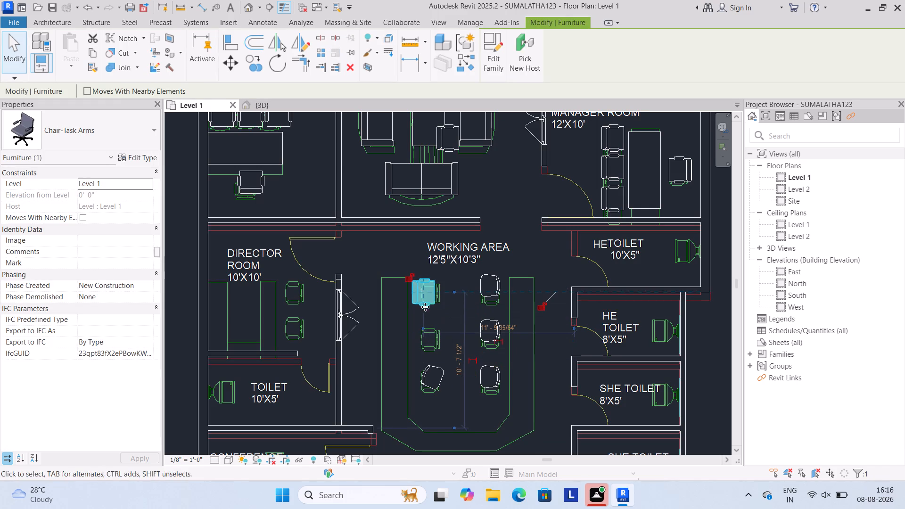
{"action": "left_click", "coordinate": [425, 297]}
Move the task chair from the waiting area onto the middle seat on the director room side of the working area's U-shaped desk.
{"action": "scroll", "coordinate": [444, 330], "scroll_direction": "down", "scroll_amount": 2}
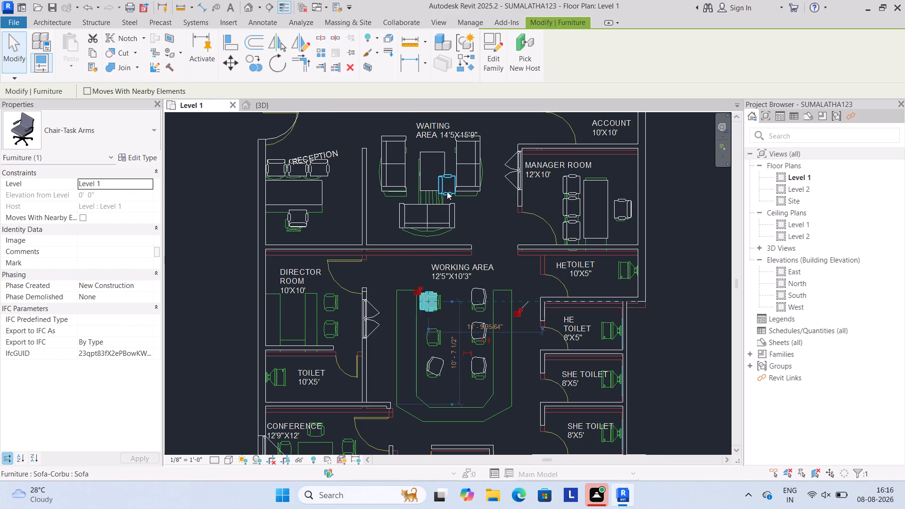
{"action": "left_click", "coordinate": [447, 191]}
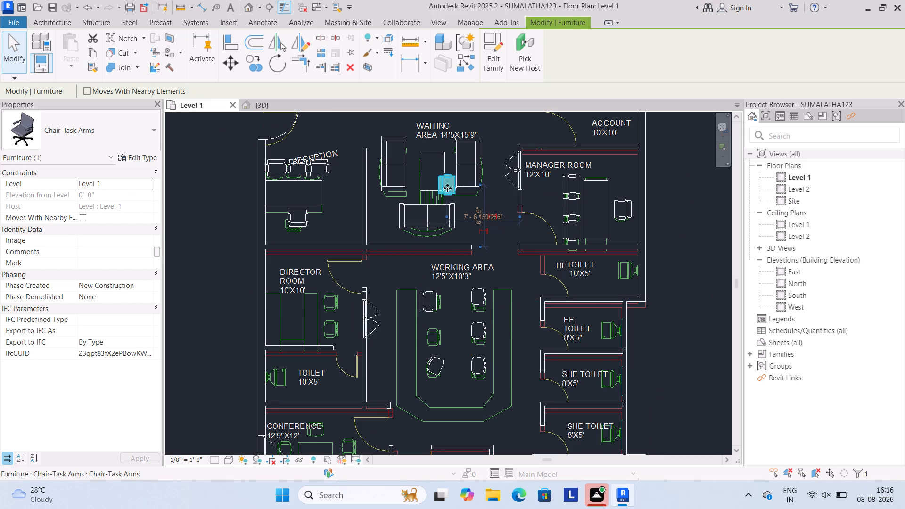
{"action": "left_click_drag", "start_coordinate": [448, 187], "coordinate": [430, 341]}
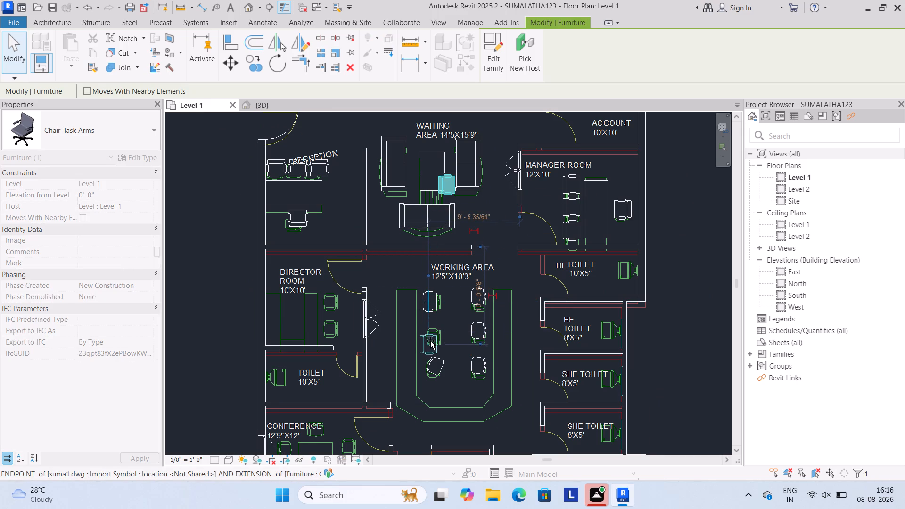
{"action": "left_click_drag", "start_coordinate": [430, 341], "coordinate": [432, 339]}
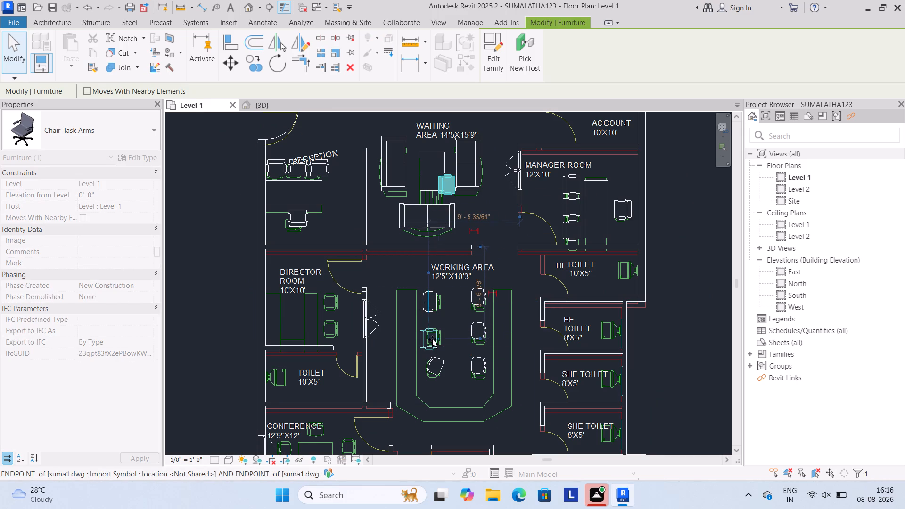
{"action": "left_click_drag", "start_coordinate": [432, 339], "coordinate": [434, 340]}
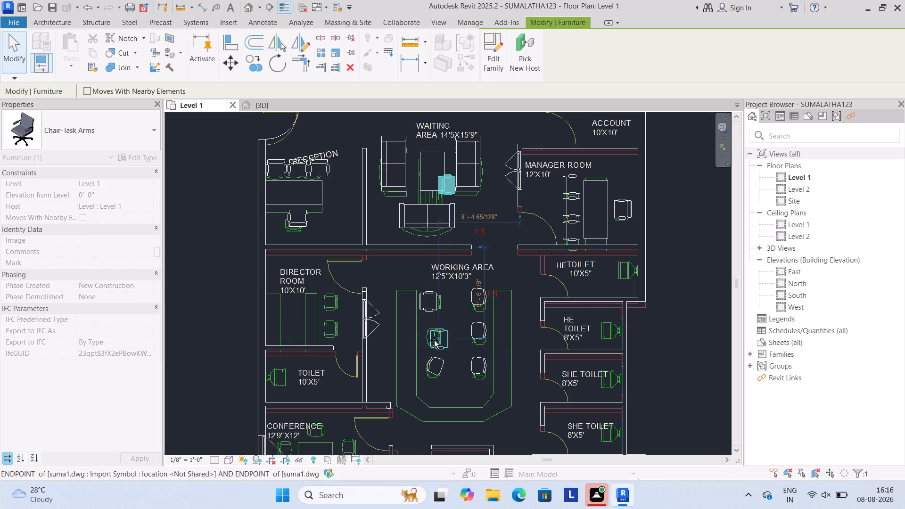
{"action": "left_click_drag", "start_coordinate": [434, 340], "coordinate": [435, 340]}
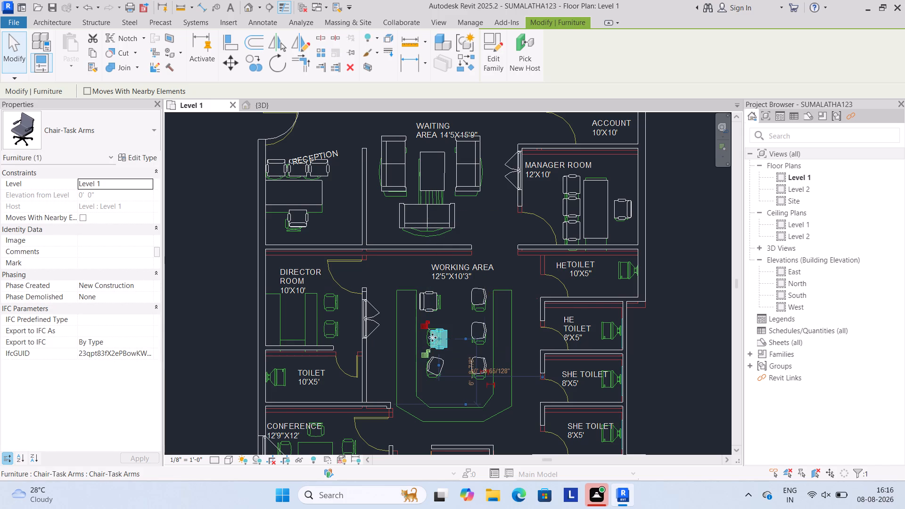
{"action": "scroll", "coordinate": [420, 320], "scroll_direction": "down", "scroll_amount": 1}
{"action": "key", "text": "Escape"}
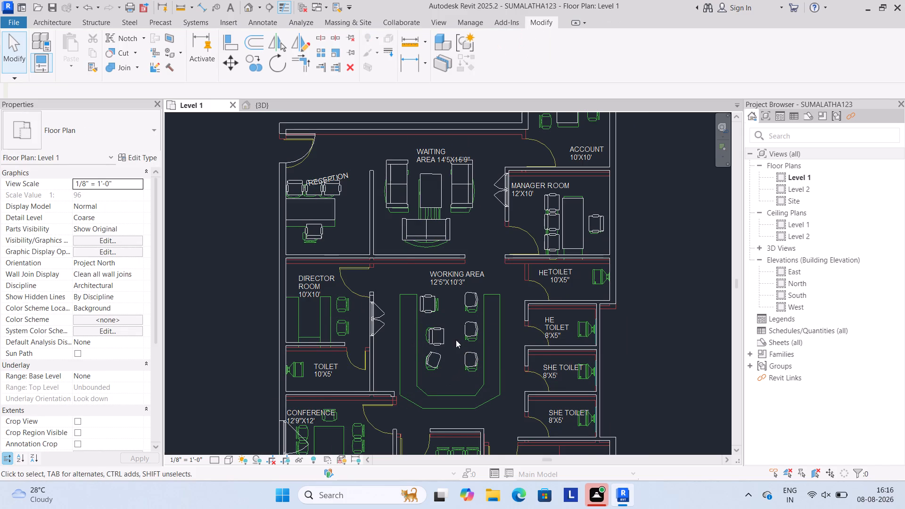
Turn the manager room's single desk chair a quarter turn in place.
{"action": "scroll", "coordinate": [444, 332], "scroll_direction": "down", "scroll_amount": 1}
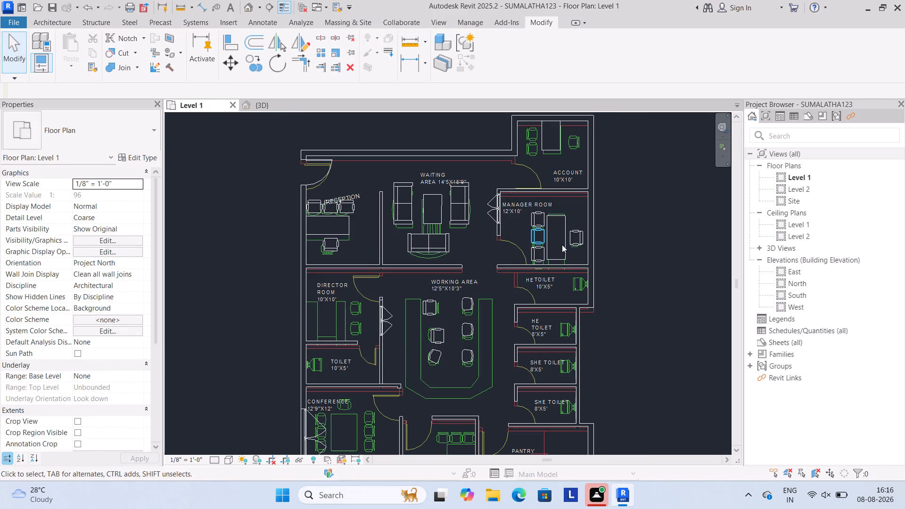
{"action": "left_click", "coordinate": [574, 240]}
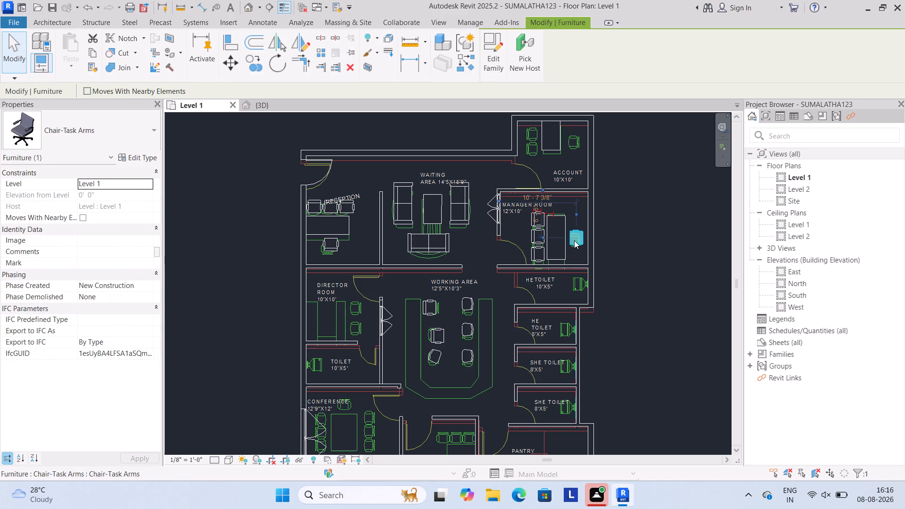
{"action": "key", "text": "space"}
{"action": "key", "text": "space"}
{"action": "key", "text": "space"}
{"action": "key", "text": "space"}
{"action": "key", "text": "space"}
{"action": "key", "text": "space"}
{"action": "key", "text": "space"}
{"action": "key", "text": "space"}
{"action": "key", "text": "space"}
{"action": "key", "text": "space"}
{"action": "key", "text": "space"}
{"action": "key", "text": "space"}
{"action": "key", "text": "space"}
{"action": "key", "text": "space"}
{"action": "key", "text": "space"}
{"action": "key", "text": "space"}
{"action": "key", "text": "space"}
{"action": "key", "text": "space"}
{"action": "key", "text": "space"}
{"action": "key", "text": "space"}
Move the manager room's turned chair into the director room, over the visitor seat nearer the entrance door.
{"action": "left_click_drag", "start_coordinate": [575, 240], "coordinate": [370, 320]}
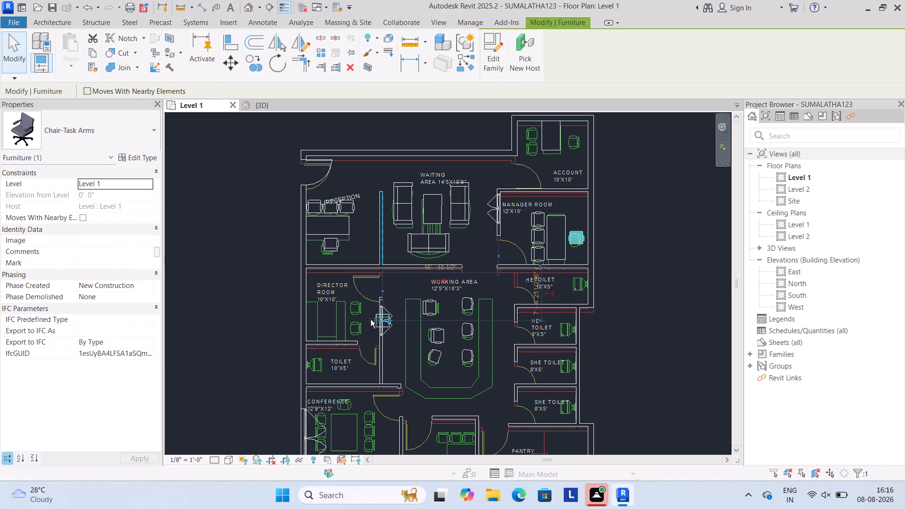
{"action": "left_click_drag", "start_coordinate": [370, 320], "coordinate": [352, 307]}
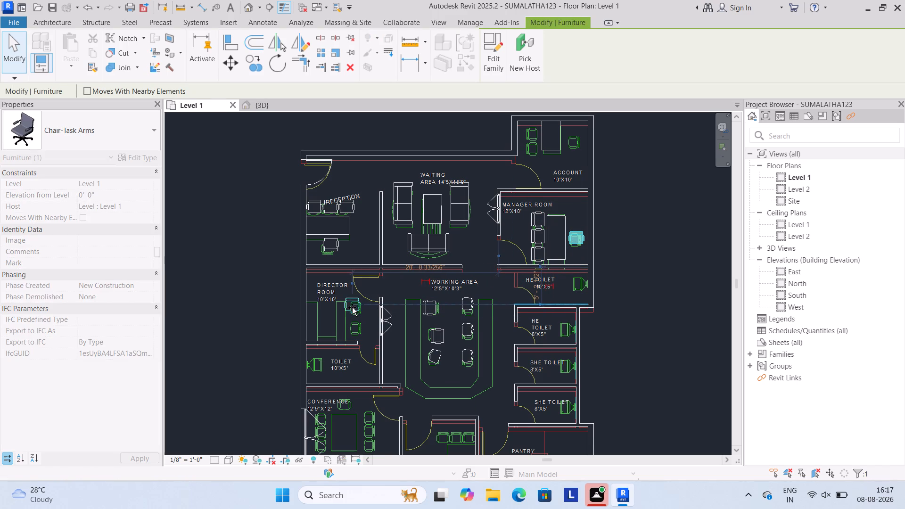
{"action": "left_click_drag", "start_coordinate": [352, 307], "coordinate": [356, 312]}
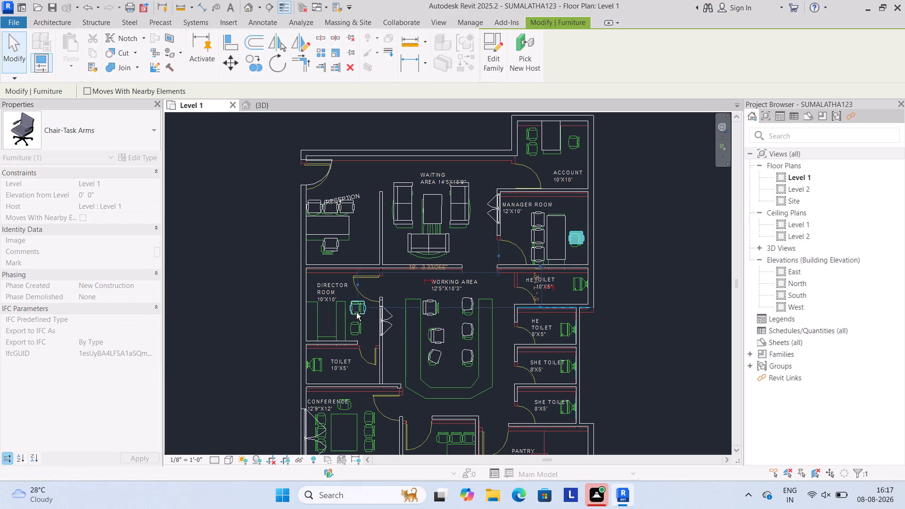
{"action": "left_click_drag", "start_coordinate": [356, 312], "coordinate": [358, 312]}
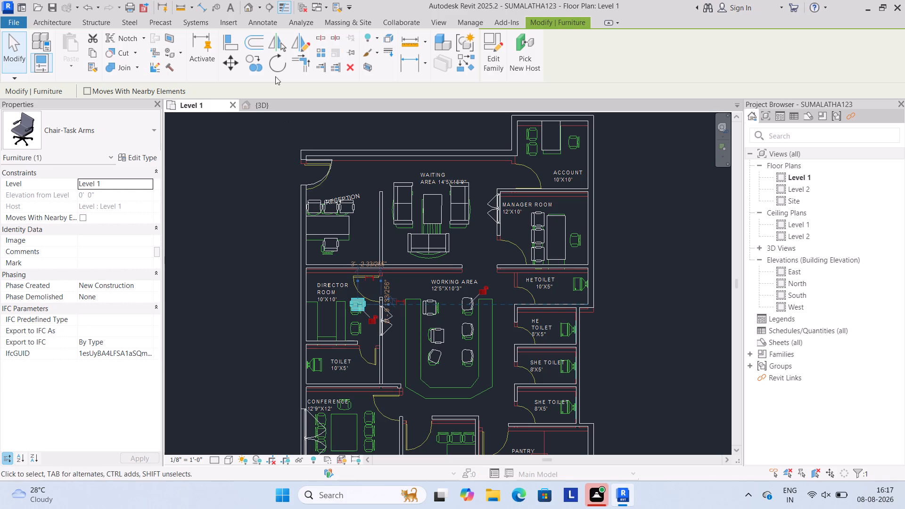
Rotate the director room's task chair roughly a quarter turn clockwise about its centre so its back faces the desk.
{"action": "left_click", "coordinate": [279, 73]}
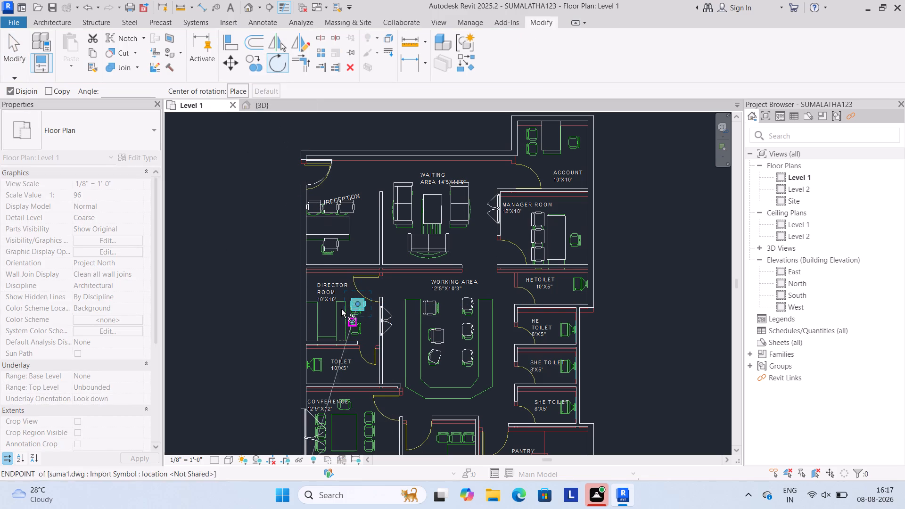
{"action": "left_click_drag", "start_coordinate": [354, 301], "coordinate": [364, 307]}
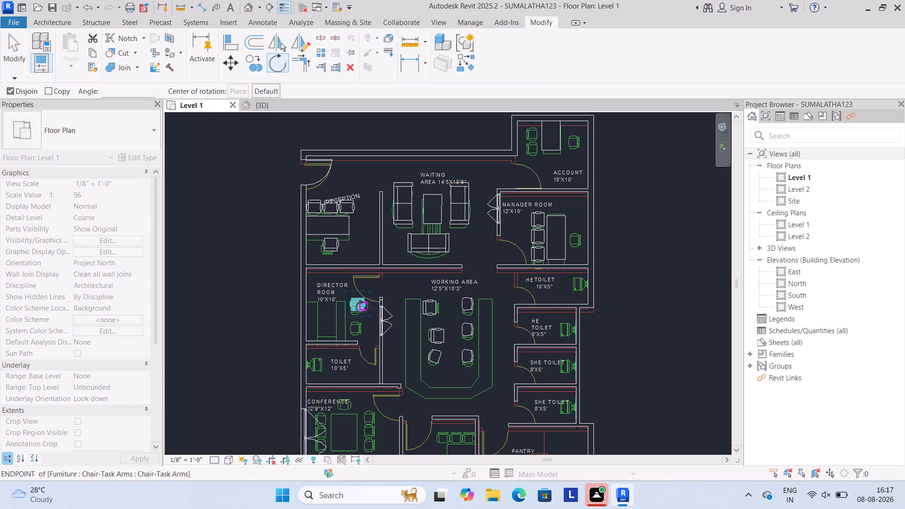
{"action": "key", "text": "space"}
{"action": "key", "text": "space"}
{"action": "key", "text": "space"}
{"action": "key", "text": "space"}
{"action": "key", "text": "space"}
{"action": "key", "text": "space"}
{"action": "key", "text": "space"}
{"action": "key", "text": "space"}
{"action": "key", "text": "space"}
{"action": "key", "text": "space"}
{"action": "key", "text": "space"}
{"action": "key", "text": "space"}
{"action": "key", "text": "space"}
{"action": "key", "text": "space"}
{"action": "key", "text": "space"}
{"action": "key", "text": "space"}
{"action": "key", "text": "space"}
{"action": "key", "text": "space"}
{"action": "key", "text": "space"}
{"action": "key", "text": "space"}
{"action": "left_click_drag", "start_coordinate": [361, 307], "coordinate": [366, 305]}
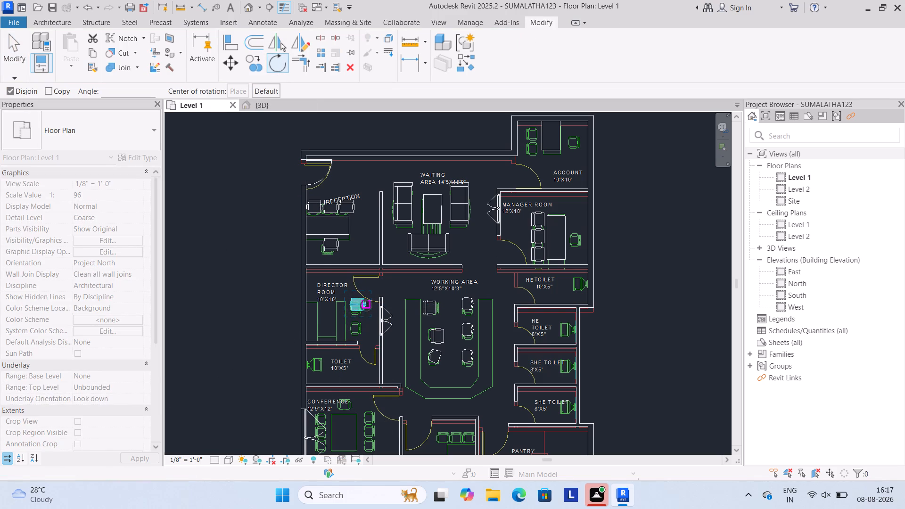
{"action": "left_click_drag", "start_coordinate": [366, 305], "coordinate": [359, 312]}
{"action": "scroll", "coordinate": [359, 310], "scroll_direction": "up", "scroll_amount": 9}
{"action": "left_click_drag", "start_coordinate": [357, 293], "coordinate": [342, 315]}
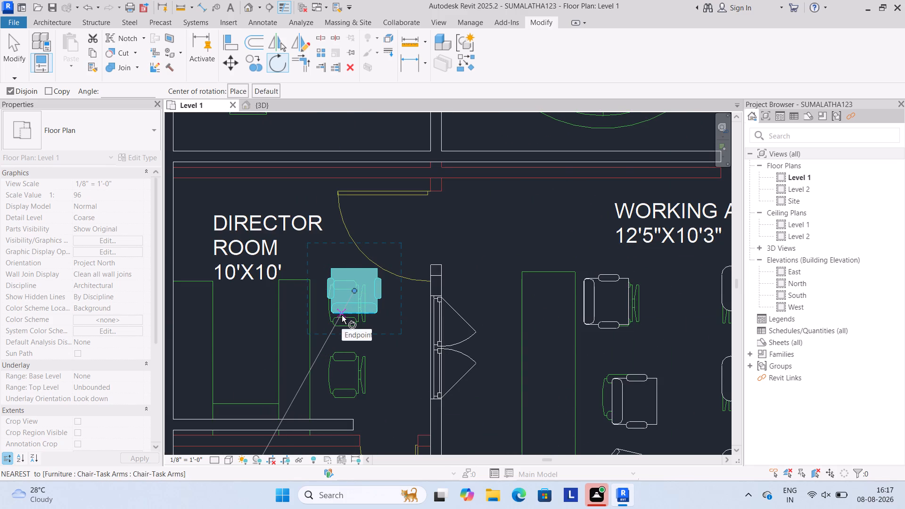
{"action": "left_click_drag", "start_coordinate": [342, 315], "coordinate": [341, 316]}
{"action": "left_click", "coordinate": [341, 316]}
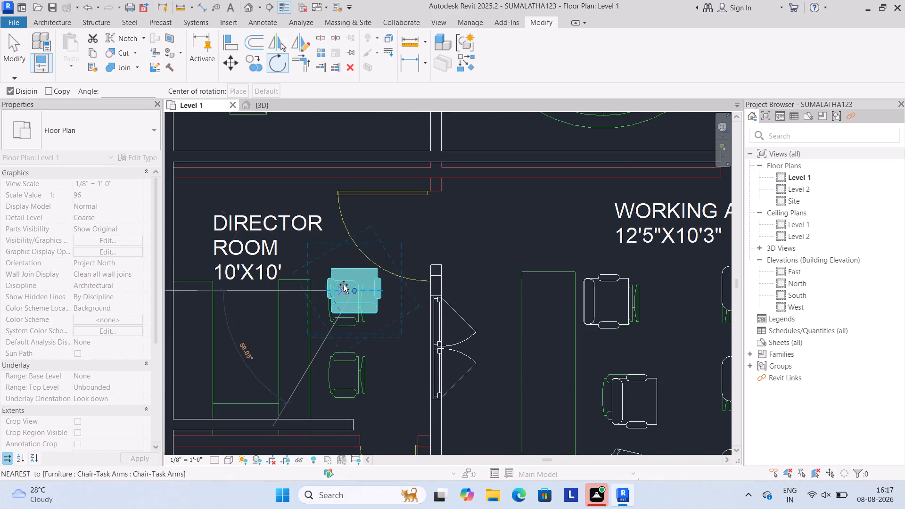
{"action": "left_click", "coordinate": [335, 274]}
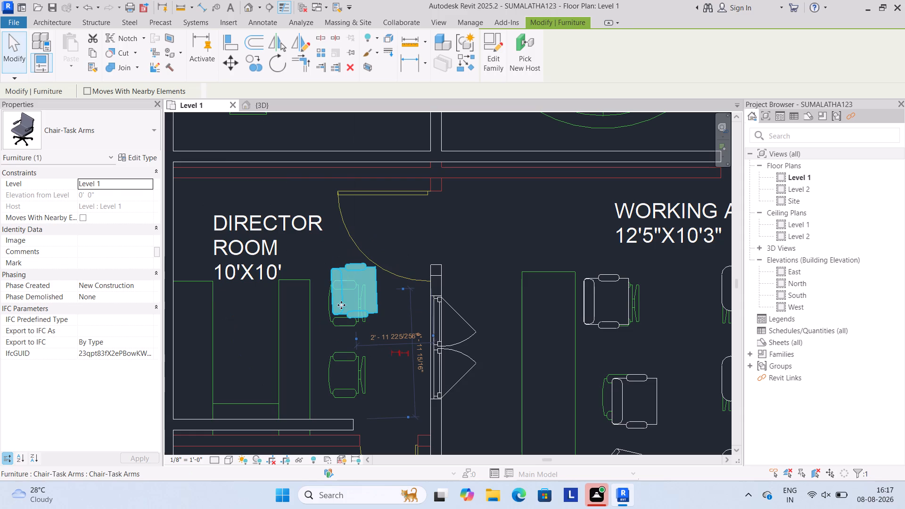
{"action": "key", "text": "Escape"}
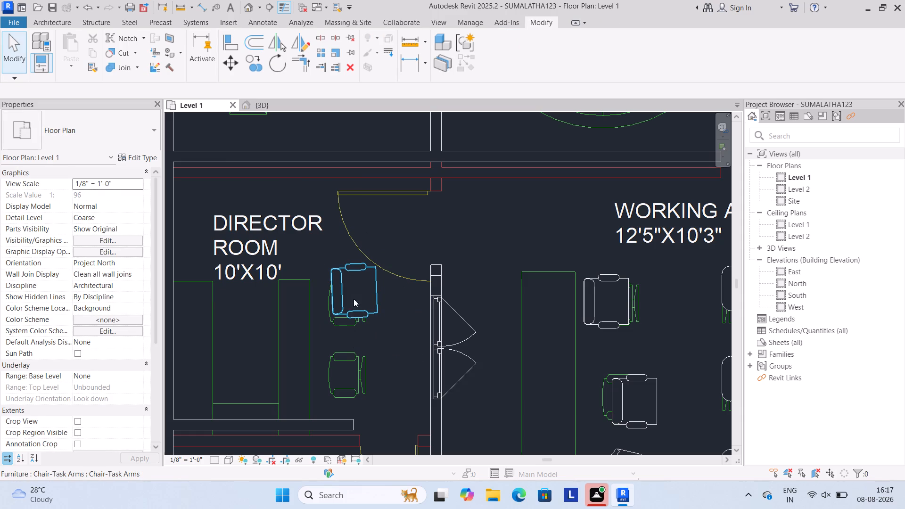
Rotate the director room's task chair nearly half a turn about its centre so its back faces away from the desk.
{"action": "left_click", "coordinate": [354, 312]}
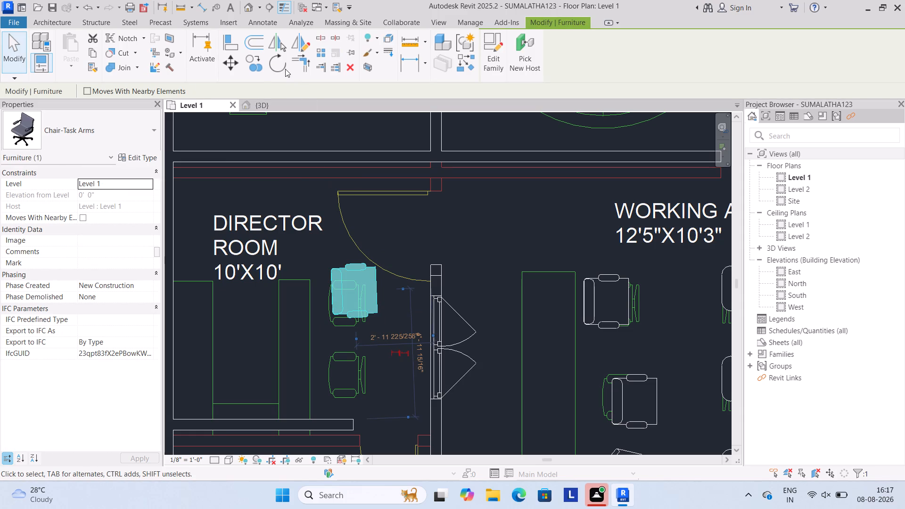
{"action": "left_click", "coordinate": [282, 65]}
{"action": "left_click_drag", "start_coordinate": [347, 280], "coordinate": [378, 276]}
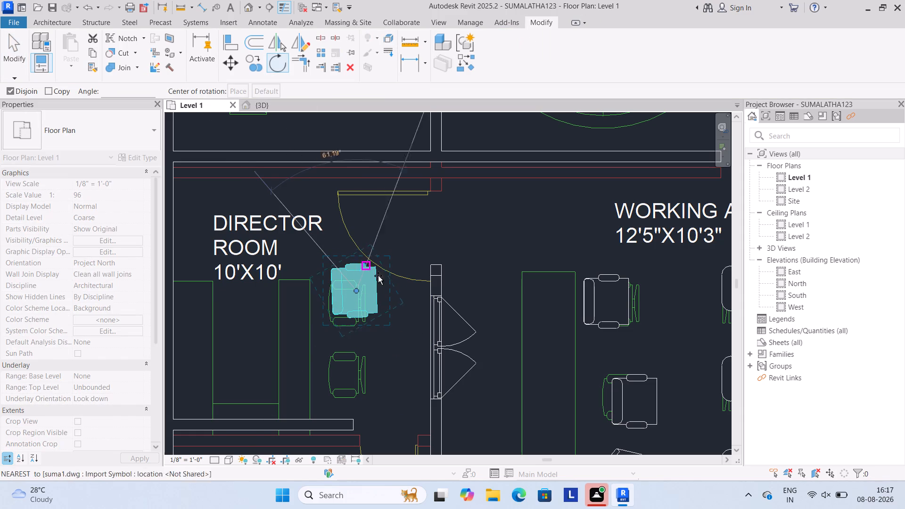
{"action": "left_click_drag", "start_coordinate": [378, 276], "coordinate": [371, 311]}
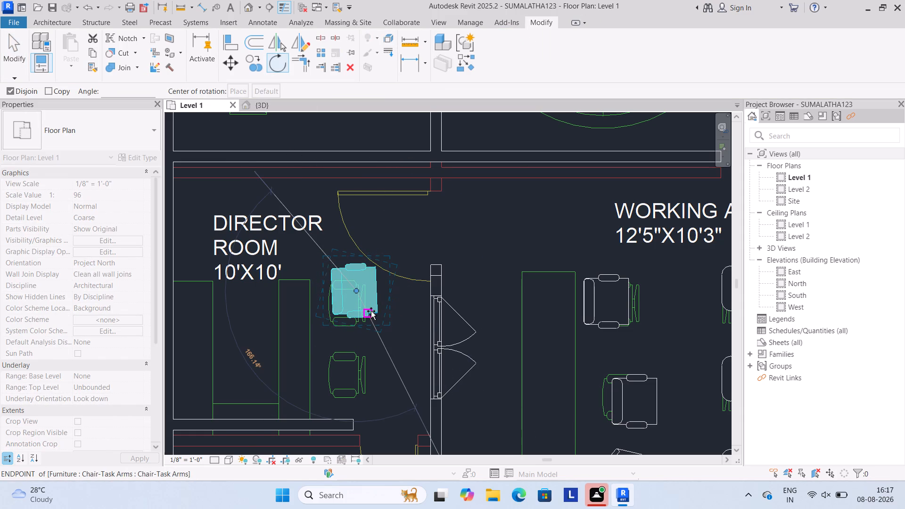
{"action": "left_click_drag", "start_coordinate": [371, 311], "coordinate": [374, 306]}
{"action": "left_click", "coordinate": [374, 306]}
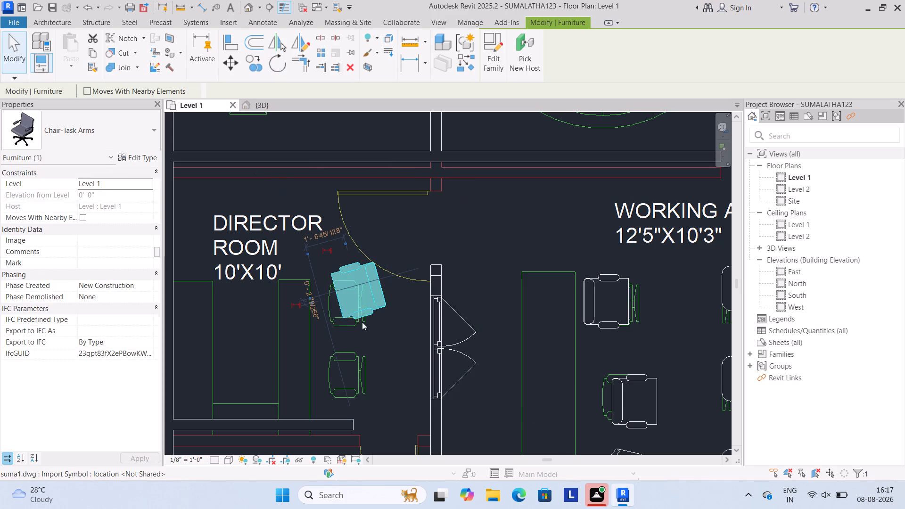
{"action": "key", "text": "Escape"}
Move the director room's task chair horizontally away from the desk towards the double doors, turning it a further quarter turn.
{"action": "left_click", "coordinate": [362, 314]}
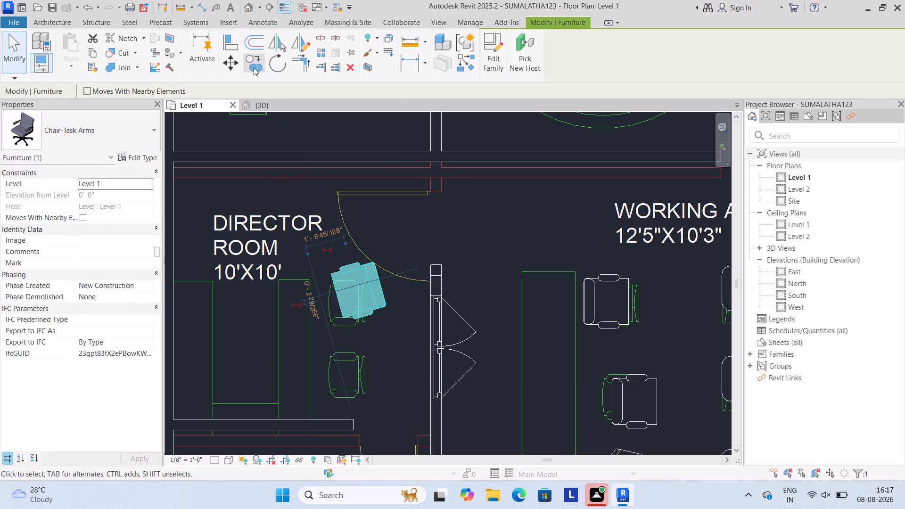
{"action": "left_click", "coordinate": [232, 65]}
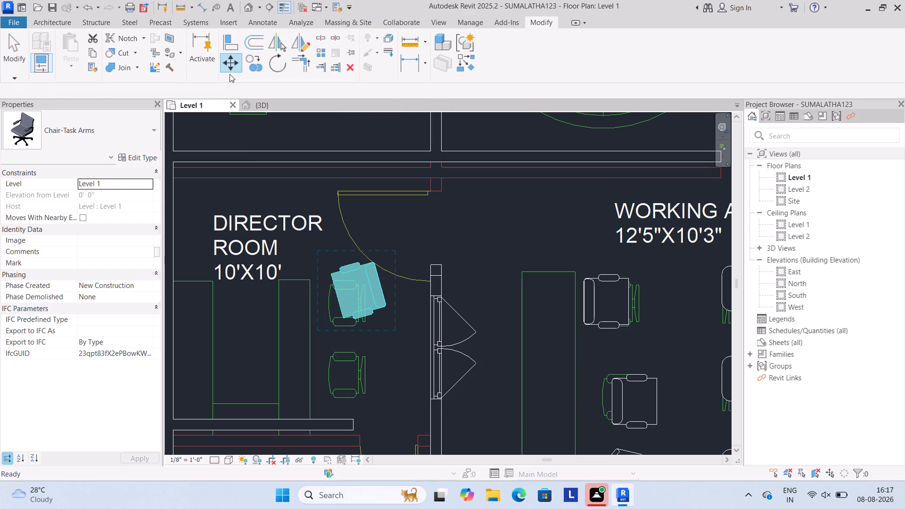
{"action": "left_click_drag", "start_coordinate": [348, 311], "coordinate": [336, 311]}
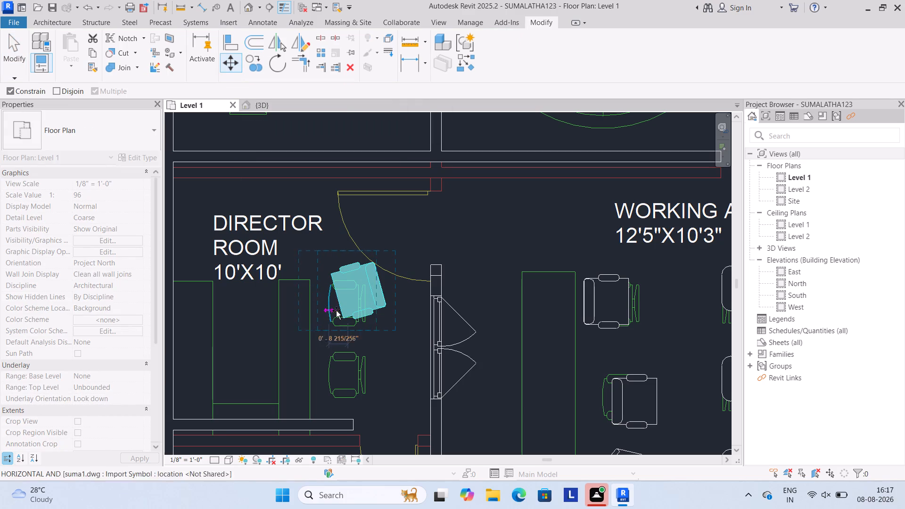
{"action": "left_click_drag", "start_coordinate": [336, 311], "coordinate": [361, 313]}
{"action": "key", "text": "space"}
{"action": "key", "text": "space"}
{"action": "key", "text": "space"}
{"action": "key", "text": "space"}
{"action": "key", "text": "space"}
{"action": "key", "text": "space"}
{"action": "key", "text": "space"}
{"action": "key", "text": "space"}
{"action": "key", "text": "space"}
{"action": "key", "text": "space"}
{"action": "key", "text": "space"}
{"action": "key", "text": "space"}
{"action": "key", "text": "space"}
{"action": "key", "text": "space"}
{"action": "key", "text": "space"}
{"action": "key", "text": "space"}
{"action": "key", "text": "space"}
{"action": "key", "text": "space"}
{"action": "key", "text": "space"}
{"action": "key", "text": "space"}
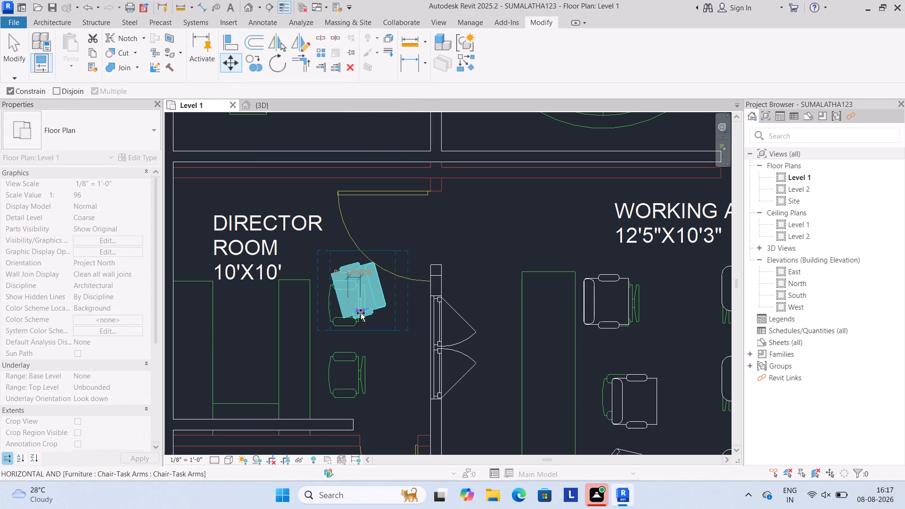
{"action": "left_click_drag", "start_coordinate": [361, 313], "coordinate": [363, 313]}
{"action": "left_click_drag", "start_coordinate": [362, 313], "coordinate": [357, 315]}
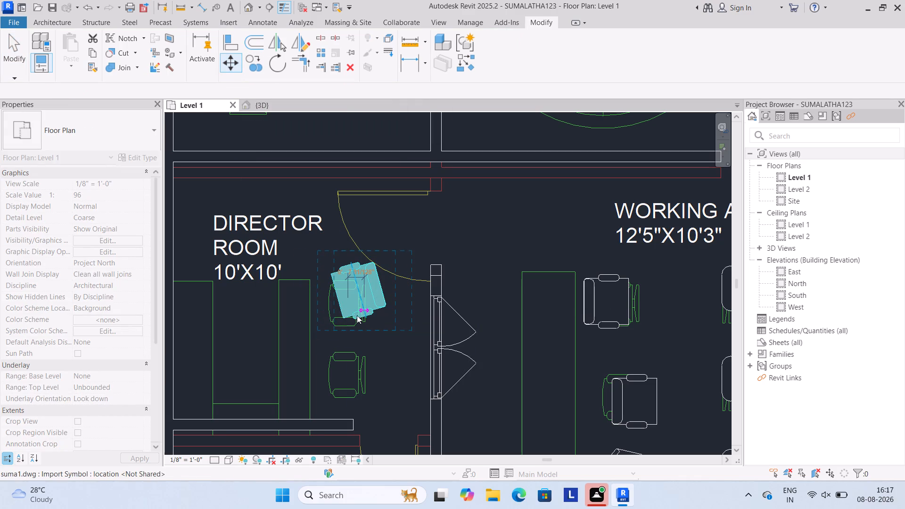
{"action": "left_click_drag", "start_coordinate": [357, 315], "coordinate": [364, 307]}
{"action": "left_click_drag", "start_coordinate": [367, 304], "coordinate": [395, 286]}
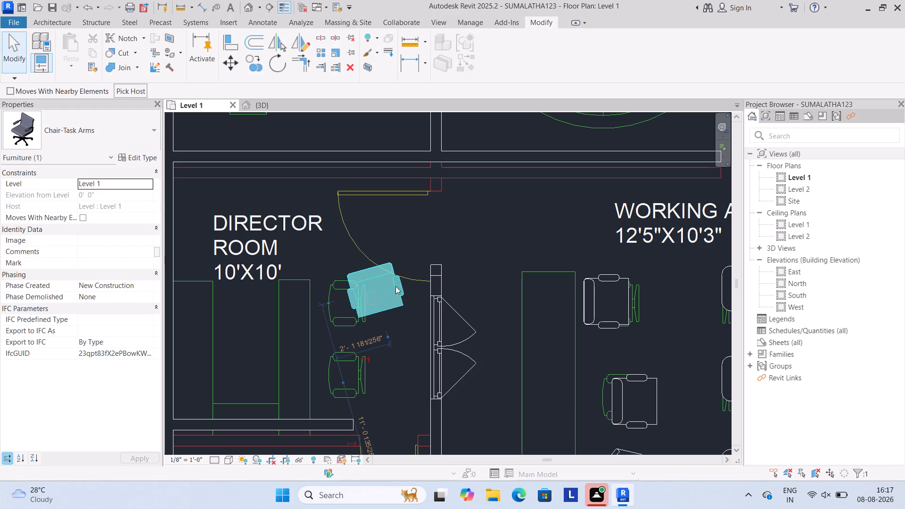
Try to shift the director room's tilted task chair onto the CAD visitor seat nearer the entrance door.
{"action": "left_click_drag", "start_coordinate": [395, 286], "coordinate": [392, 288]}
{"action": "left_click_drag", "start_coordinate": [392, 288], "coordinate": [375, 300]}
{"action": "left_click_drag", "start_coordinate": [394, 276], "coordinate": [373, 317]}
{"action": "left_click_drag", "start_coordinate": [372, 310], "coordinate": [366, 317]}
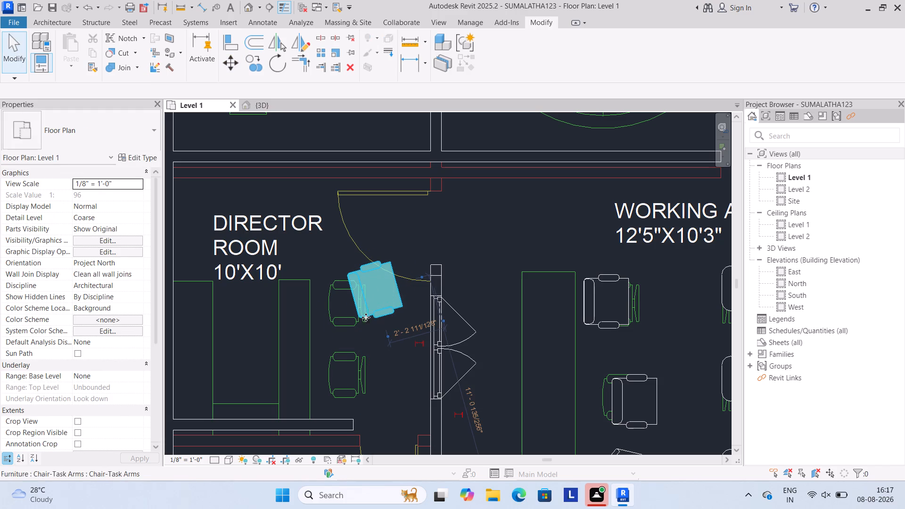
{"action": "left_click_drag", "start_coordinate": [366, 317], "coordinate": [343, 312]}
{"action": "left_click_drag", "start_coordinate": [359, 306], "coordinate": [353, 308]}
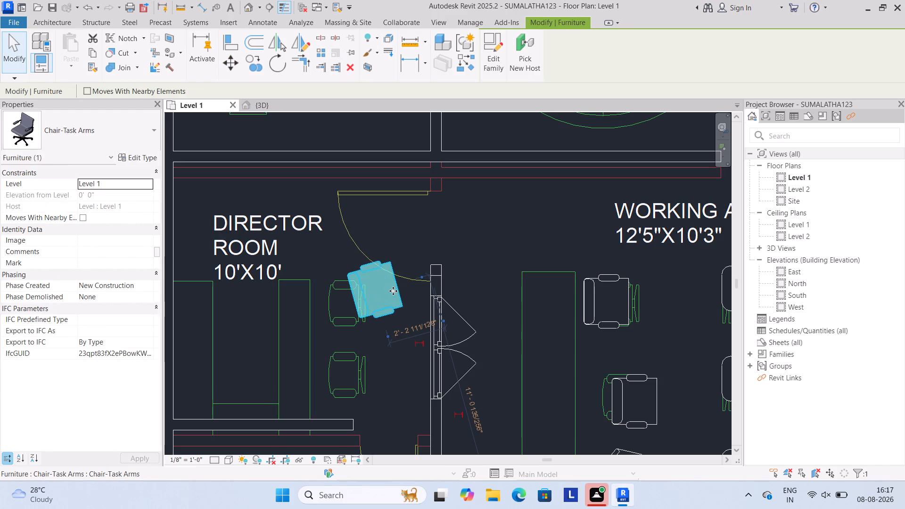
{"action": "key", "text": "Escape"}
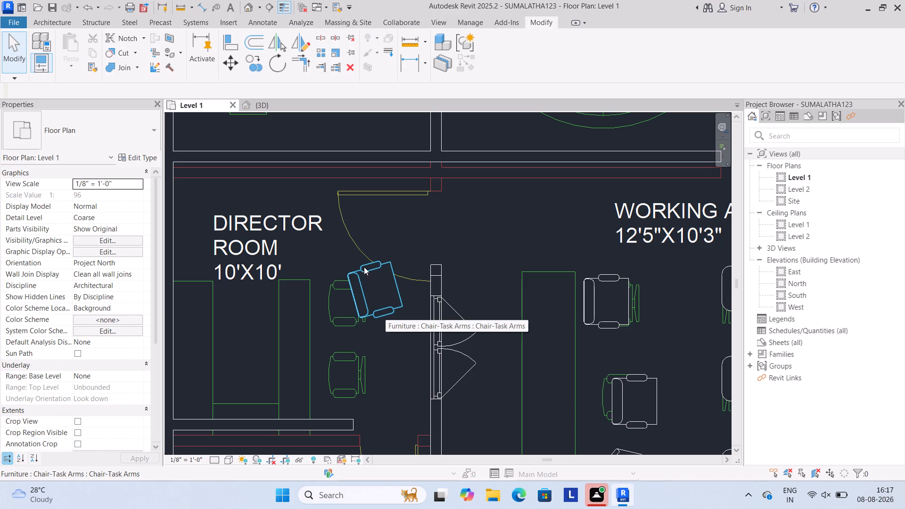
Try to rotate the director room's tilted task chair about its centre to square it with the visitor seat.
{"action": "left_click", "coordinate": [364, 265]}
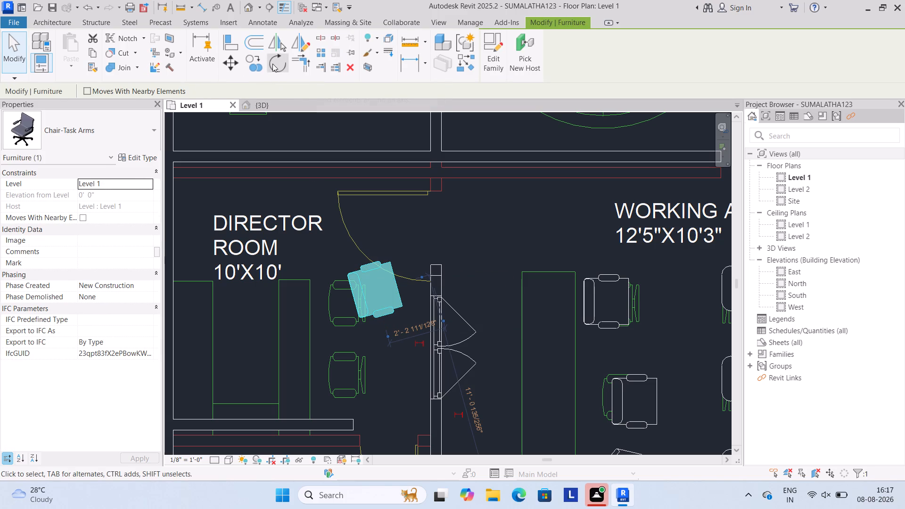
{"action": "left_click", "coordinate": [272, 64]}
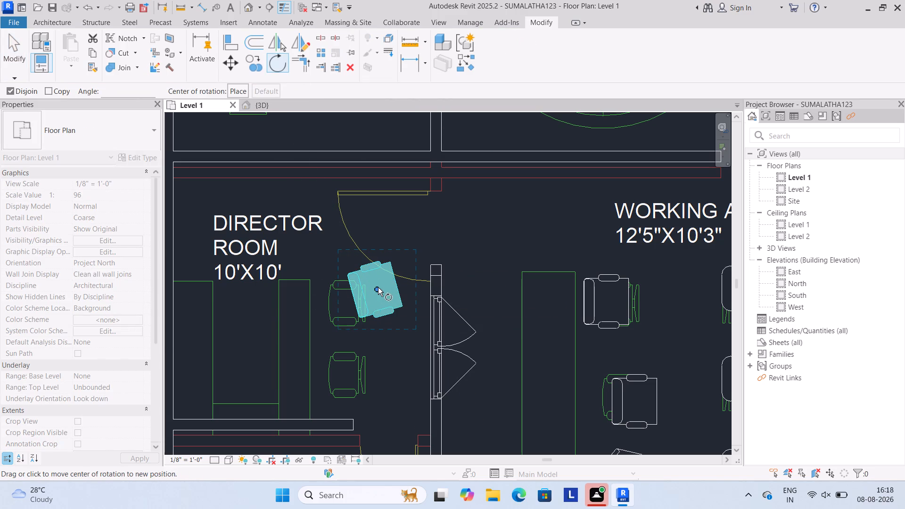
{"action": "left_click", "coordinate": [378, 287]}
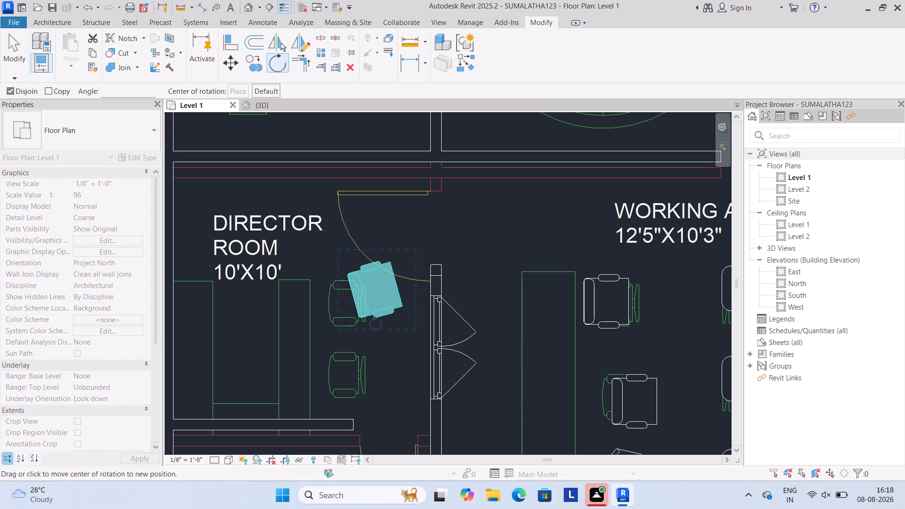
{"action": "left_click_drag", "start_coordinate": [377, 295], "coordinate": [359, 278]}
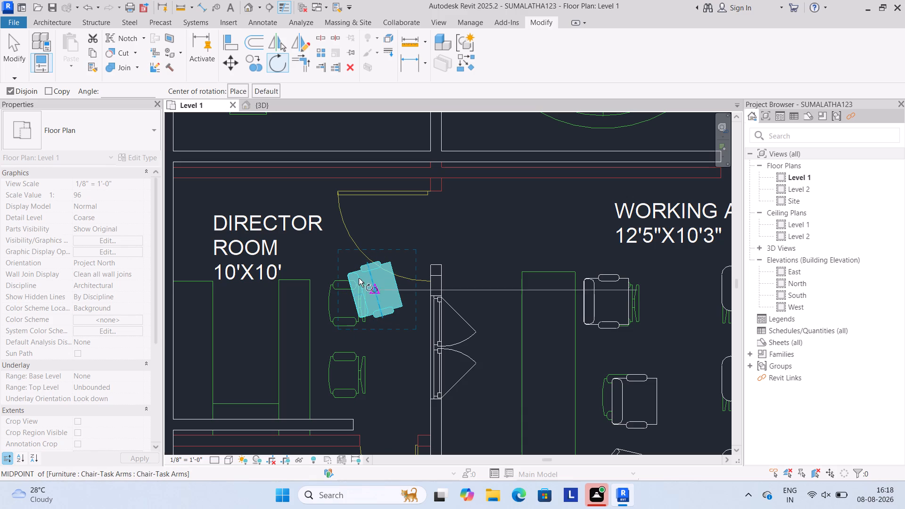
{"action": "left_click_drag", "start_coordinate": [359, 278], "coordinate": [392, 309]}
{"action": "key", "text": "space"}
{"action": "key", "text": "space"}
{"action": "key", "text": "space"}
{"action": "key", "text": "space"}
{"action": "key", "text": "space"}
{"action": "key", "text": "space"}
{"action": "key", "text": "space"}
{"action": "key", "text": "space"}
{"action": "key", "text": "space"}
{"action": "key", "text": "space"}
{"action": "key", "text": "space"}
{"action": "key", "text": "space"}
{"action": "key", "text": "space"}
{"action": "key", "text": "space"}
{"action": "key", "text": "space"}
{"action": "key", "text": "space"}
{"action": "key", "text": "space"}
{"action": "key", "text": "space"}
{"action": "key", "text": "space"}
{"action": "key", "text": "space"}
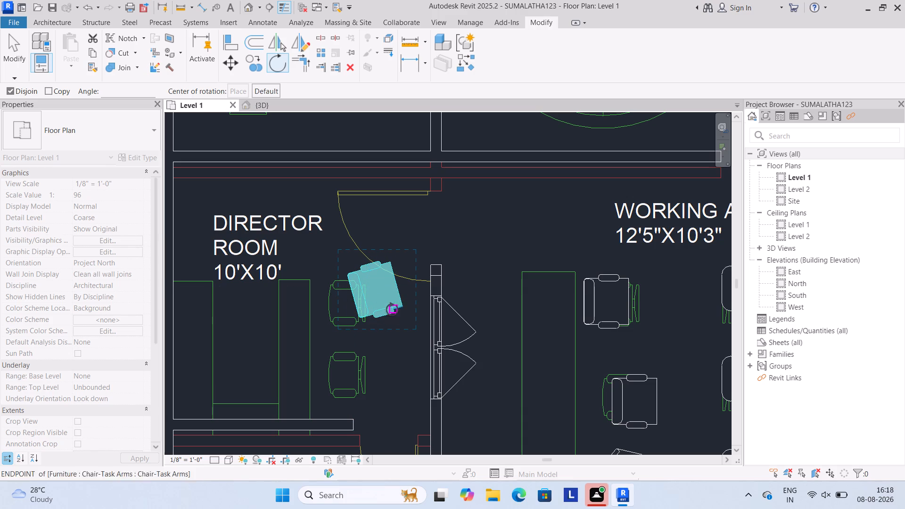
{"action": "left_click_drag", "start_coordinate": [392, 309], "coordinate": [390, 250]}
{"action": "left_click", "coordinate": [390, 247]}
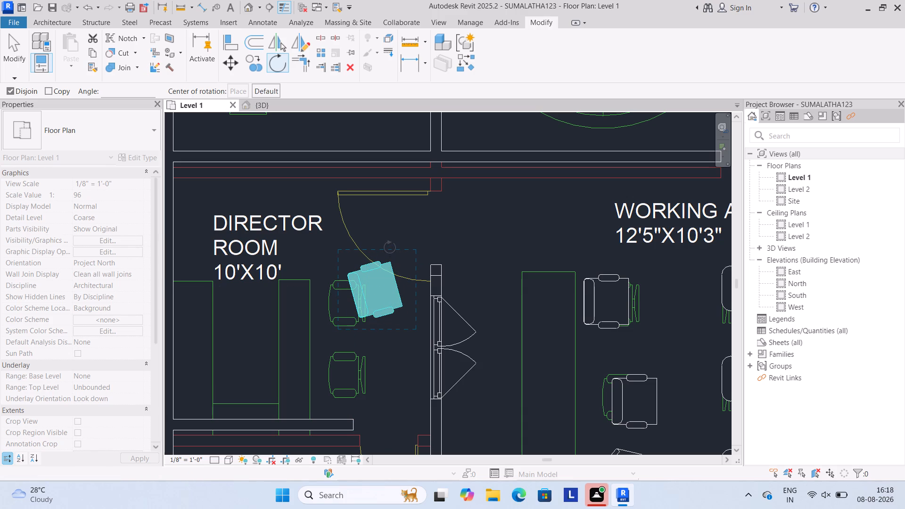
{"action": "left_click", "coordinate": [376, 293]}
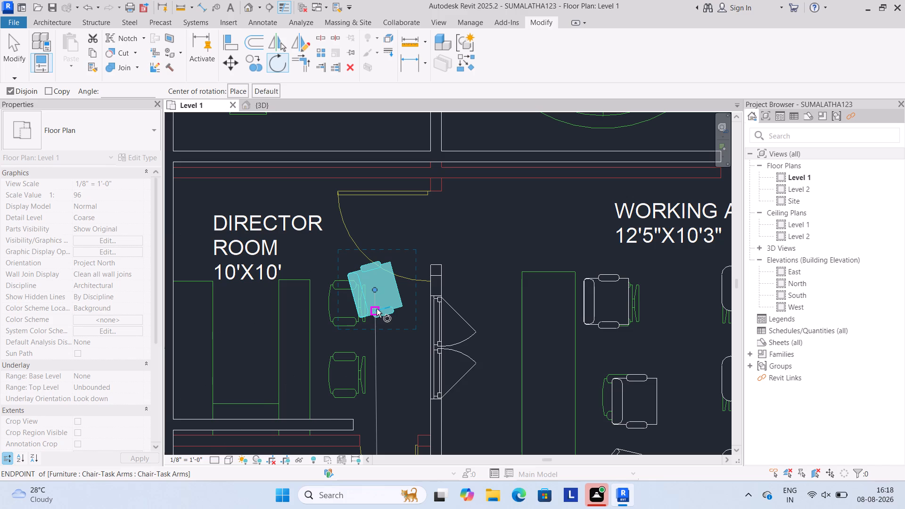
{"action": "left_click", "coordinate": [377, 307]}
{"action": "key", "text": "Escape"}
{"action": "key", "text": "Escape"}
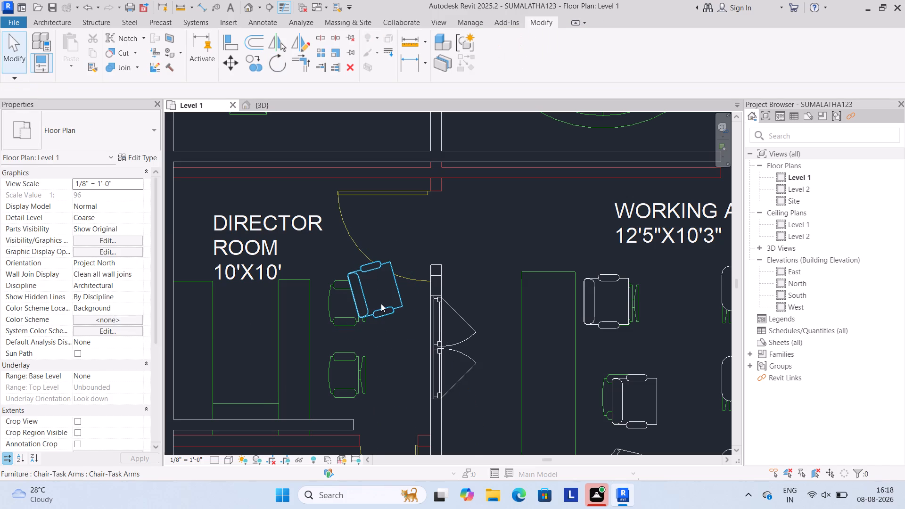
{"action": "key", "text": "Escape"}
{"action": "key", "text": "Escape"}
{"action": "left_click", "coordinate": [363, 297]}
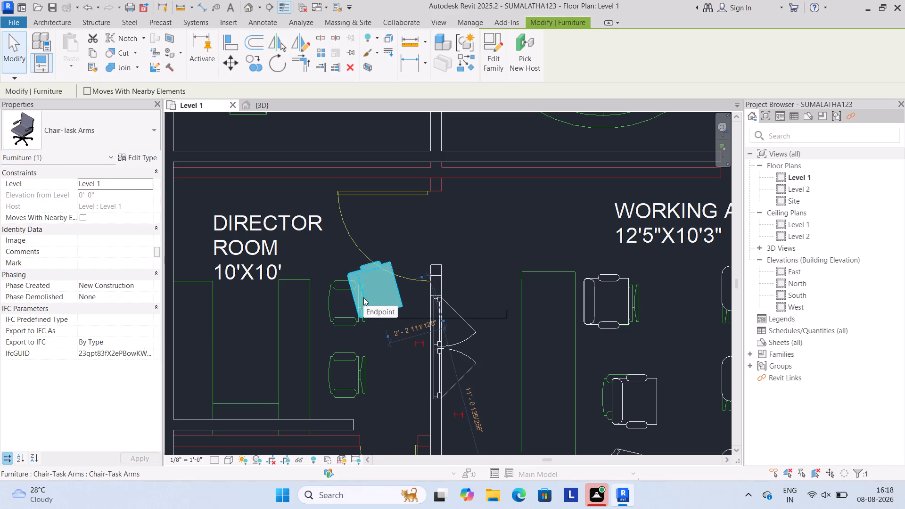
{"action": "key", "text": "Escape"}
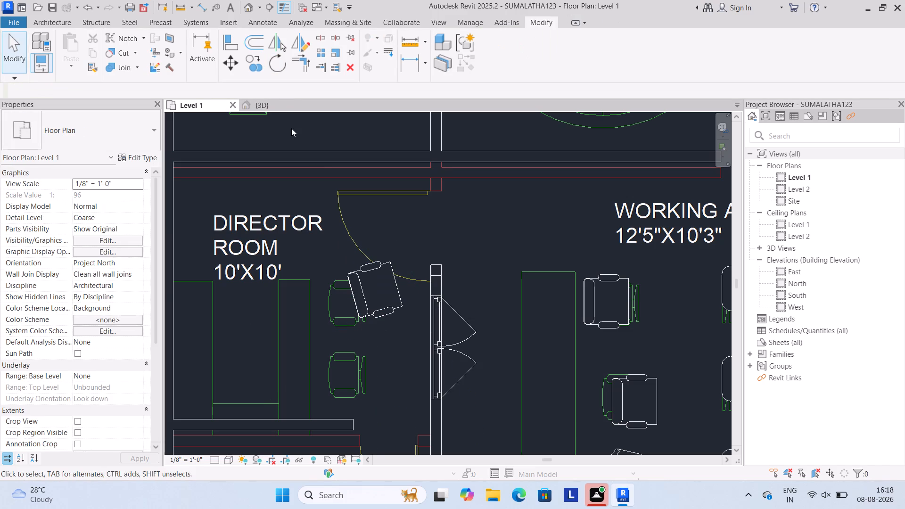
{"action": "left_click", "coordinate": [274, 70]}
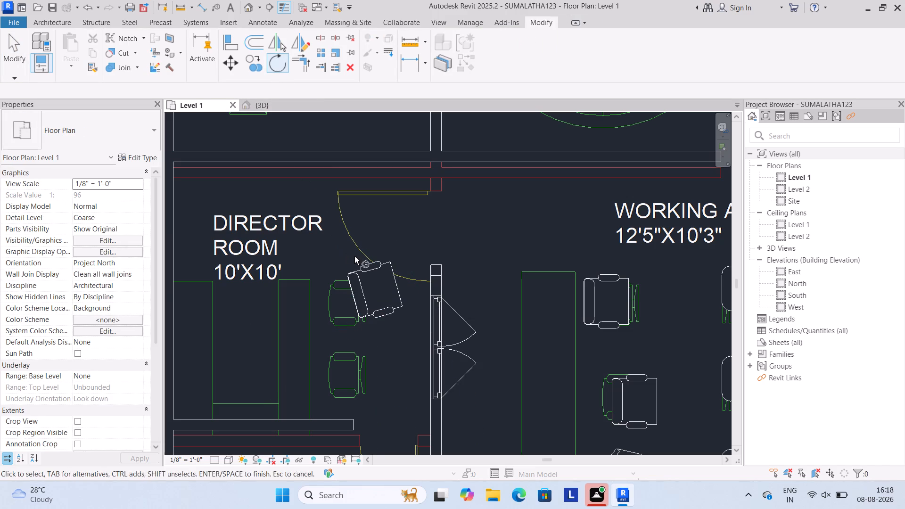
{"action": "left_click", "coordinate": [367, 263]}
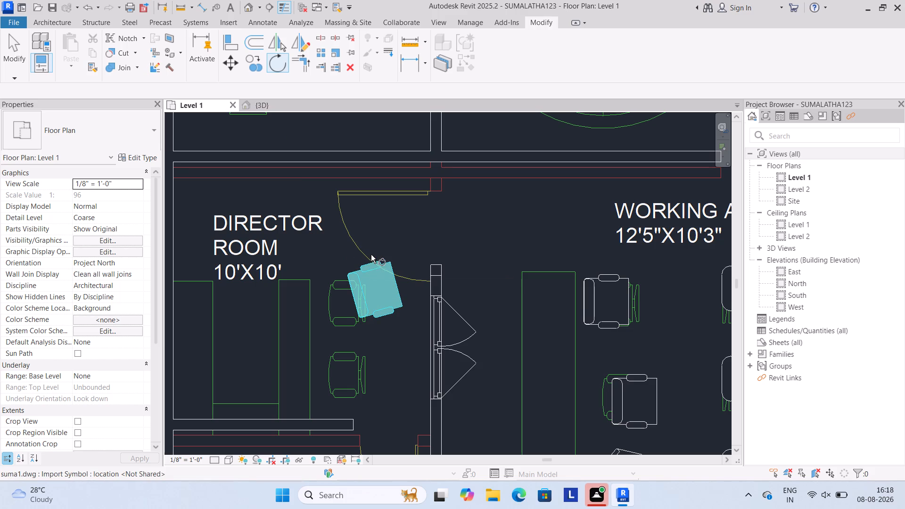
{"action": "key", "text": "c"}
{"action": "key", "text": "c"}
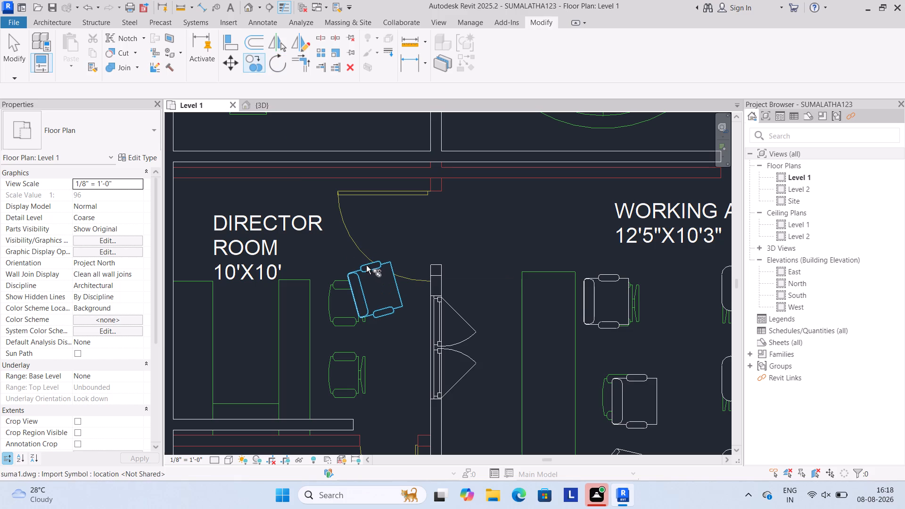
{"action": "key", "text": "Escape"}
Delete the tilted task chair from the director room.
{"action": "scroll", "coordinate": [370, 265], "scroll_direction": "down", "scroll_amount": 5}
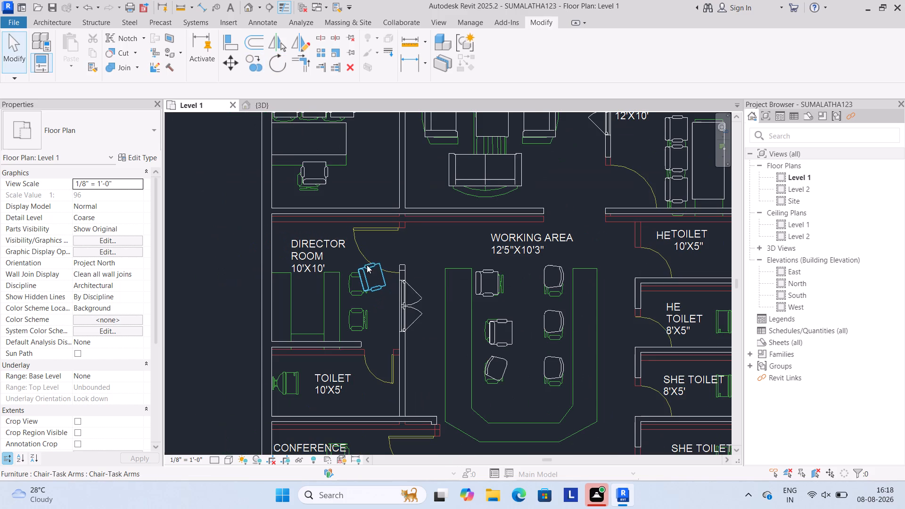
{"action": "left_click", "coordinate": [371, 281]}
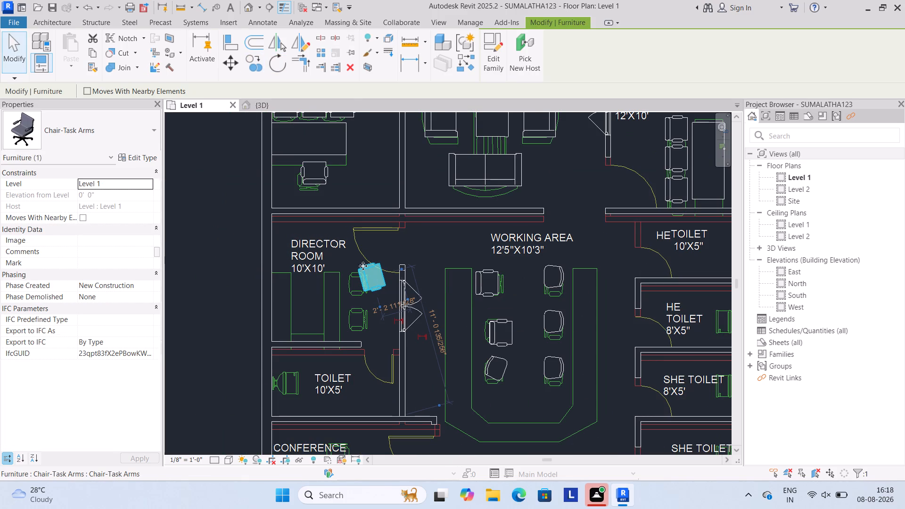
{"action": "left_click", "coordinate": [352, 67]}
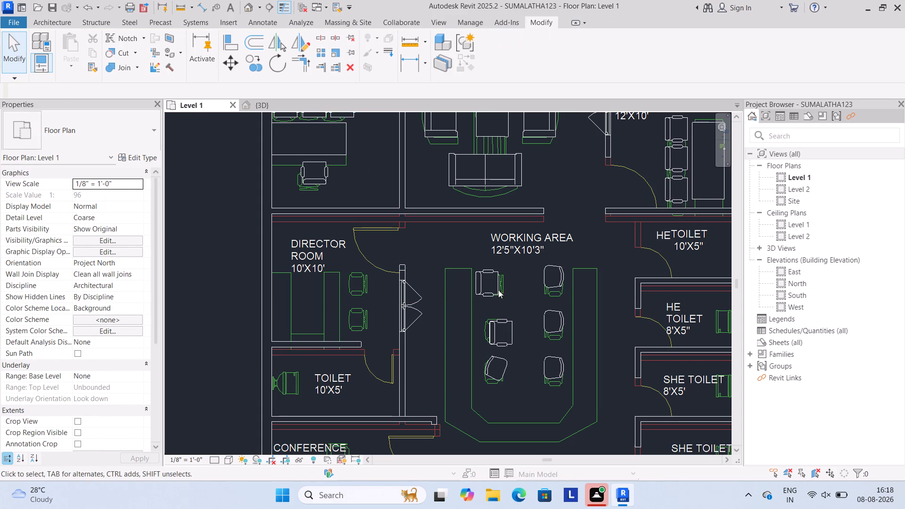
Copy the working area's desk chair nearest the room label horizontally about 15' 10" to the director room's upper visitor seat.
{"action": "left_click", "coordinate": [553, 284]}
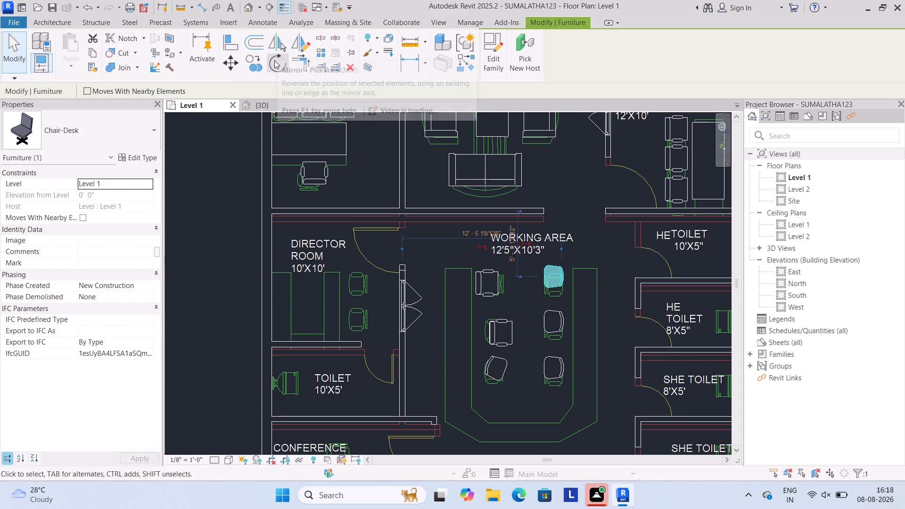
{"action": "left_click", "coordinate": [257, 66]}
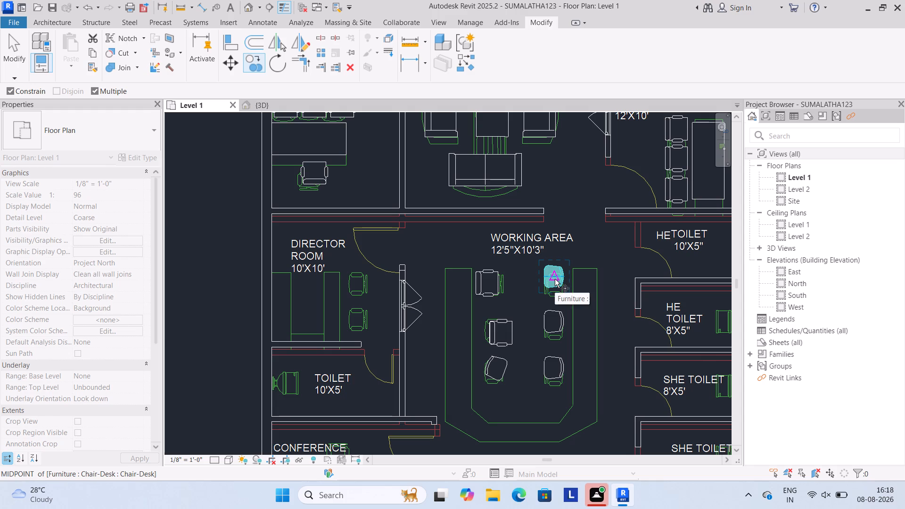
{"action": "key", "text": "space"}
{"action": "key", "text": "space"}
{"action": "key", "text": "space"}
{"action": "key", "text": "space"}
{"action": "key", "text": "space"}
{"action": "key", "text": "space"}
{"action": "key", "text": "space"}
{"action": "key", "text": "space"}
{"action": "key", "text": "space"}
{"action": "key", "text": "space"}
{"action": "key", "text": "space"}
{"action": "key", "text": "space"}
{"action": "key", "text": "space"}
{"action": "key", "text": "space"}
{"action": "key", "text": "space"}
{"action": "key", "text": "space"}
{"action": "key", "text": "space"}
{"action": "key", "text": "space"}
{"action": "key", "text": "space"}
{"action": "key", "text": "space"}
{"action": "left_click_drag", "start_coordinate": [555, 279], "coordinate": [355, 290]}
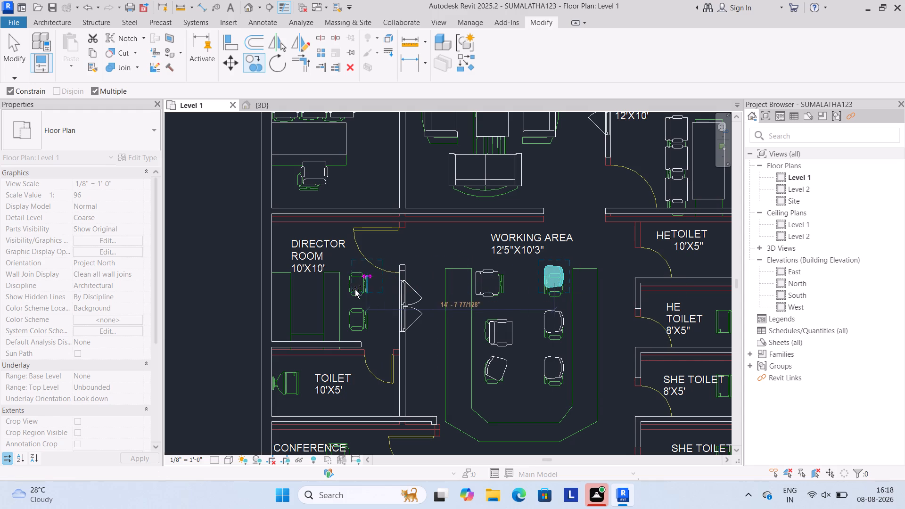
{"action": "left_click_drag", "start_coordinate": [355, 290], "coordinate": [356, 292]}
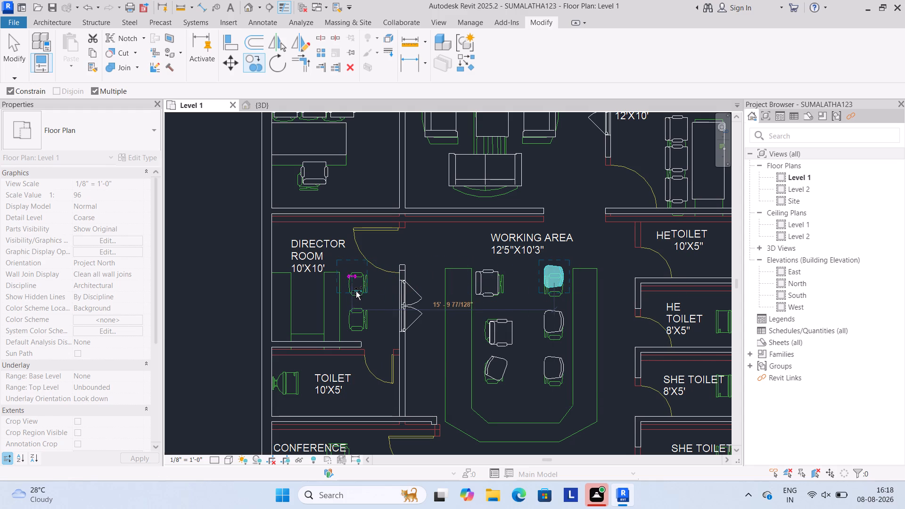
{"action": "left_click", "coordinate": [356, 291]}
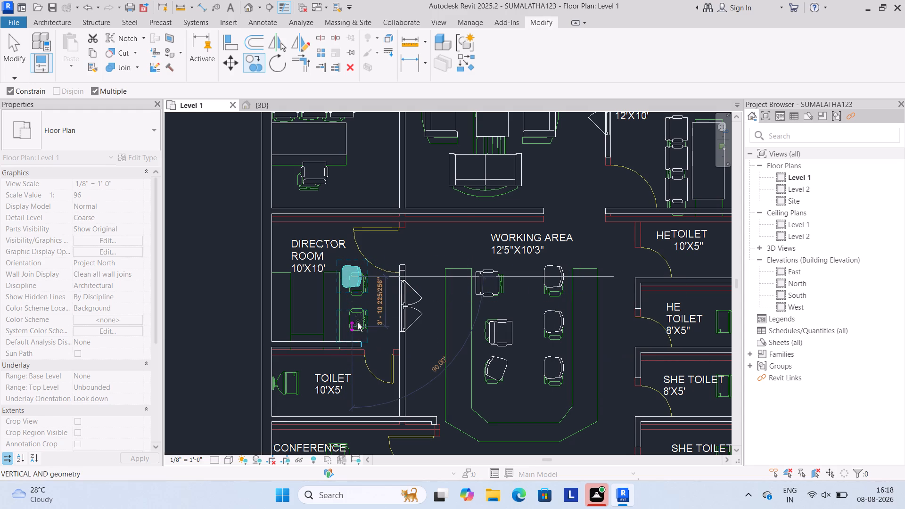
{"action": "key", "text": "space"}
{"action": "key", "text": "space"}
{"action": "key", "text": "space"}
{"action": "key", "text": "space"}
{"action": "key", "text": "space"}
{"action": "key", "text": "space"}
{"action": "key", "text": "space"}
{"action": "key", "text": "space"}
{"action": "key", "text": "space"}
{"action": "key", "text": "space"}
{"action": "key", "text": "space"}
{"action": "key", "text": "space"}
{"action": "key", "text": "space"}
{"action": "key", "text": "space"}
{"action": "key", "text": "space"}
{"action": "key", "text": "space"}
{"action": "key", "text": "space"}
{"action": "key", "text": "space"}
{"action": "key", "text": "space"}
{"action": "key", "text": "space"}
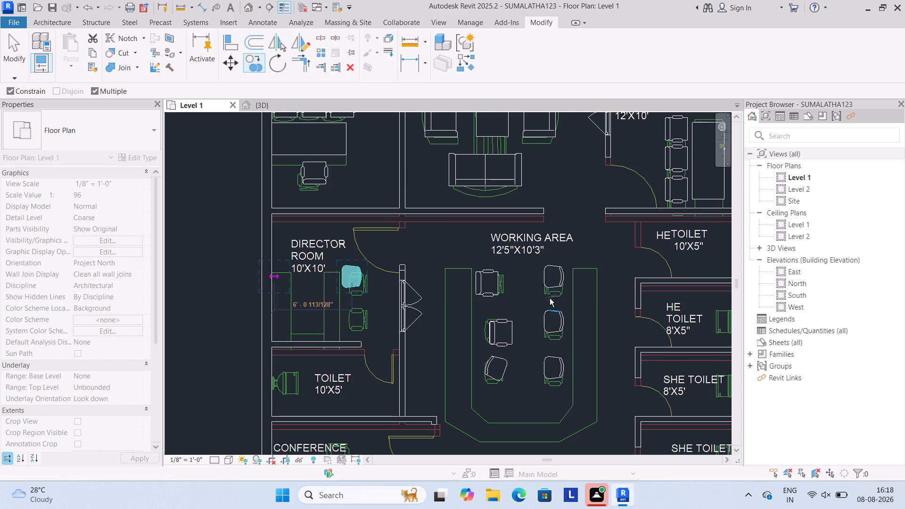
{"action": "left_click", "coordinate": [552, 331]}
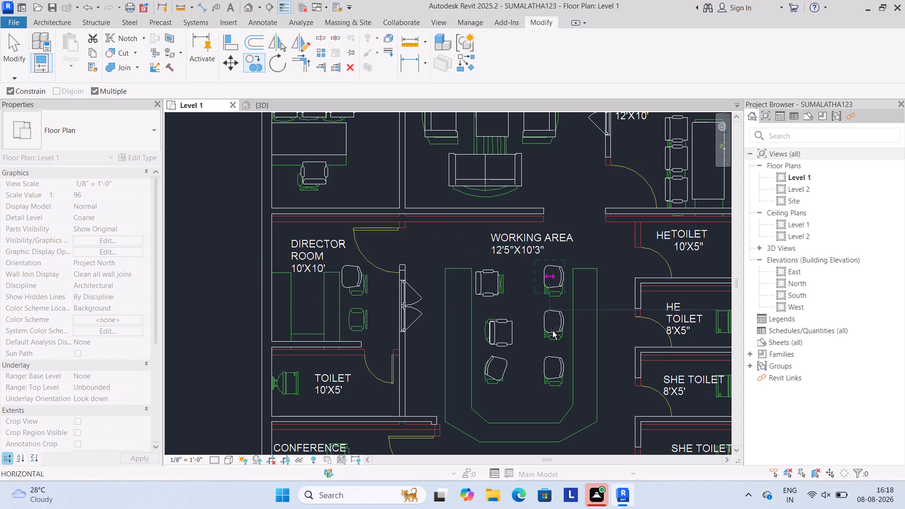
{"action": "key", "text": "Escape"}
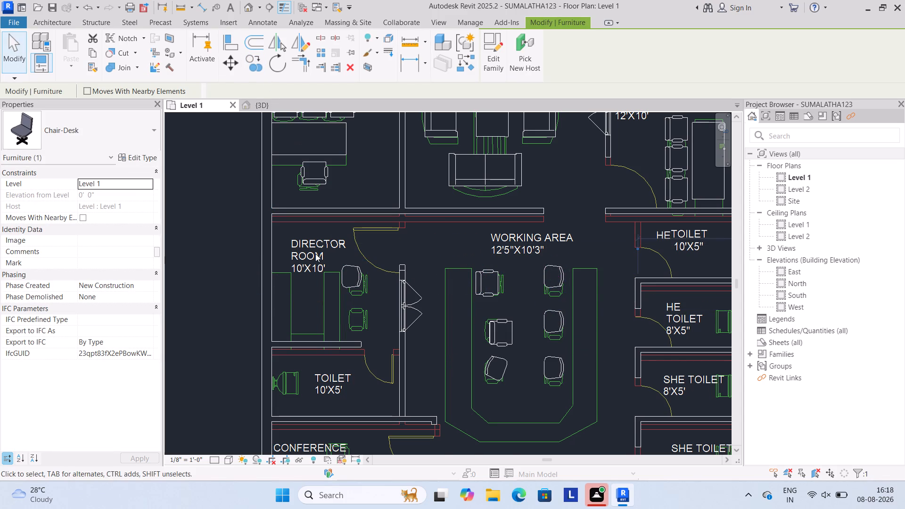
Move the director room's copied desk chair vertically towards the toilet wall, level with the upper CAD visitor seat.
{"action": "scroll", "coordinate": [315, 254], "scroll_direction": "up", "scroll_amount": 3}
{"action": "left_click", "coordinate": [363, 303]}
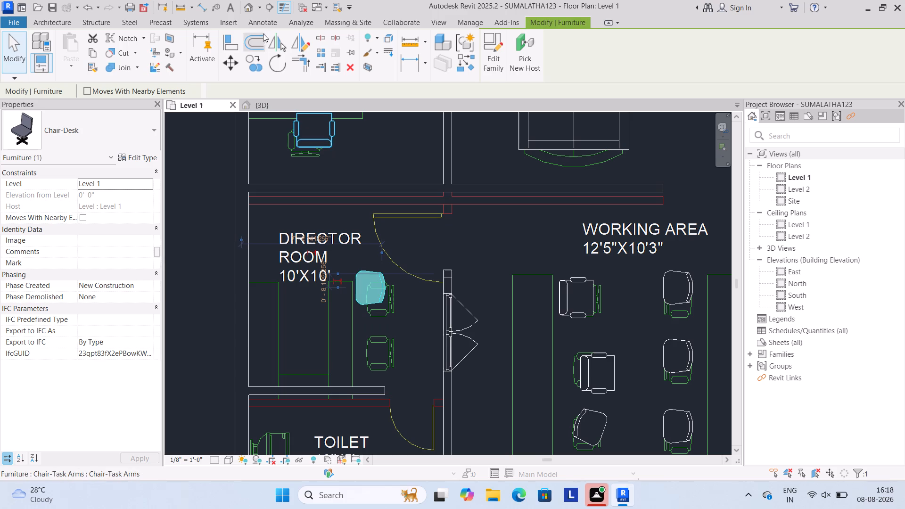
{"action": "left_click", "coordinate": [234, 62]}
{"action": "left_click", "coordinate": [368, 298]}
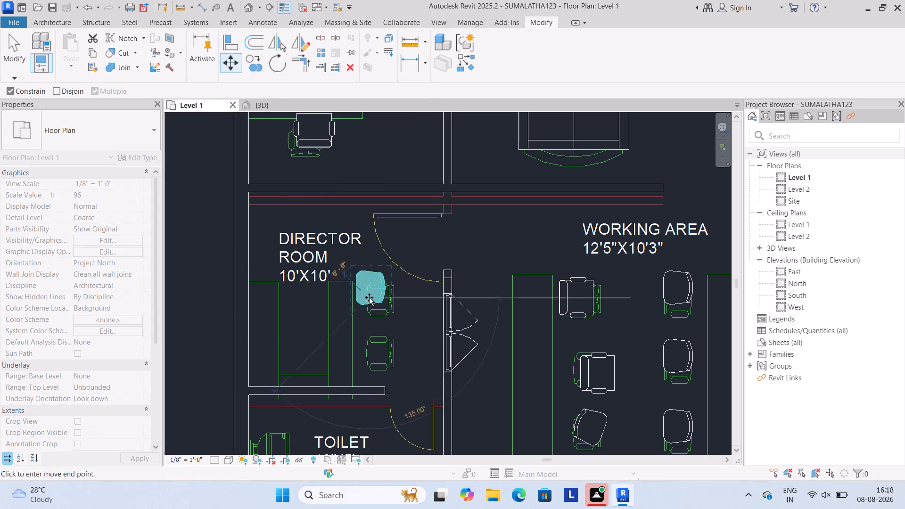
{"action": "left_click", "coordinate": [379, 320]}
Move the director room's desk chair horizontally away from the desk so it sits over the upper CAD visitor seat.
{"action": "left_click_drag", "start_coordinate": [382, 308], "coordinate": [391, 305]}
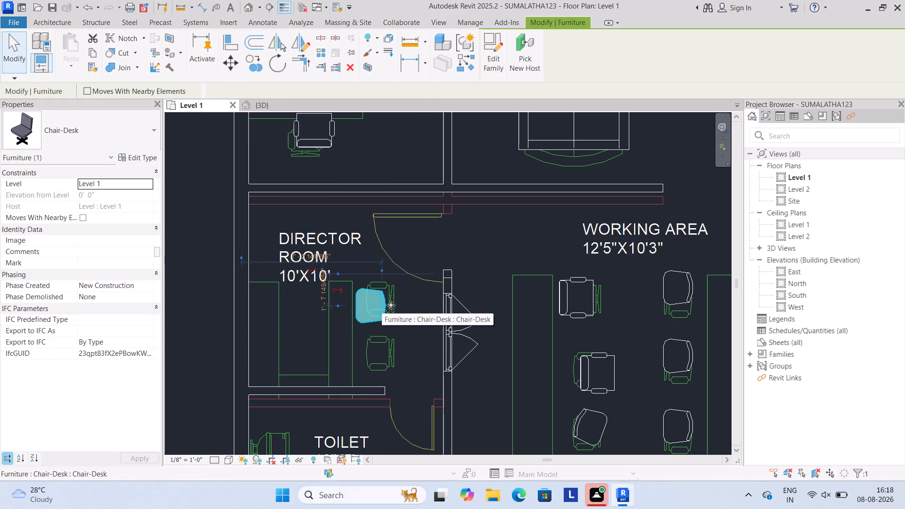
{"action": "left_click_drag", "start_coordinate": [391, 305], "coordinate": [395, 303]}
{"action": "left_click", "coordinate": [389, 300]}
{"action": "left_click_drag", "start_coordinate": [378, 306], "coordinate": [386, 298]}
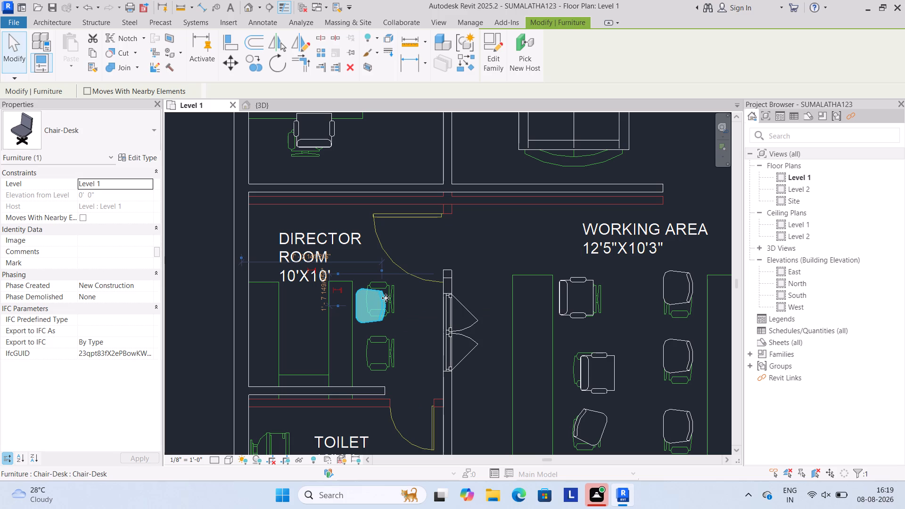
{"action": "left_click_drag", "start_coordinate": [386, 298], "coordinate": [388, 296]}
{"action": "left_click", "coordinate": [388, 296]}
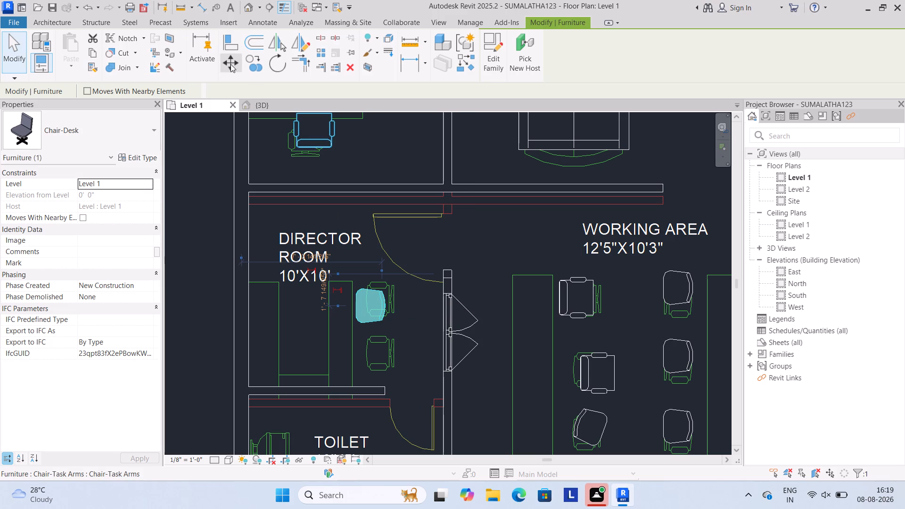
{"action": "left_click", "coordinate": [233, 62]}
{"action": "left_click_drag", "start_coordinate": [372, 294], "coordinate": [385, 287]}
{"action": "left_click", "coordinate": [387, 286]}
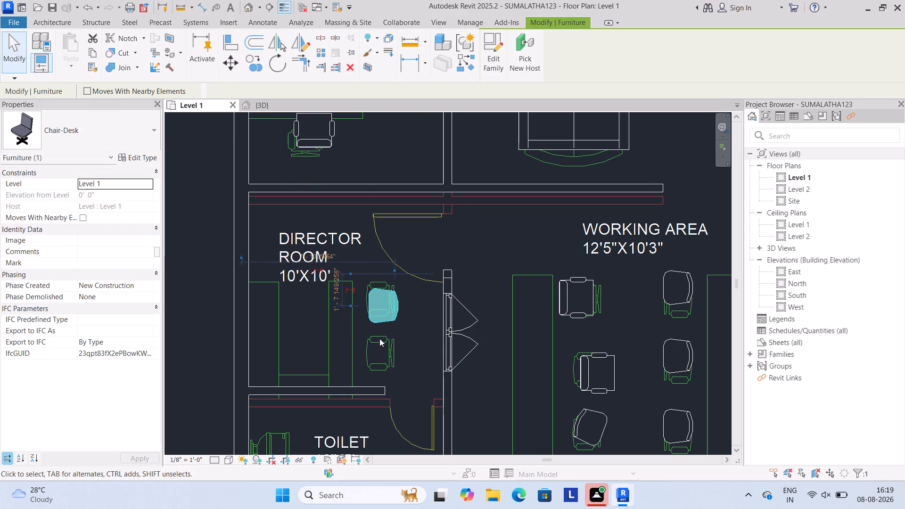
{"action": "scroll", "coordinate": [380, 339], "scroll_direction": "down", "scroll_amount": 4}
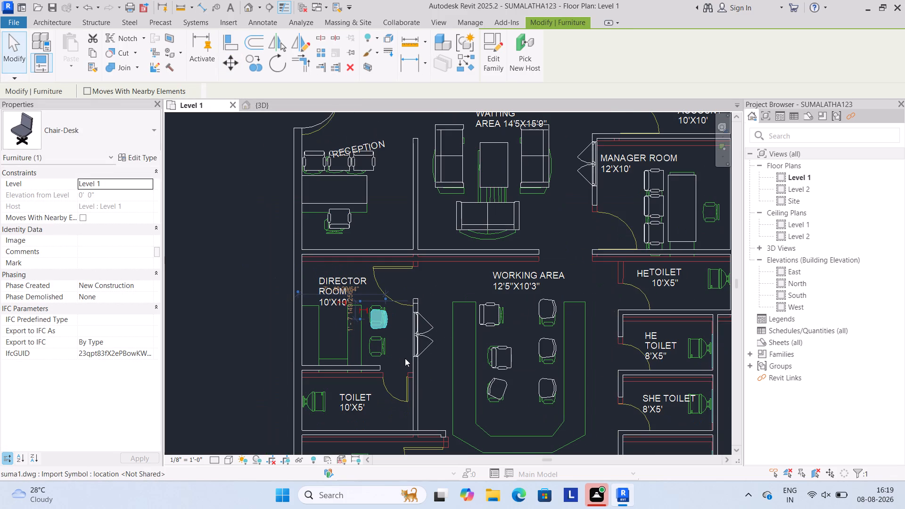
Move the working area's middle desk chair in the toilet-side column horizontally about 15' 4" onto the director room's lower visitor seat.
{"action": "key", "text": "Escape"}
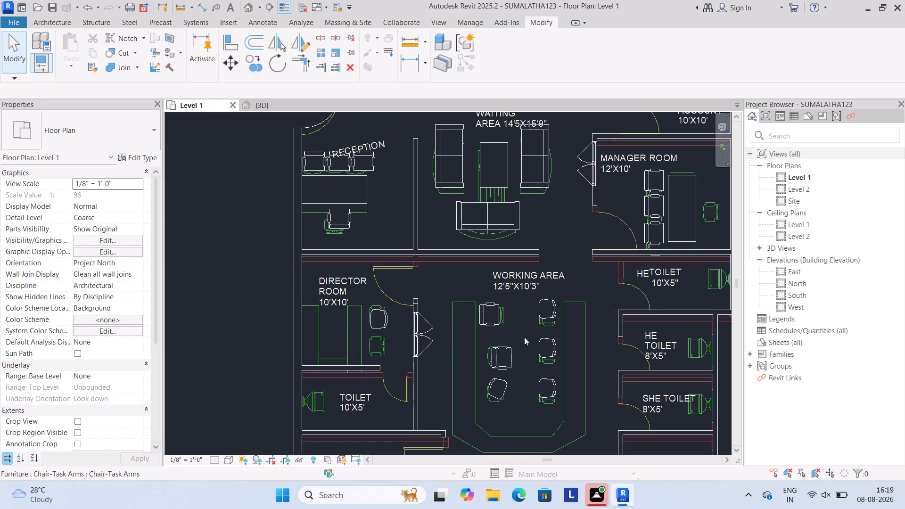
{"action": "left_click", "coordinate": [549, 316]}
{"action": "key", "text": "Escape"}
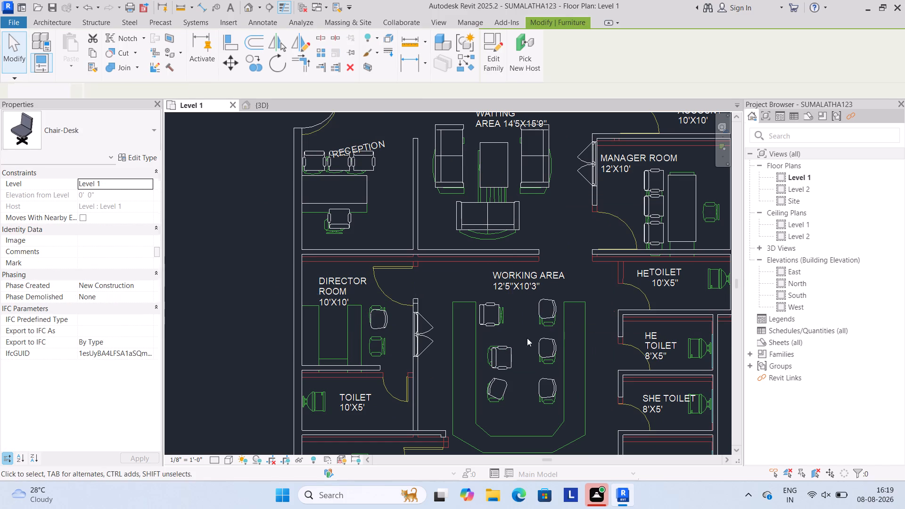
{"action": "left_click", "coordinate": [541, 354]}
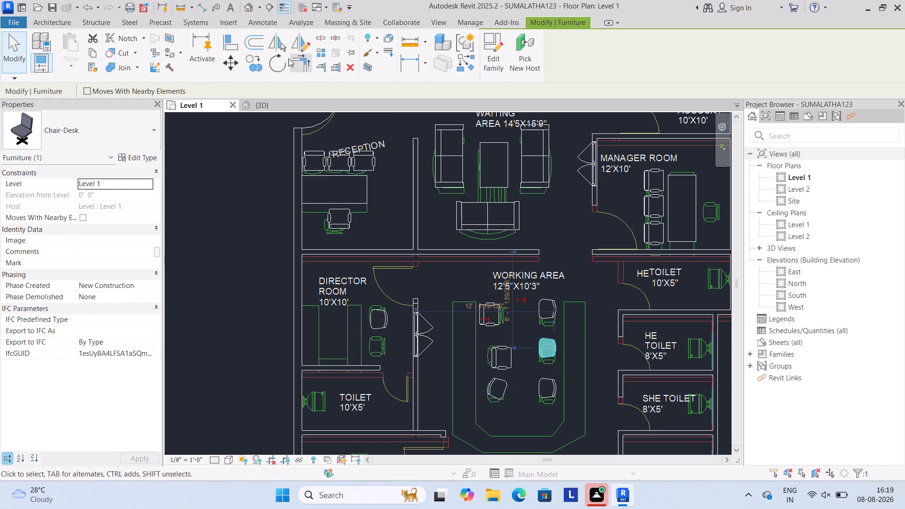
{"action": "left_click", "coordinate": [230, 61]}
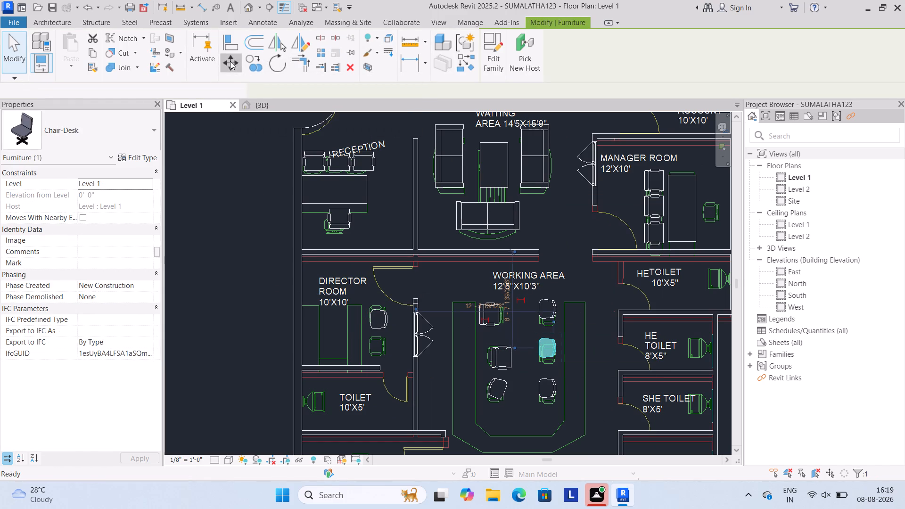
{"action": "left_click_drag", "start_coordinate": [543, 358], "coordinate": [524, 358]}
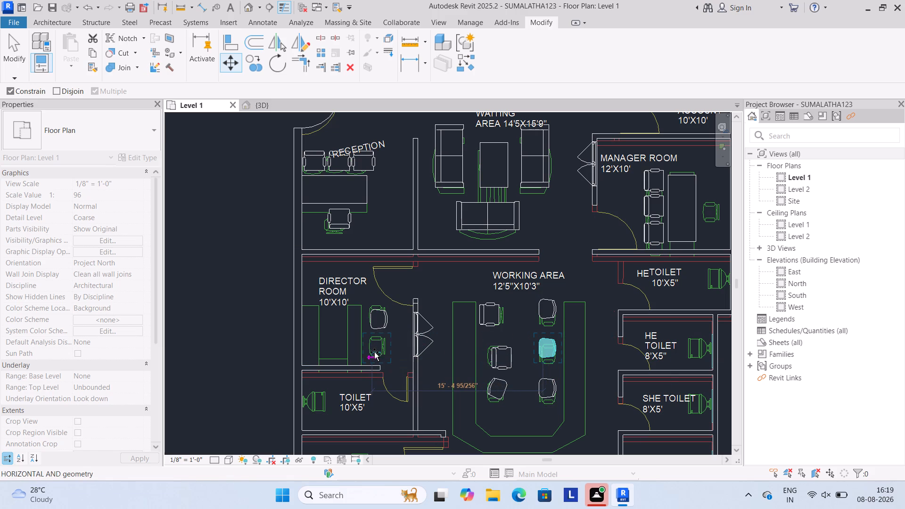
{"action": "left_click", "coordinate": [373, 352]}
{"action": "key", "text": "Escape"}
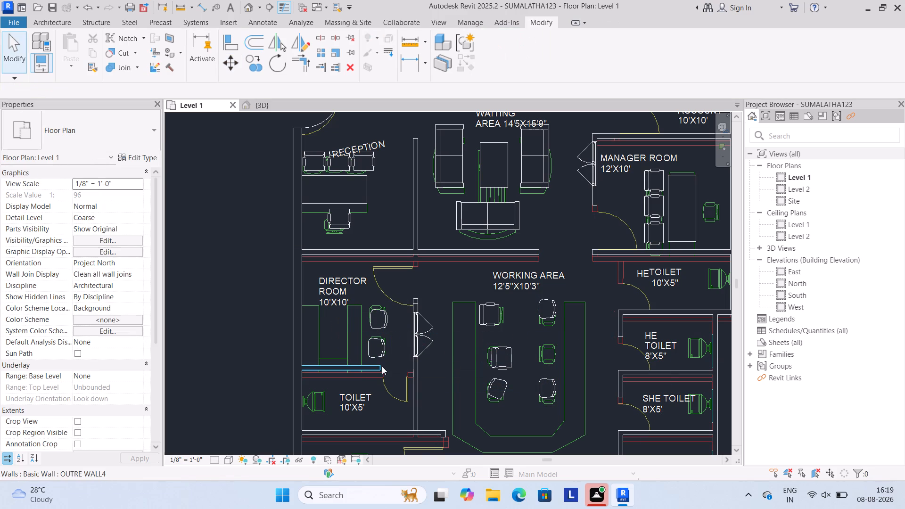
Copy the manager room's uppermost visitor task chair vertically about 11' 10" into the account room, with a second copy about 2' 4" below the first.
{"action": "scroll", "coordinate": [384, 367], "scroll_direction": "down", "scroll_amount": 3}
{"action": "middle_click_drag", "start_coordinate": [435, 395], "coordinate": [413, 322]}
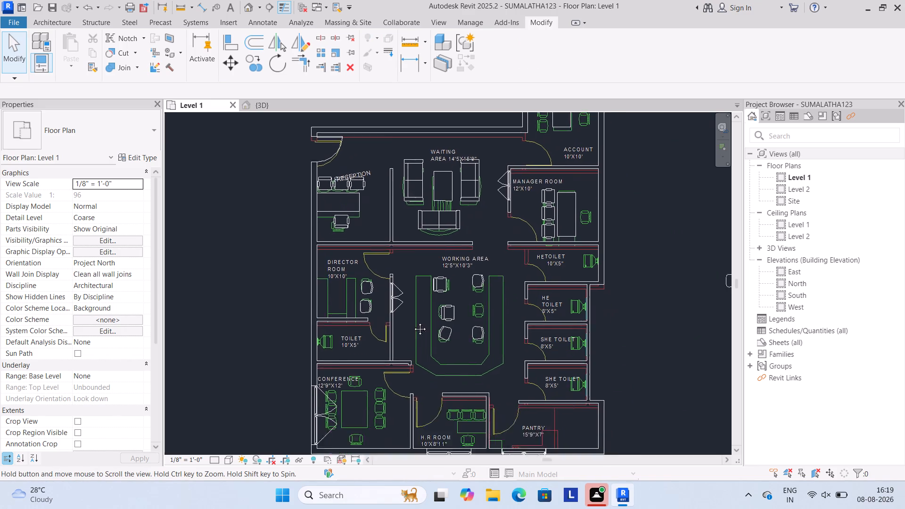
{"action": "middle_click_drag", "start_coordinate": [413, 322], "coordinate": [356, 361]}
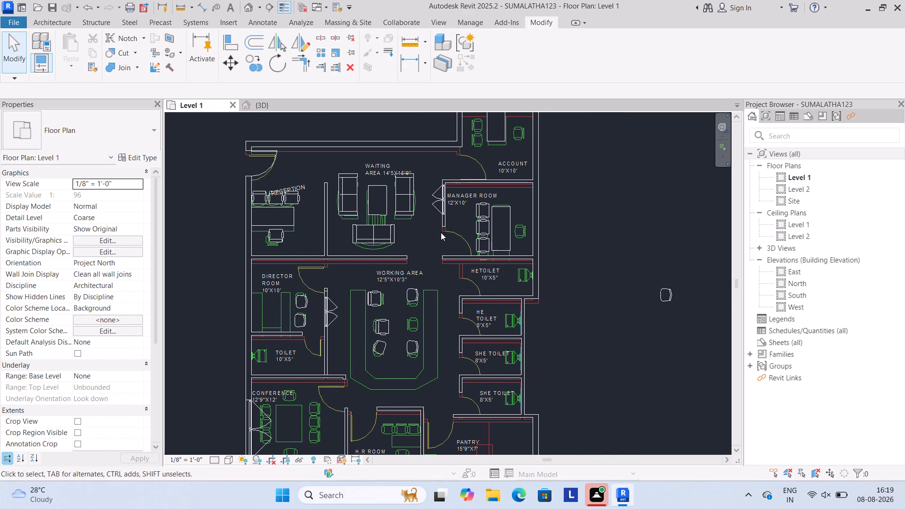
{"action": "scroll", "coordinate": [442, 230], "scroll_direction": "down", "scroll_amount": 1}
{"action": "middle_click_drag", "start_coordinate": [463, 209], "coordinate": [453, 242]}
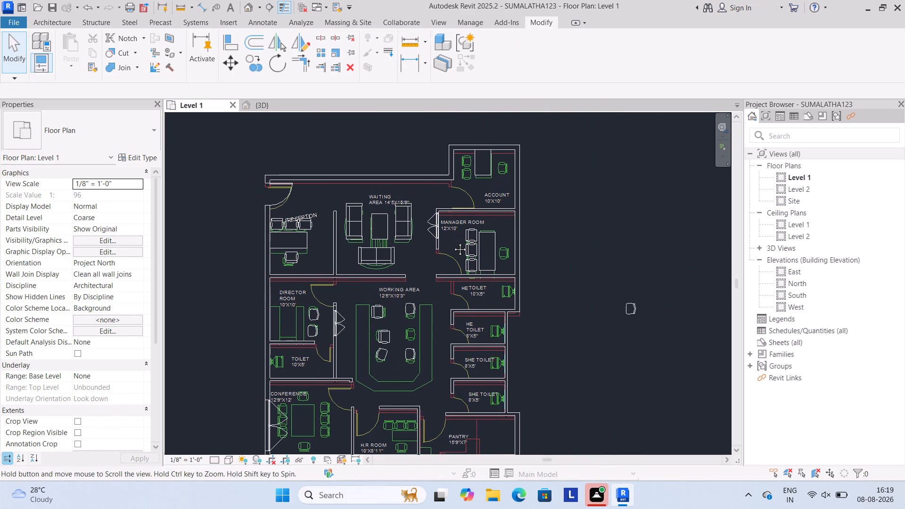
{"action": "middle_click_drag", "start_coordinate": [453, 242], "coordinate": [452, 245]}
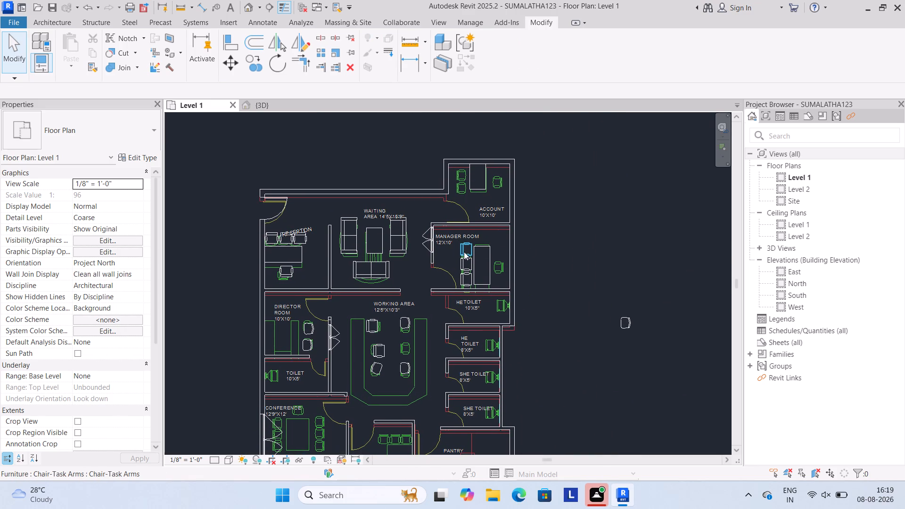
{"action": "left_click", "coordinate": [466, 250]}
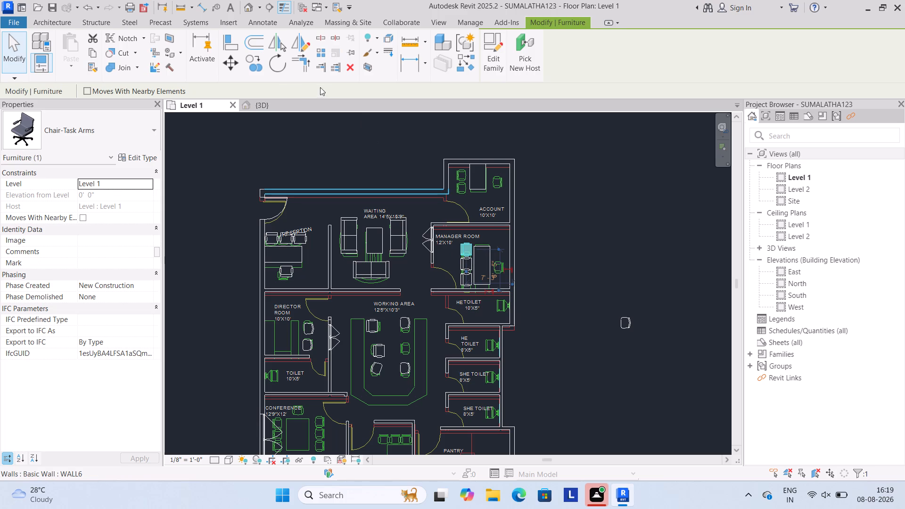
{"action": "left_click", "coordinate": [254, 57]}
{"action": "left_click_drag", "start_coordinate": [461, 248], "coordinate": [455, 215]}
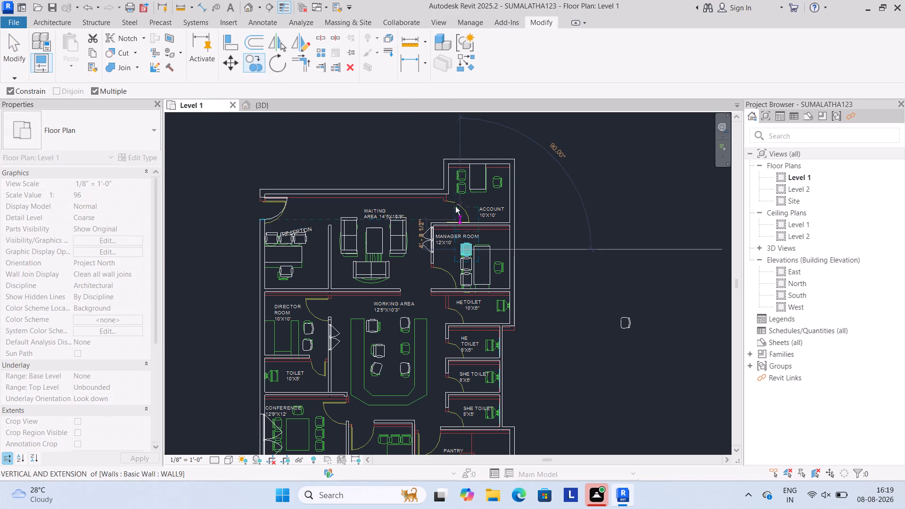
{"action": "scroll", "coordinate": [457, 185], "scroll_direction": "up", "scroll_amount": 3}
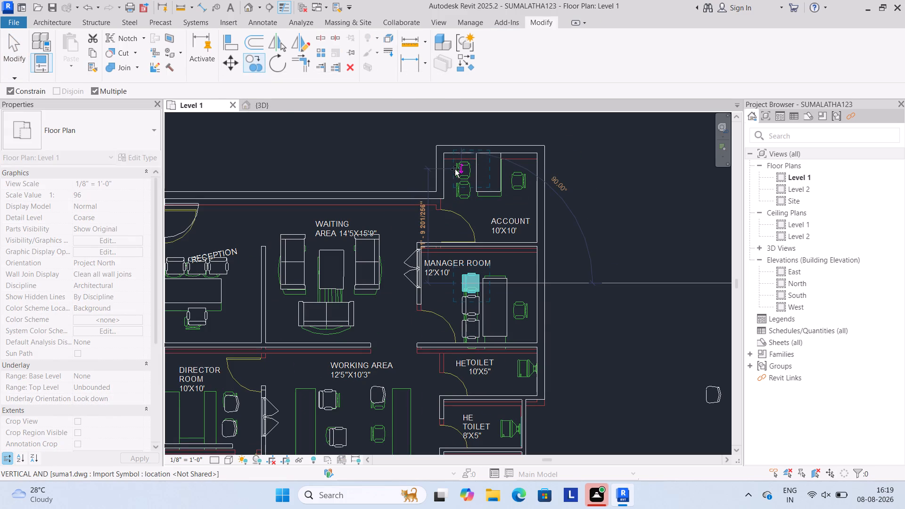
{"action": "left_click", "coordinate": [458, 170]}
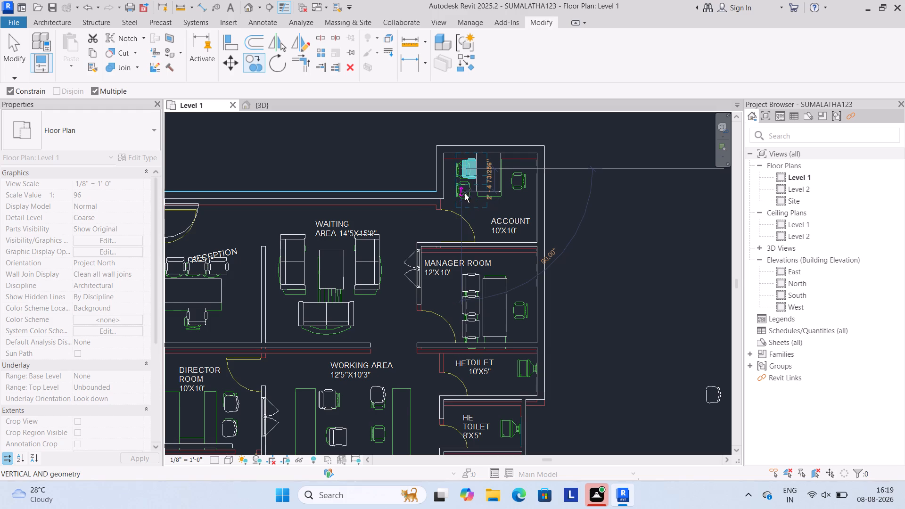
{"action": "left_click", "coordinate": [466, 190]}
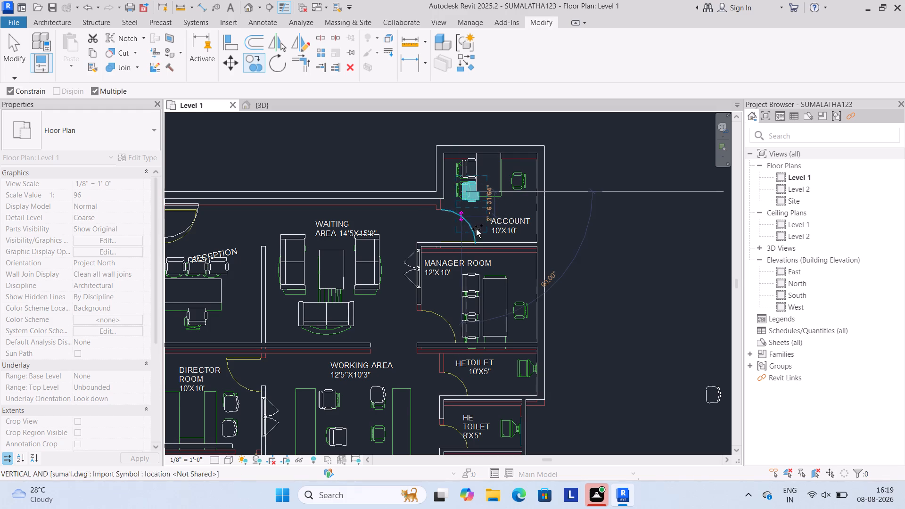
{"action": "key", "text": "Escape"}
{"action": "key", "text": "Escape"}
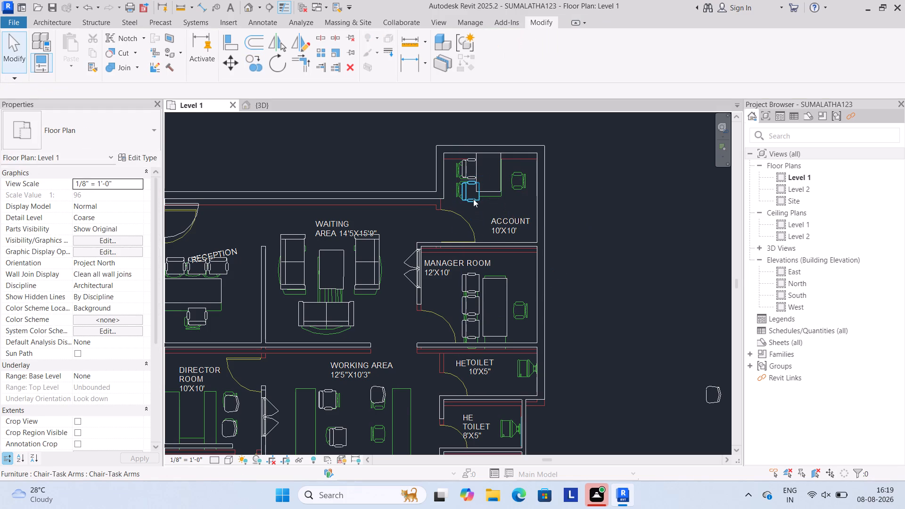
{"action": "key", "text": "Escape"}
{"action": "key", "text": "Escape"}
{"action": "key", "text": "Escape"}
{"action": "key", "text": "Escape"}
Move the account room's lower visitor task chair horizontally about 10" away from the desk, over its CAD seat.
{"action": "scroll", "coordinate": [491, 190], "scroll_direction": "up", "scroll_amount": 4}
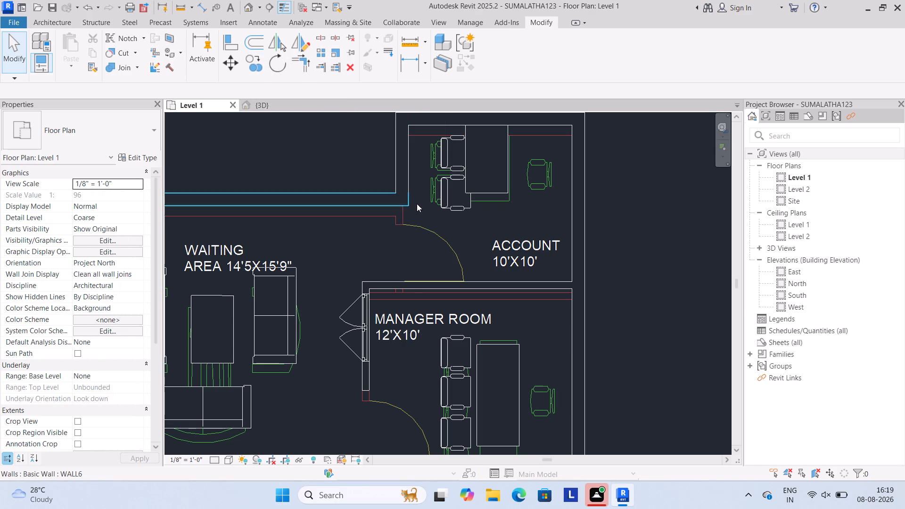
{"action": "left_click", "coordinate": [442, 207]}
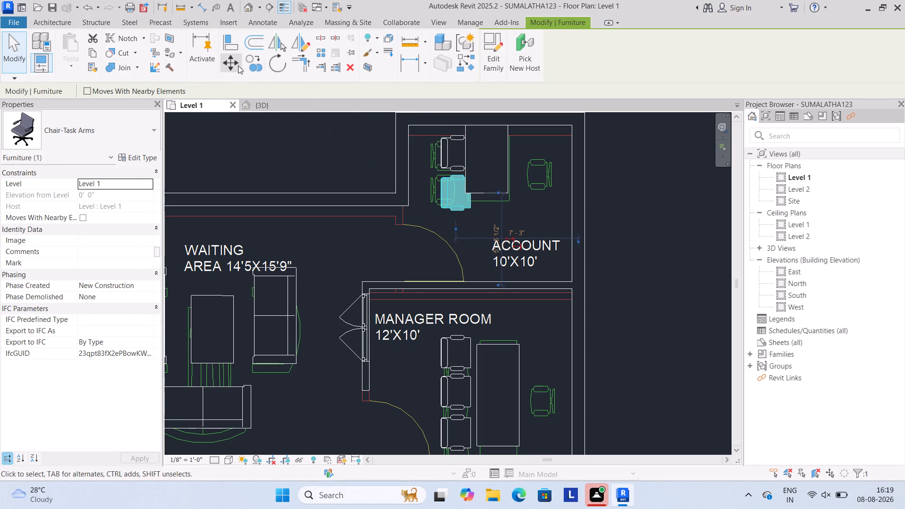
{"action": "left_click", "coordinate": [233, 66]}
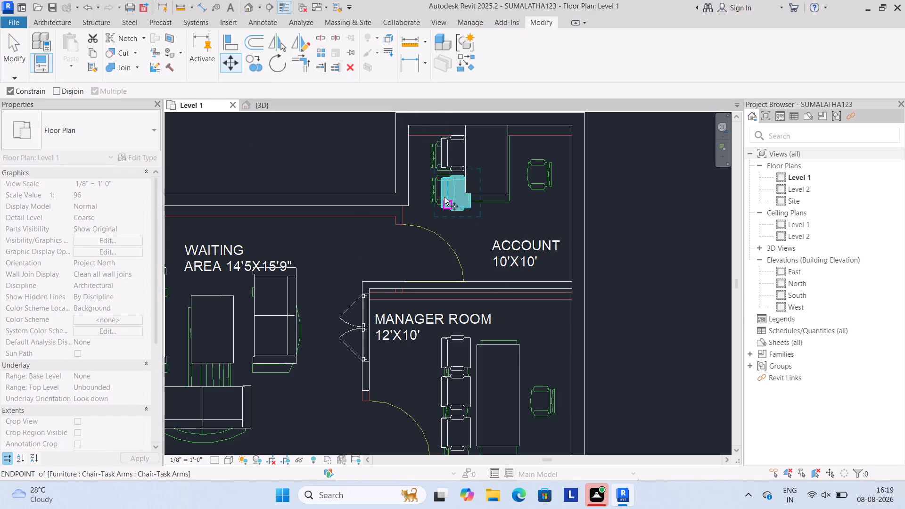
{"action": "left_click_drag", "start_coordinate": [446, 195], "coordinate": [429, 194]}
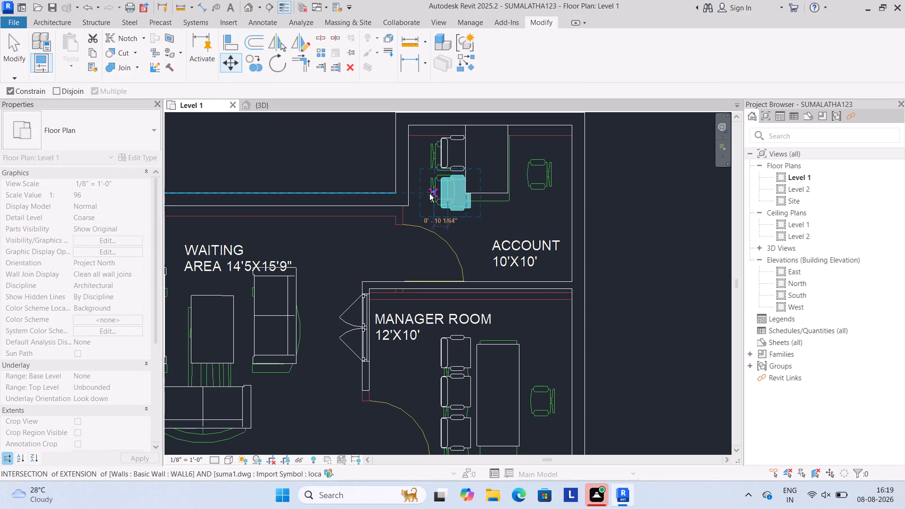
{"action": "left_click_drag", "start_coordinate": [429, 194], "coordinate": [431, 194]}
{"action": "left_click", "coordinate": [431, 194]}
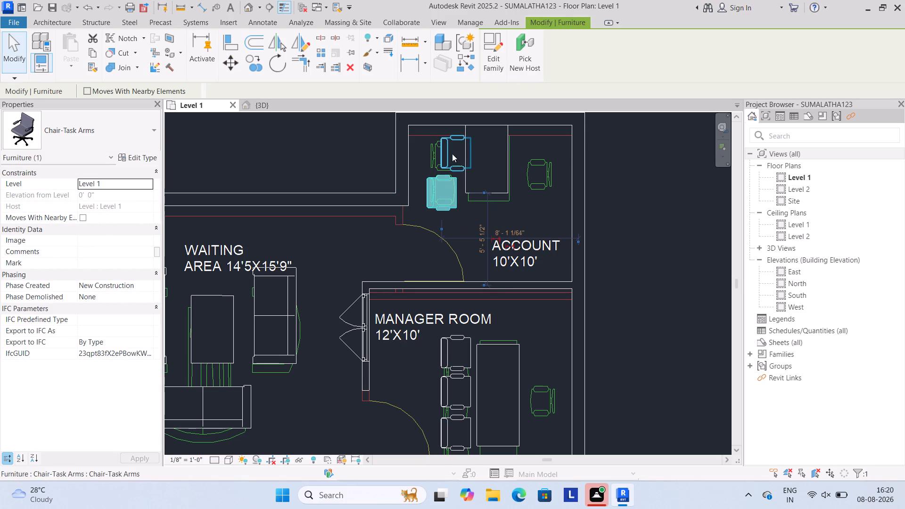
Nudge the account room's lower visitor task chair about 1" further from the desk and about 3" towards the upper chair.
{"action": "left_click", "coordinate": [232, 58]}
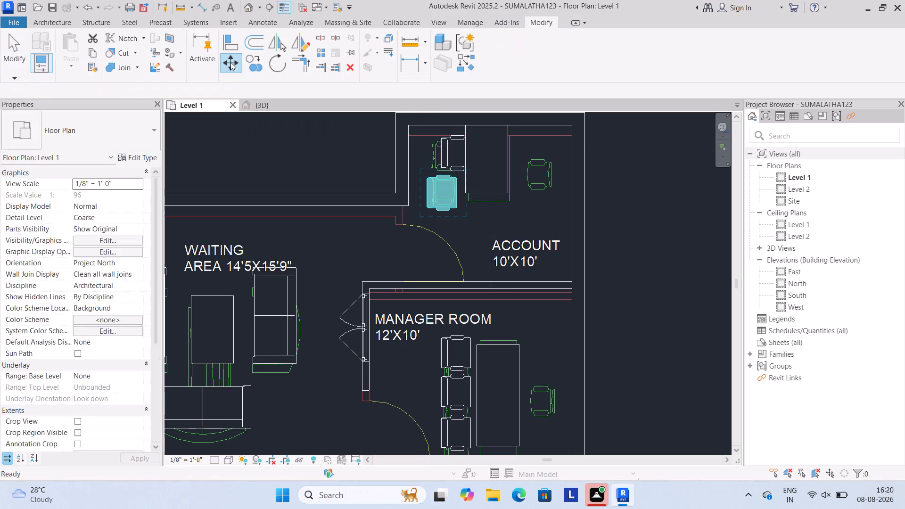
{"action": "left_click", "coordinate": [442, 159]}
{"action": "left_click_drag", "start_coordinate": [440, 156], "coordinate": [426, 158]}
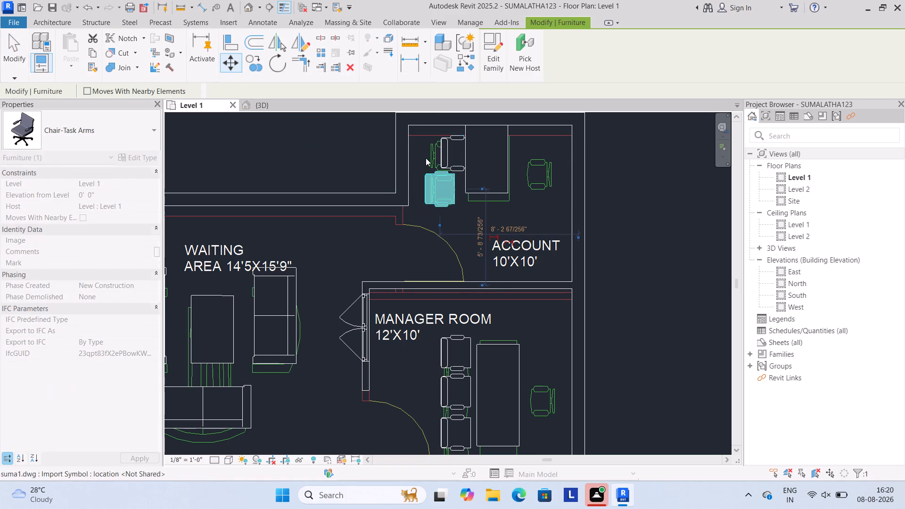
{"action": "left_click_drag", "start_coordinate": [426, 158], "coordinate": [441, 151]}
{"action": "left_click_drag", "start_coordinate": [441, 151], "coordinate": [430, 151]}
{"action": "left_click", "coordinate": [430, 151]}
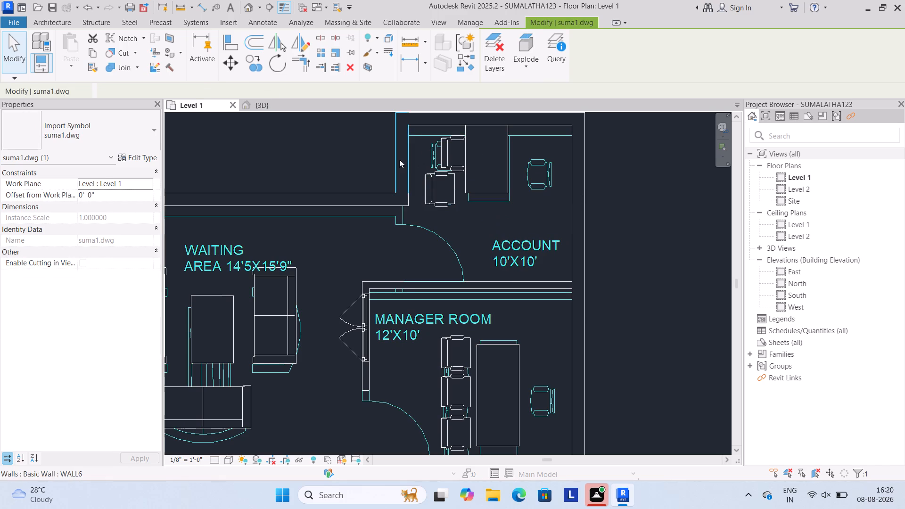
{"action": "key", "text": "Escape"}
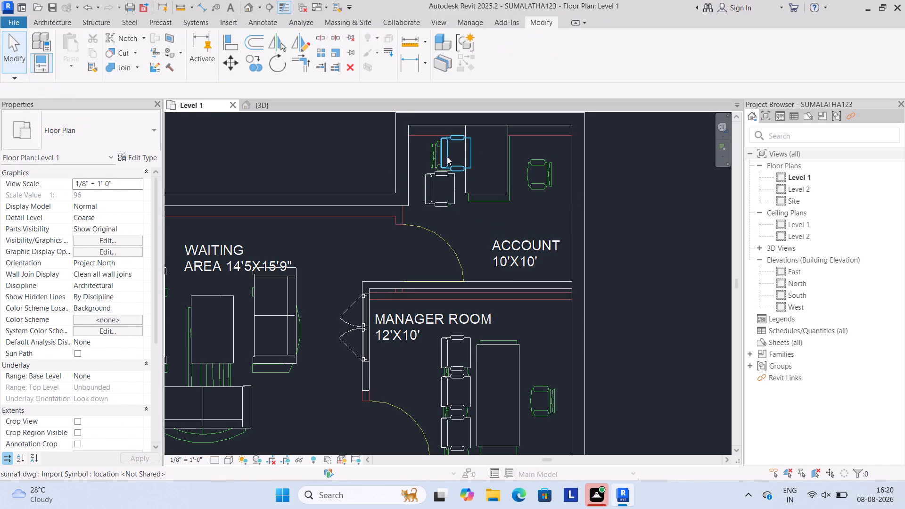
Move the account room's upper visitor task chair horizontally about 6" away from the desk.
{"action": "left_click", "coordinate": [447, 156]}
{"action": "left_click", "coordinate": [232, 67]}
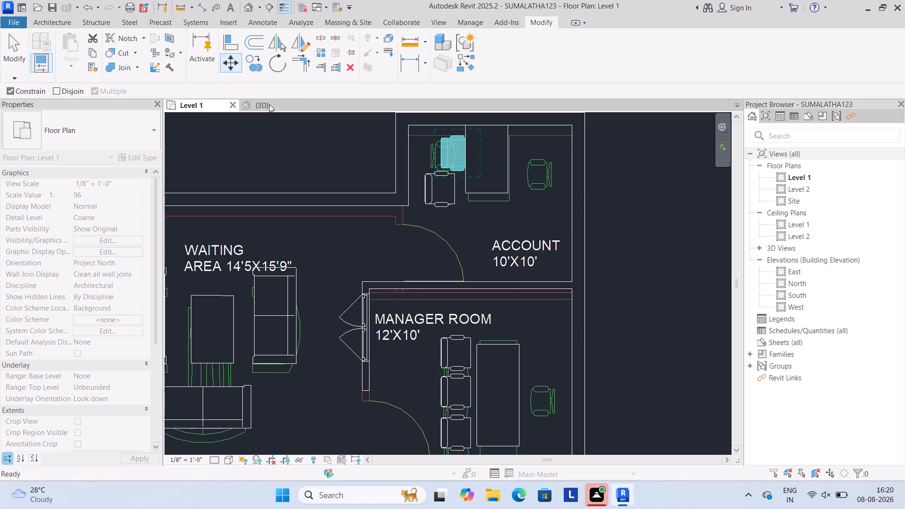
{"action": "left_click_drag", "start_coordinate": [442, 152], "coordinate": [426, 152]}
{"action": "left_click", "coordinate": [427, 150]}
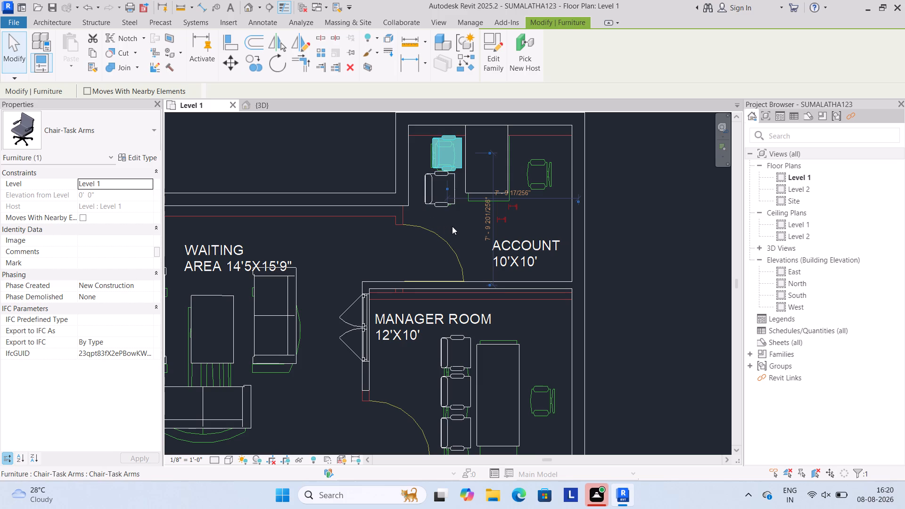
{"action": "key", "text": "Escape"}
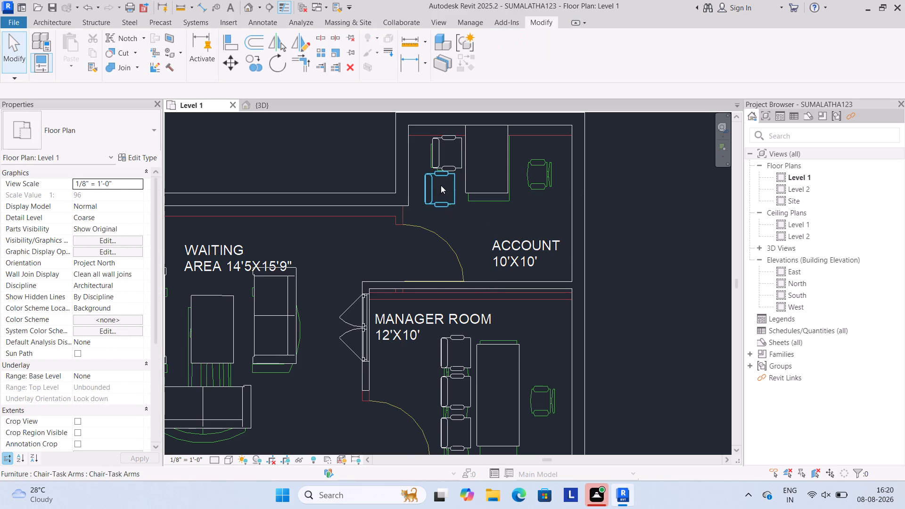
Move the account room's upper visitor task chair about 3" further from the desk to cover its CAD seat.
{"action": "scroll", "coordinate": [441, 185], "scroll_direction": "down", "scroll_amount": 1}
{"action": "scroll", "coordinate": [446, 178], "scroll_direction": "up", "scroll_amount": 3}
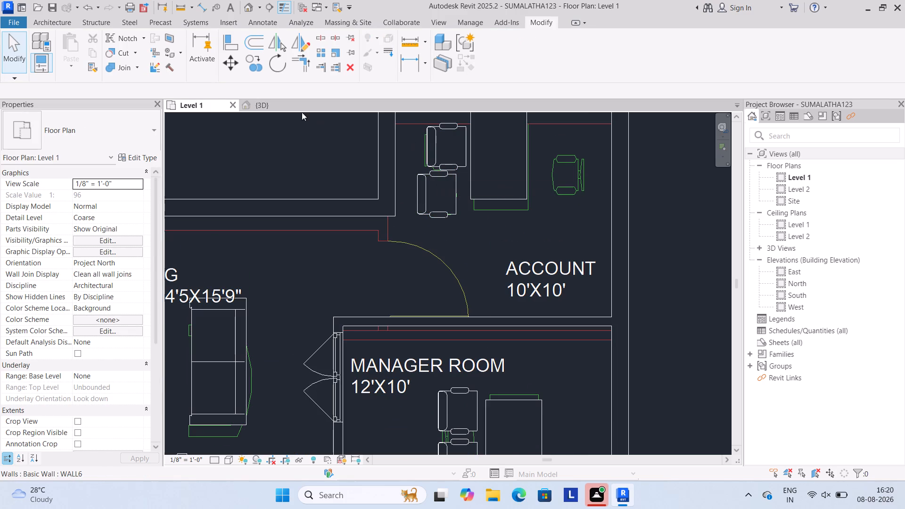
{"action": "left_click", "coordinate": [426, 133]}
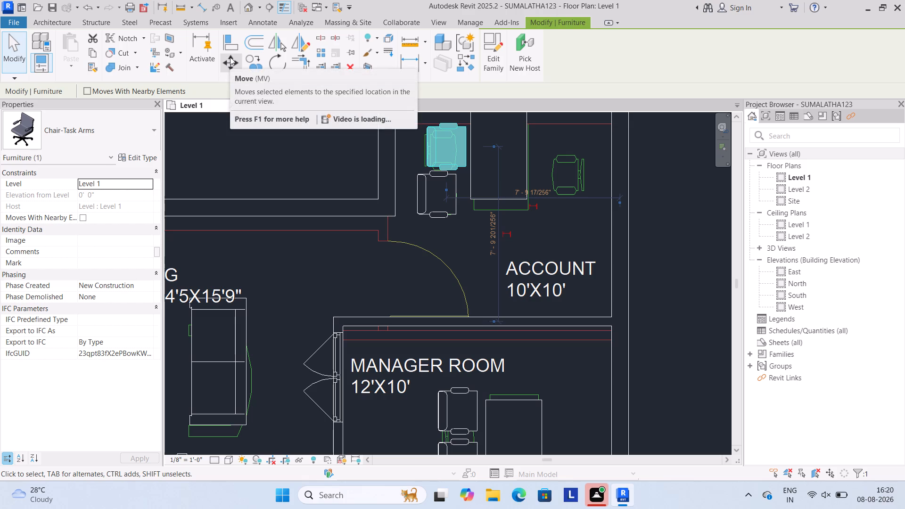
{"action": "left_click", "coordinate": [230, 57]}
{"action": "left_click", "coordinate": [446, 148]}
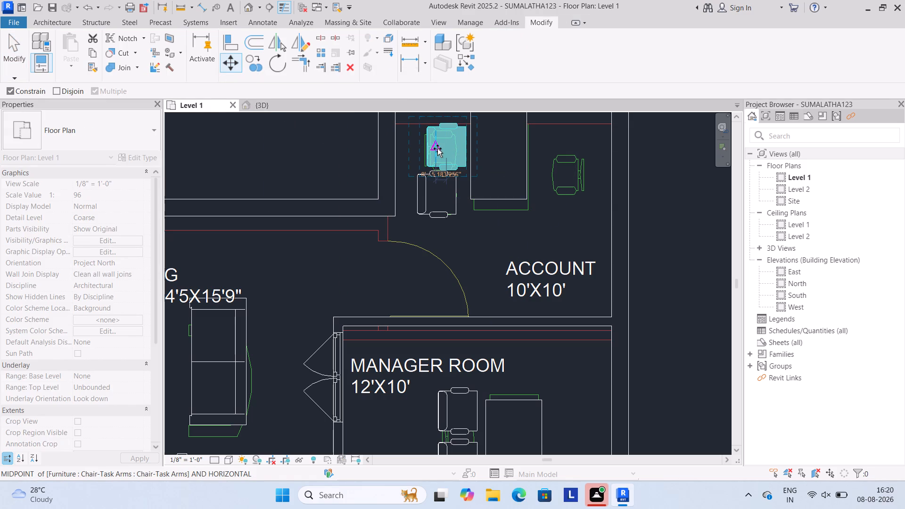
{"action": "left_click", "coordinate": [442, 148]}
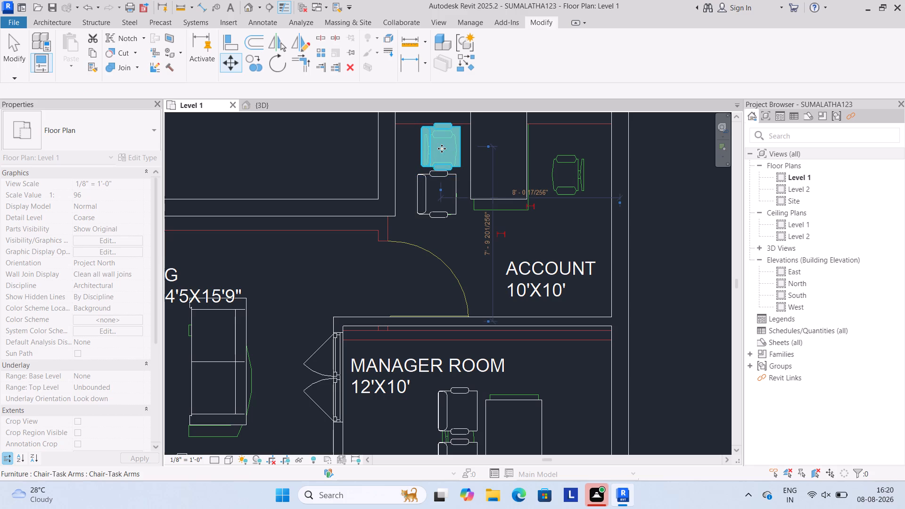
{"action": "scroll", "coordinate": [428, 205], "scroll_direction": "down", "scroll_amount": 1}
{"action": "key", "text": "Escape"}
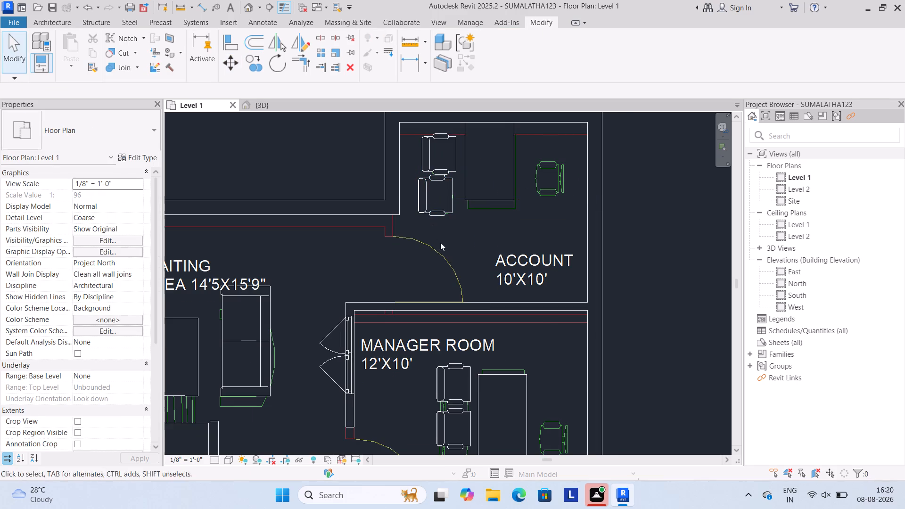
{"action": "scroll", "coordinate": [487, 287], "scroll_direction": "down", "scroll_amount": 2}
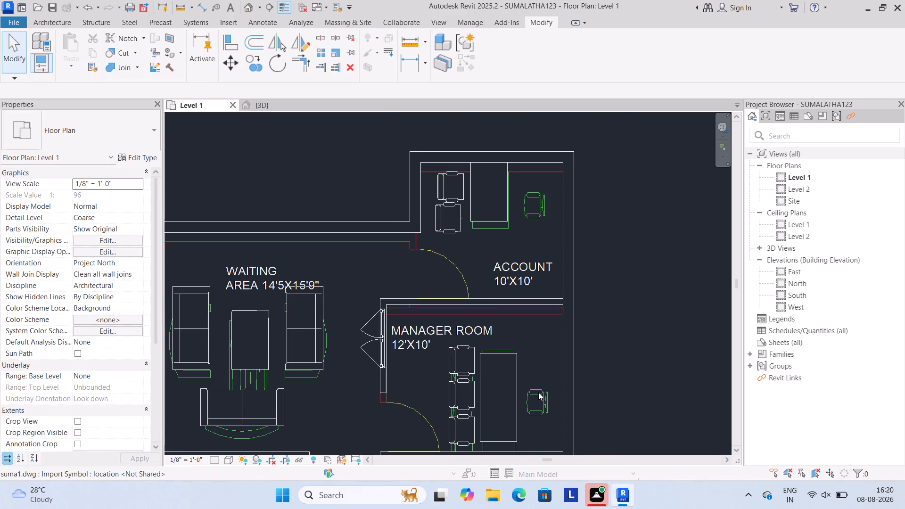
Copy the working area's upper desk chair to the toilet corner about 15'-7" across, behind the manager room's desk, and into the waiting area.
{"action": "left_click", "coordinate": [538, 392]}
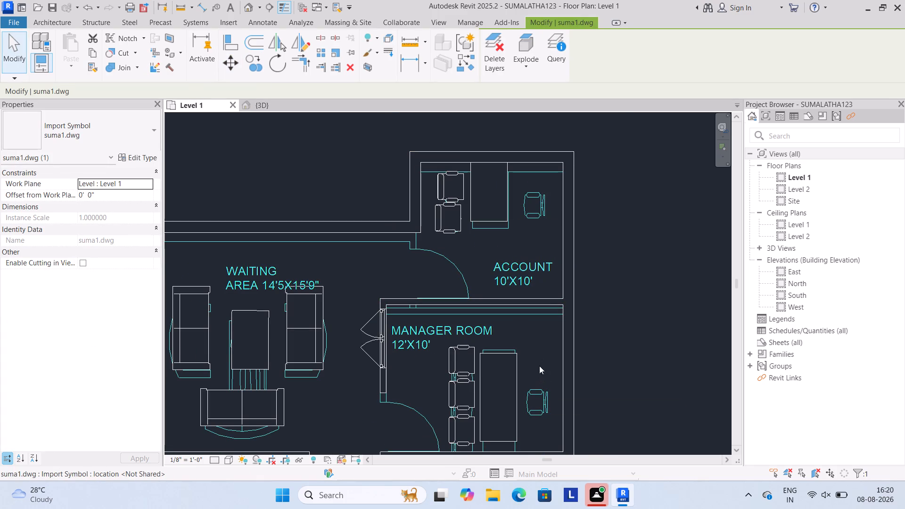
{"action": "key", "text": "Escape"}
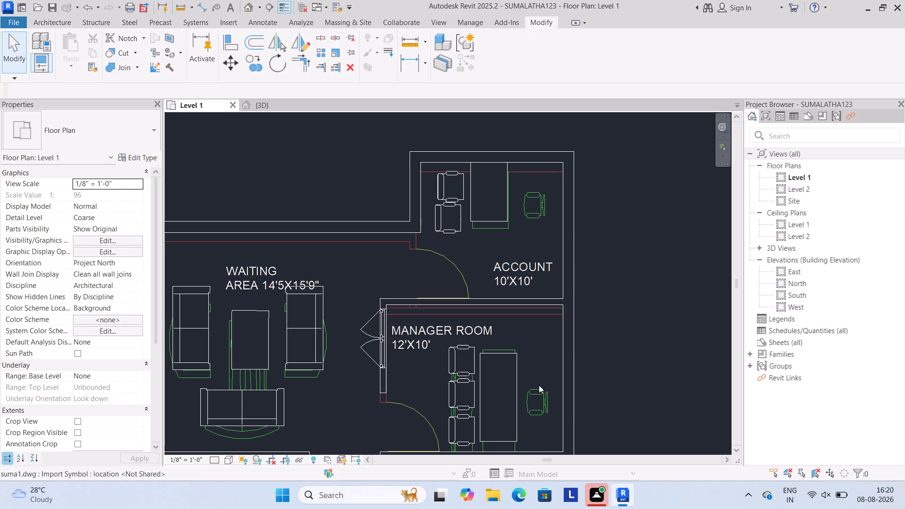
{"action": "scroll", "coordinate": [540, 399], "scroll_direction": "down", "scroll_amount": 3}
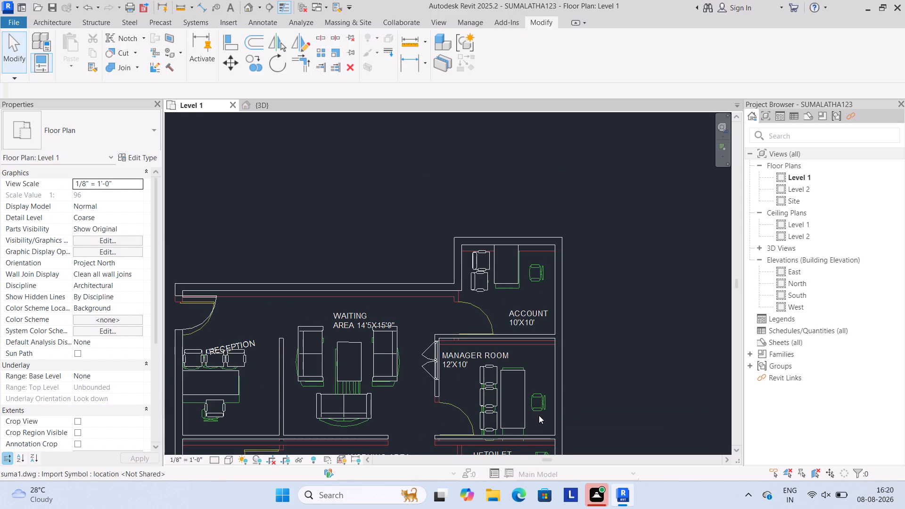
{"action": "middle_click_drag", "start_coordinate": [539, 417], "coordinate": [509, 249]}
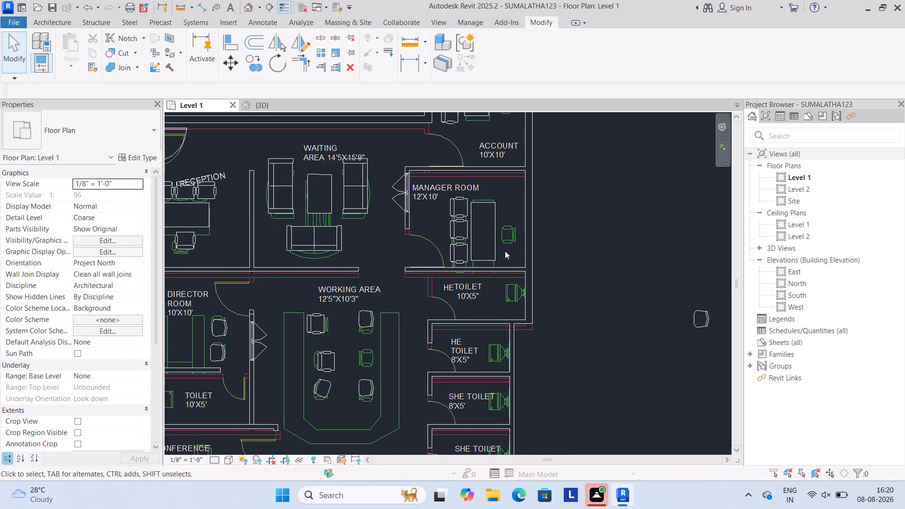
{"action": "scroll", "coordinate": [505, 251], "scroll_direction": "down", "scroll_amount": 2}
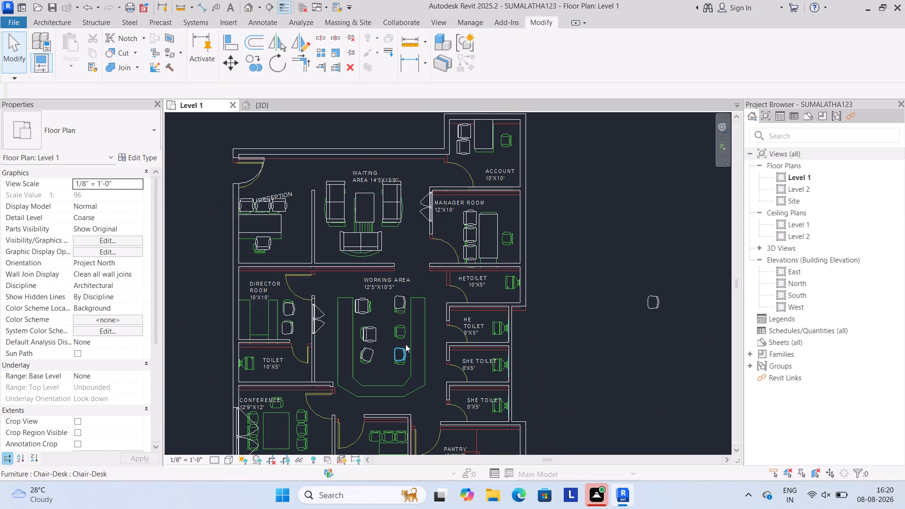
{"action": "scroll", "coordinate": [405, 337], "scroll_direction": "up", "scroll_amount": 3}
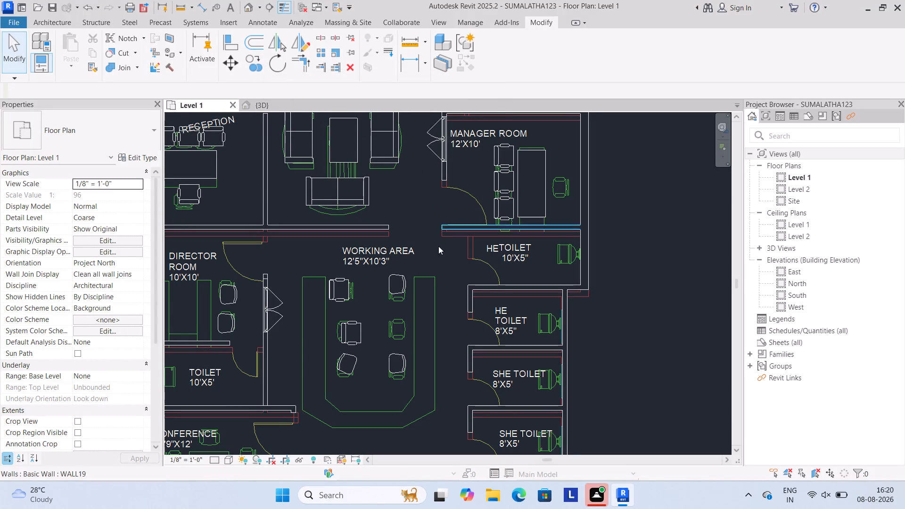
{"action": "left_click", "coordinate": [404, 282]}
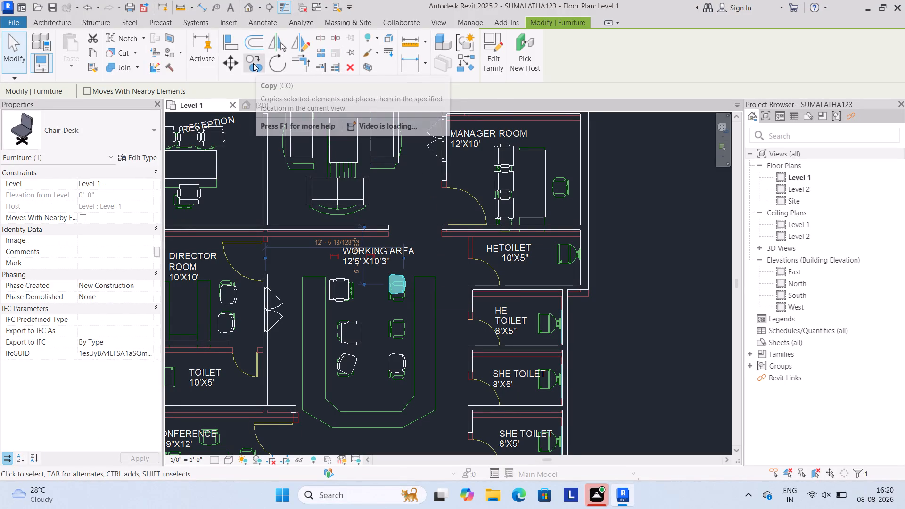
{"action": "left_click", "coordinate": [253, 63]}
{"action": "left_click_drag", "start_coordinate": [393, 280], "coordinate": [474, 228]}
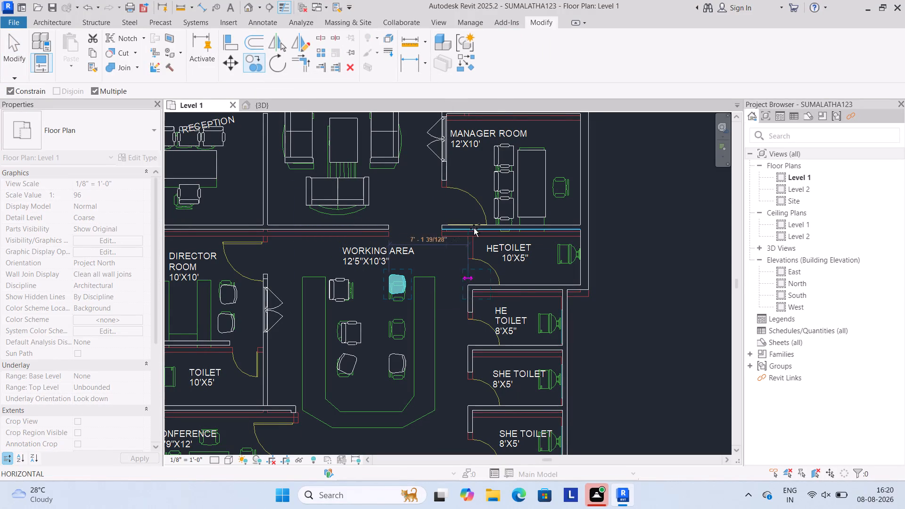
{"action": "left_click_drag", "start_coordinate": [474, 228], "coordinate": [561, 184]}
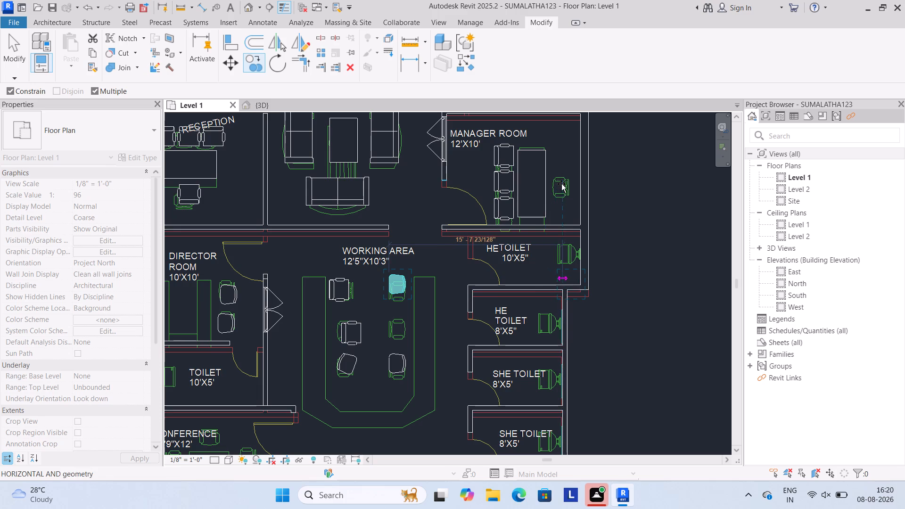
{"action": "left_click_drag", "start_coordinate": [561, 184], "coordinate": [562, 184]}
{"action": "left_click", "coordinate": [559, 184]}
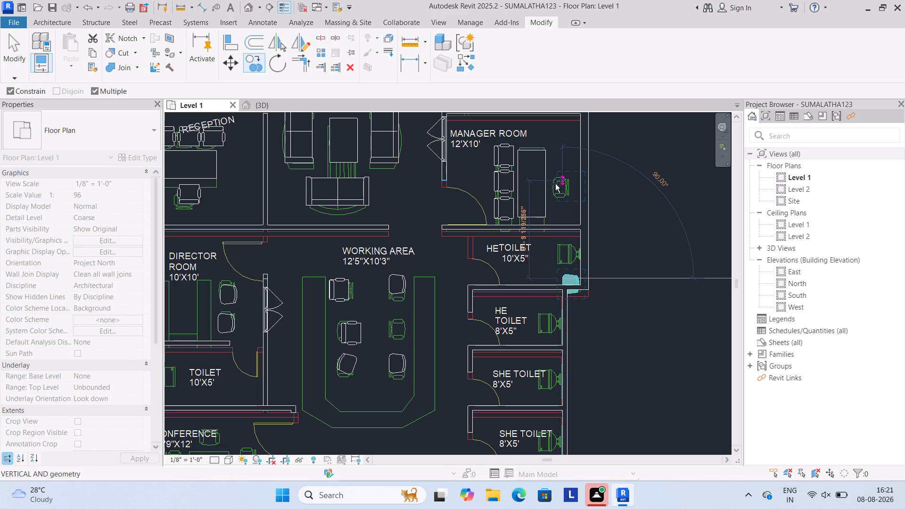
{"action": "left_click", "coordinate": [554, 184]}
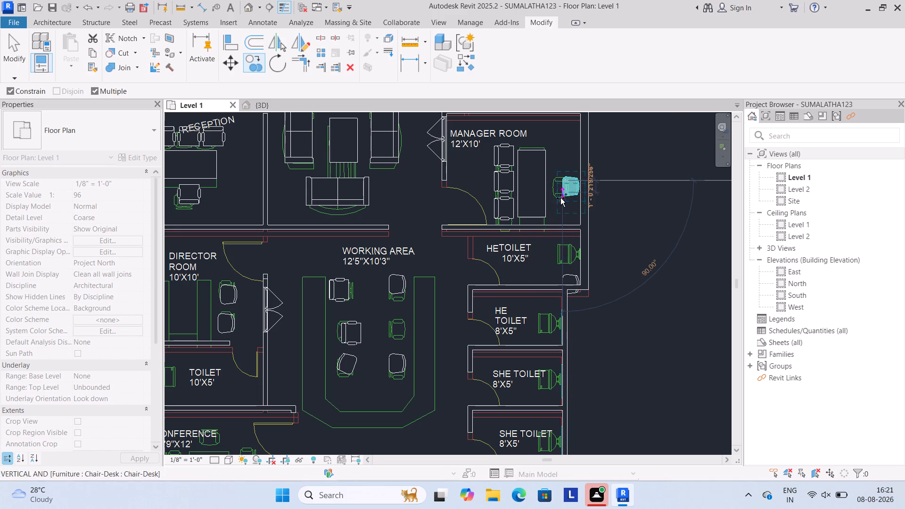
{"action": "left_click", "coordinate": [397, 330]}
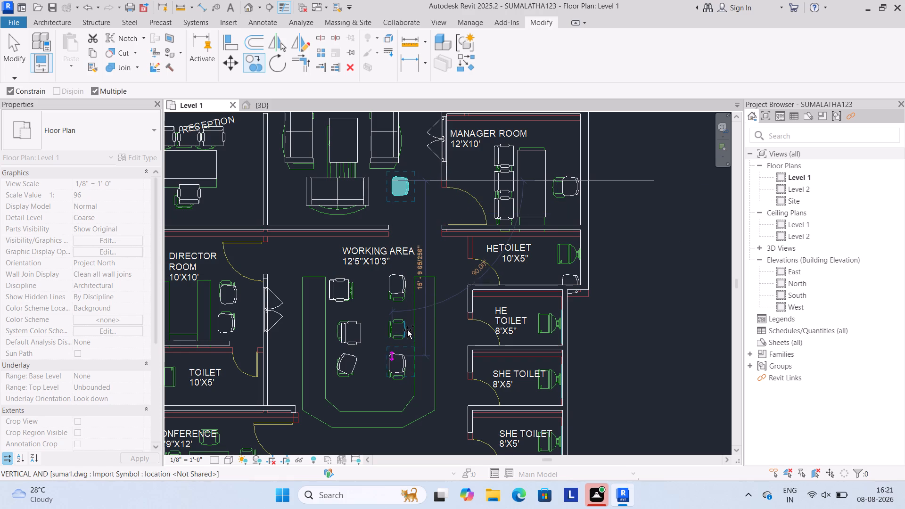
{"action": "key", "text": "Escape"}
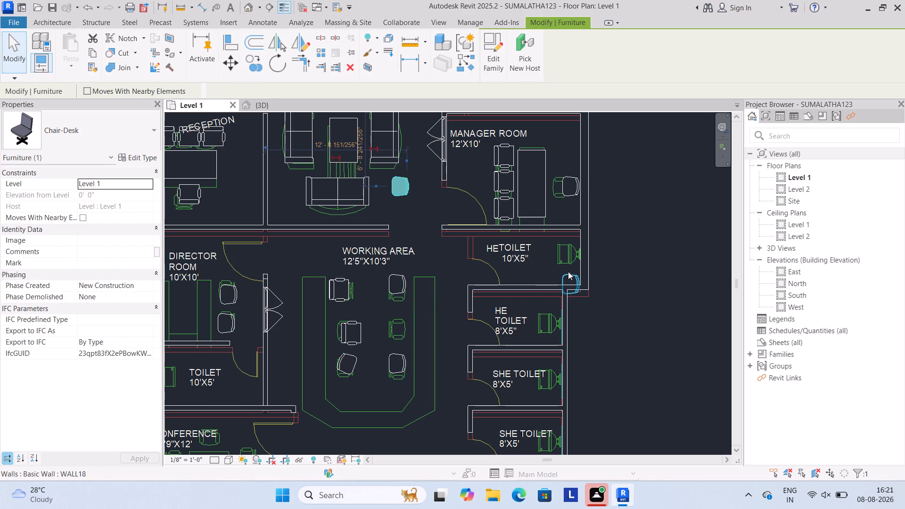
Delete the stray desk chair copy at the outer wall corner of the 10'x5' He Toilet.
{"action": "left_click", "coordinate": [568, 271]}
{"action": "key", "text": "Delete"}
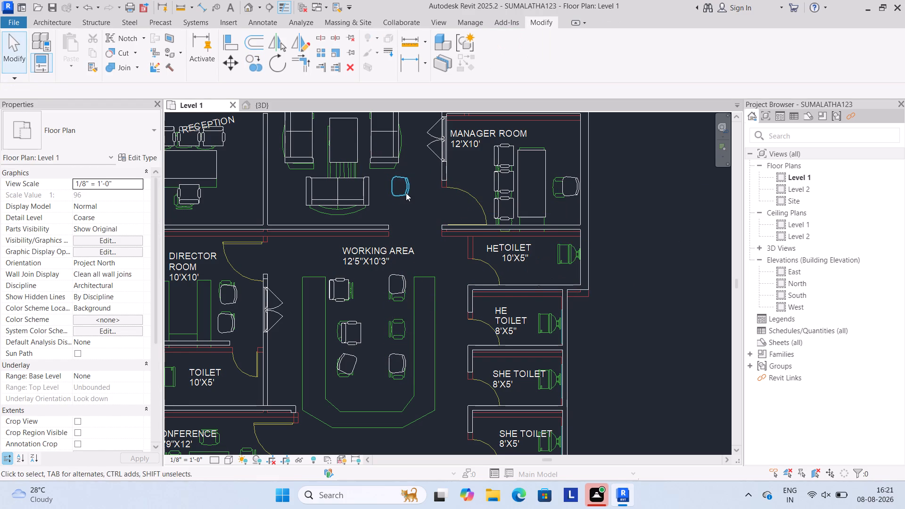
Copy the stray waiting area desk chair vertically about 12'-4" onto the working area's empty middle CAD seat.
{"action": "left_click", "coordinate": [406, 193]}
{"action": "left_click", "coordinate": [252, 63]}
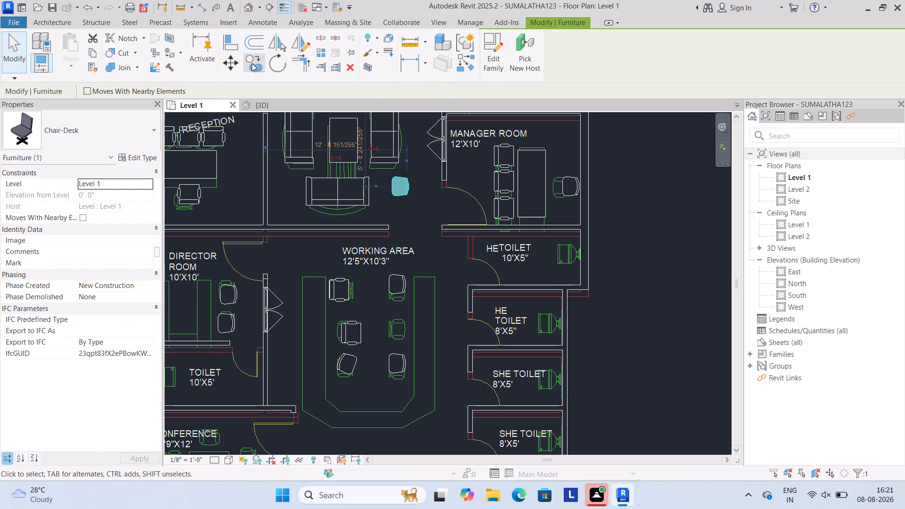
{"action": "left_click_drag", "start_coordinate": [403, 189], "coordinate": [419, 299]}
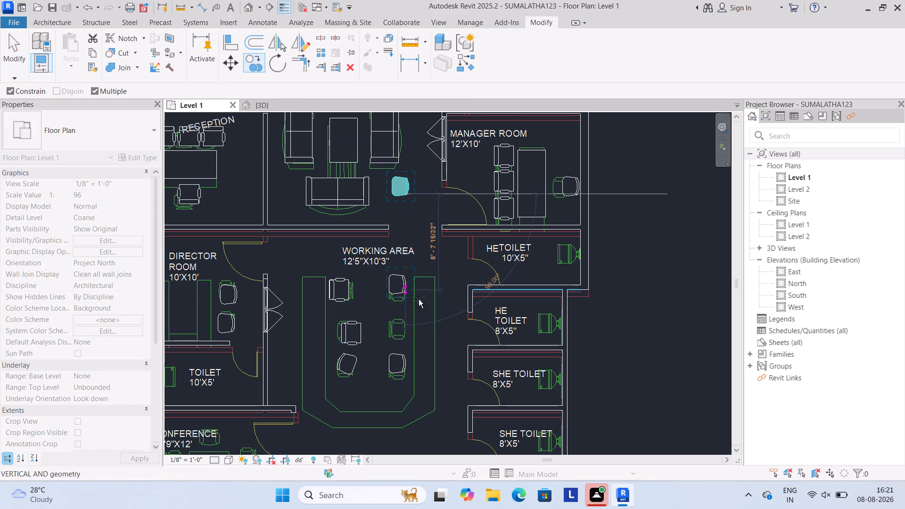
{"action": "left_click_drag", "start_coordinate": [419, 299], "coordinate": [393, 334]}
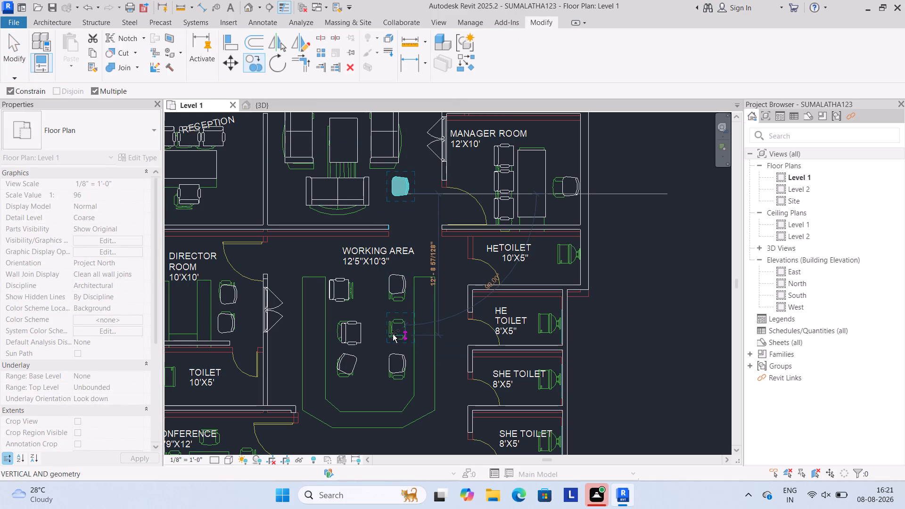
{"action": "left_click_drag", "start_coordinate": [393, 334], "coordinate": [393, 333]}
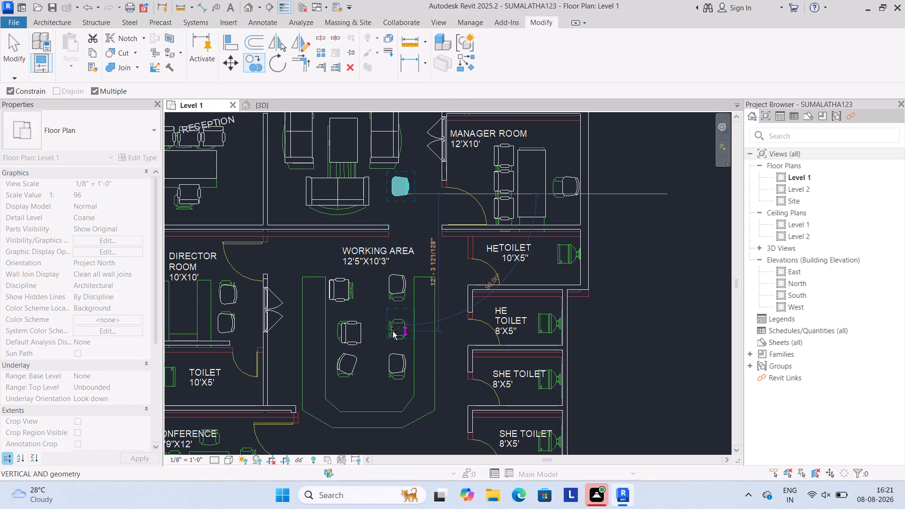
{"action": "left_click", "coordinate": [393, 331]}
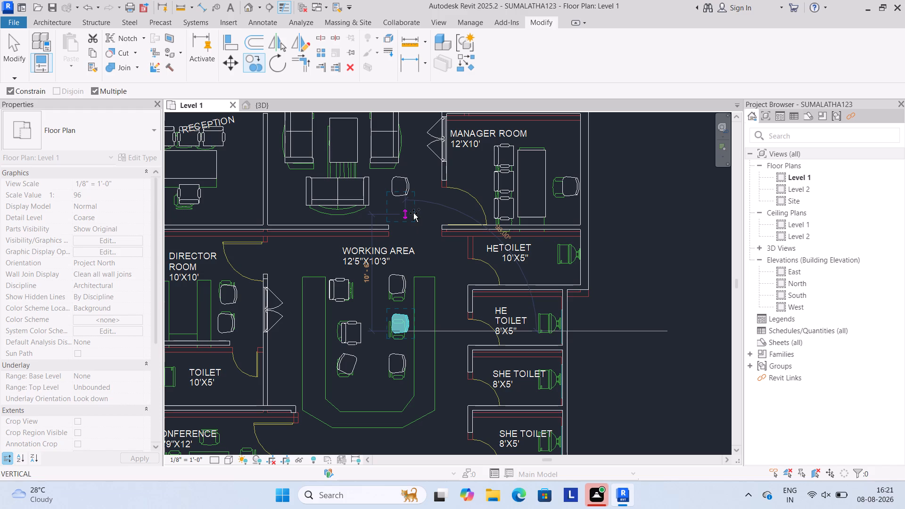
{"action": "key", "text": "Escape"}
Delete the stray desk chair beside the sofa in the waiting area.
{"action": "left_click", "coordinate": [407, 185]}
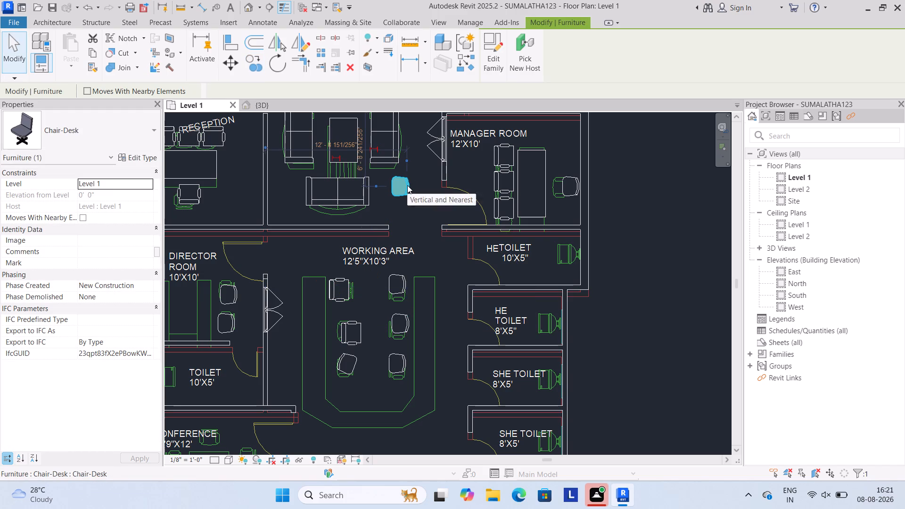
{"action": "key", "text": "Delete"}
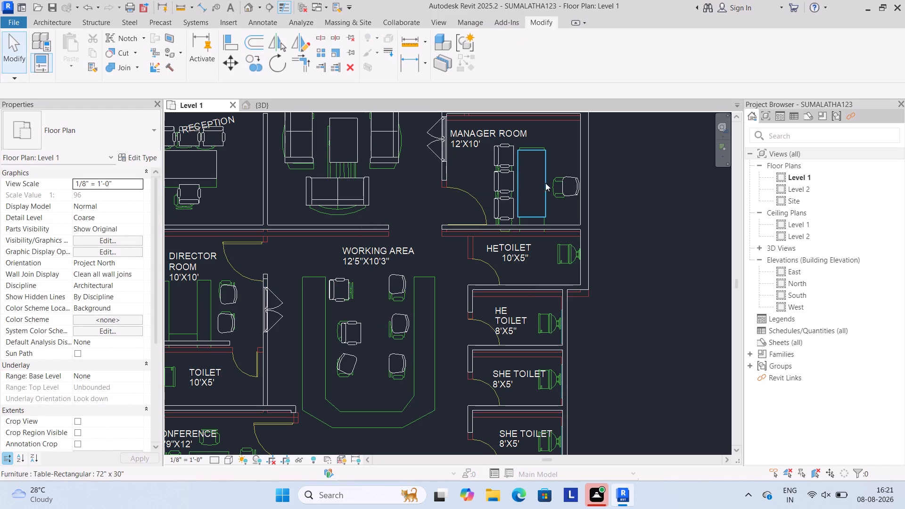
Move the manager room's desk chair horizontally towards the desk, over its CAD seat.
{"action": "left_click", "coordinate": [572, 192]}
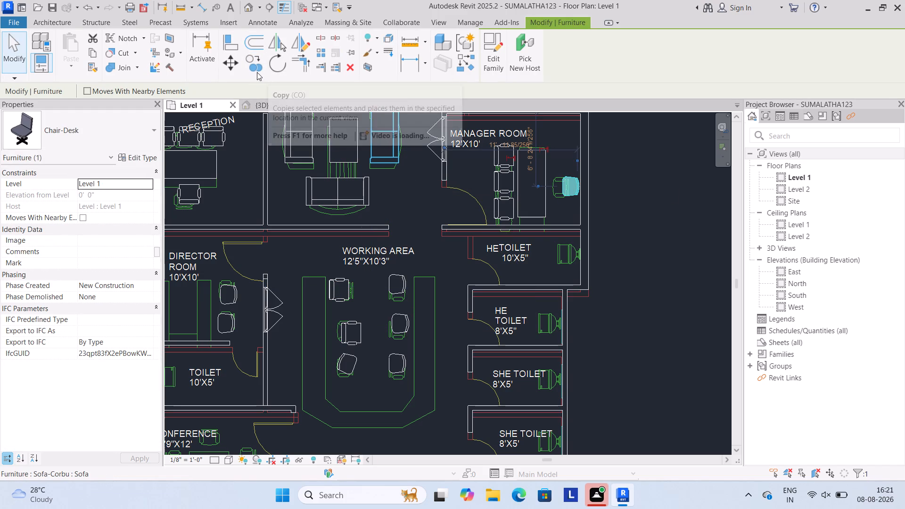
{"action": "left_click", "coordinate": [230, 65]}
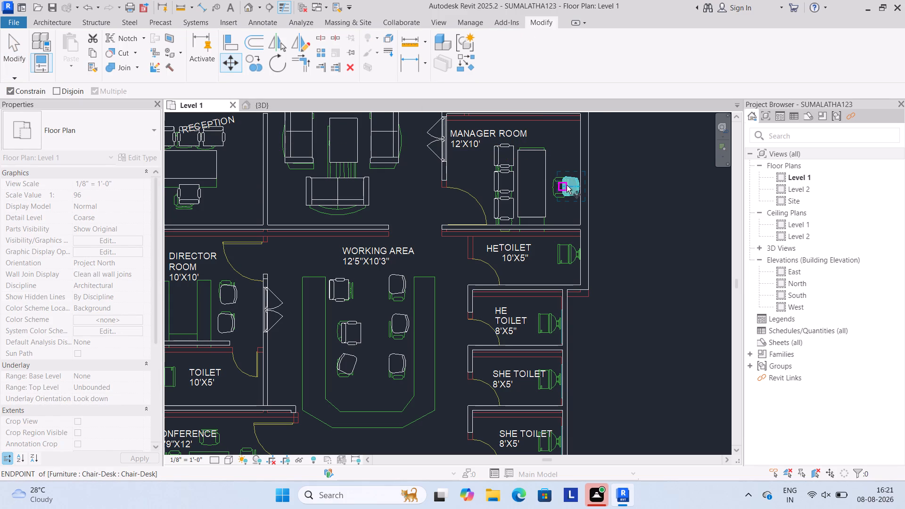
{"action": "left_click", "coordinate": [568, 182]}
{"action": "left_click", "coordinate": [554, 184]}
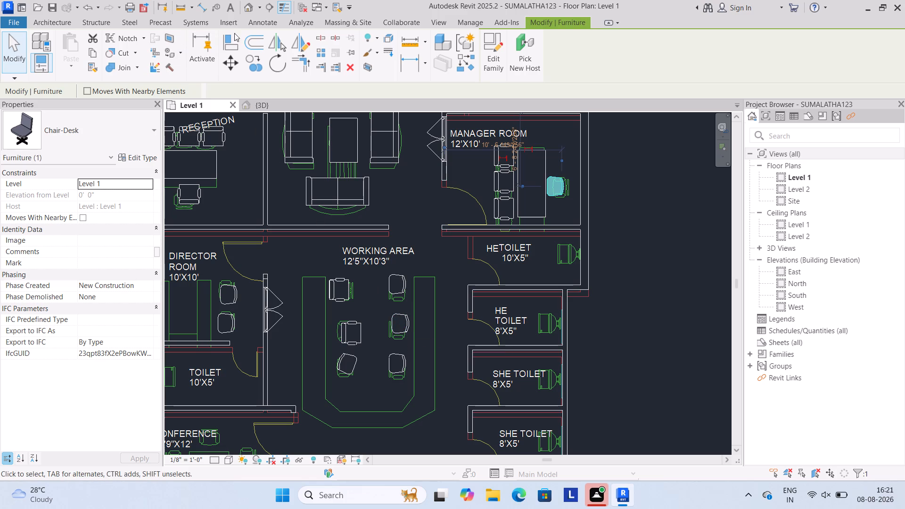
Move the working area's newly copied middle desk chair horizontally towards the toilet side.
{"action": "left_click", "coordinate": [405, 329]}
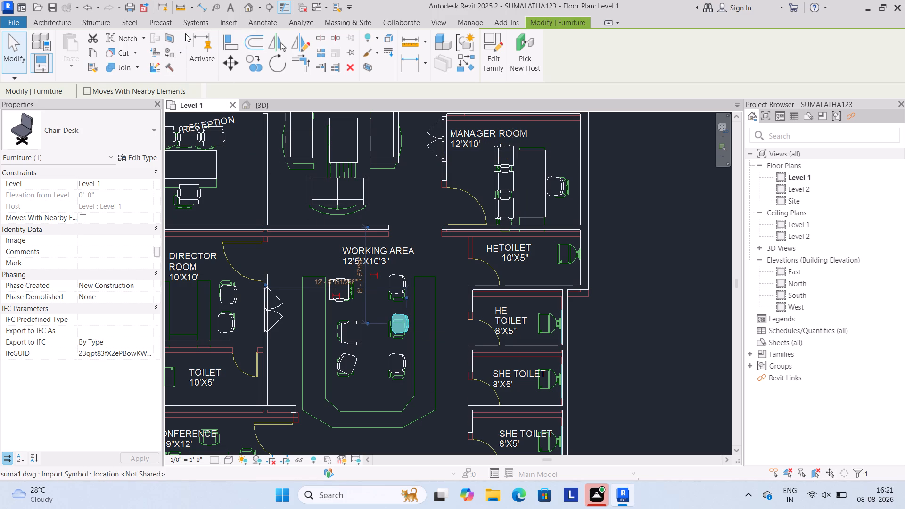
{"action": "left_click", "coordinate": [233, 61]}
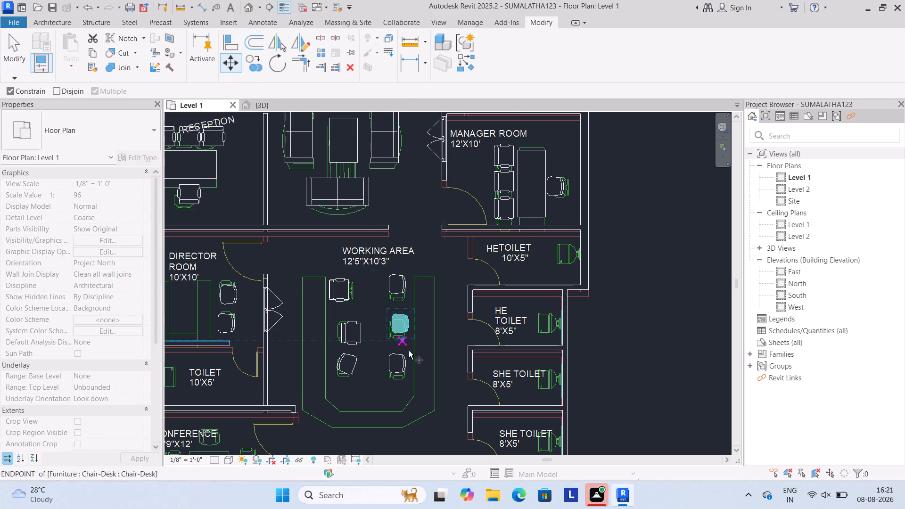
{"action": "left_click_drag", "start_coordinate": [405, 326], "coordinate": [390, 337]}
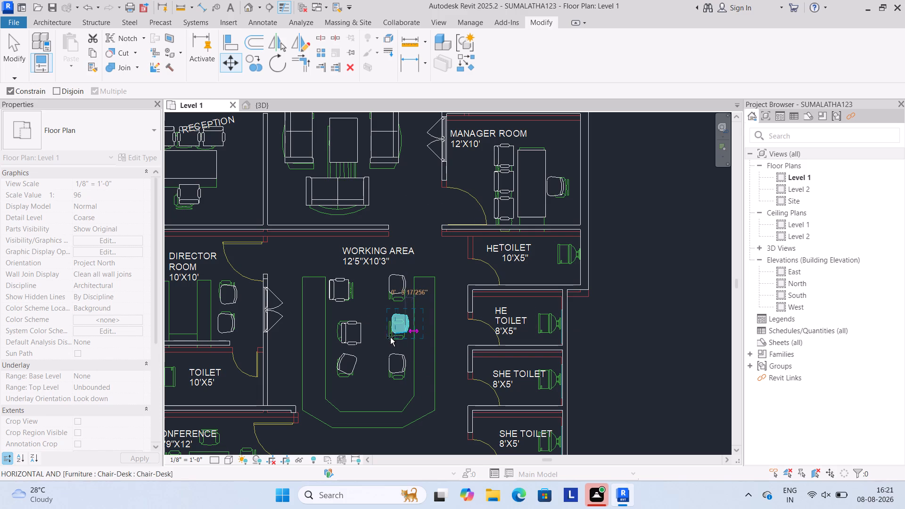
{"action": "left_click_drag", "start_coordinate": [390, 337], "coordinate": [393, 337]}
{"action": "left_click", "coordinate": [393, 337]}
{"action": "left_click", "coordinate": [404, 322]}
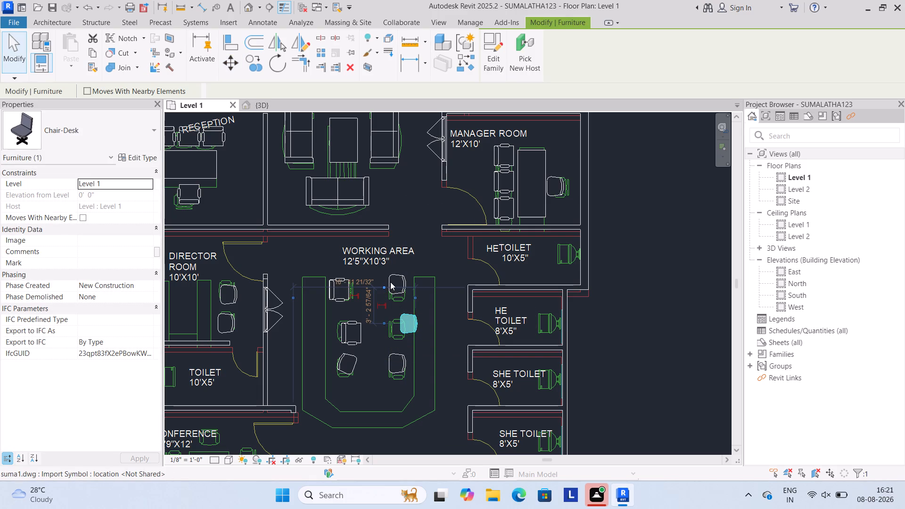
{"action": "key", "text": "Escape"}
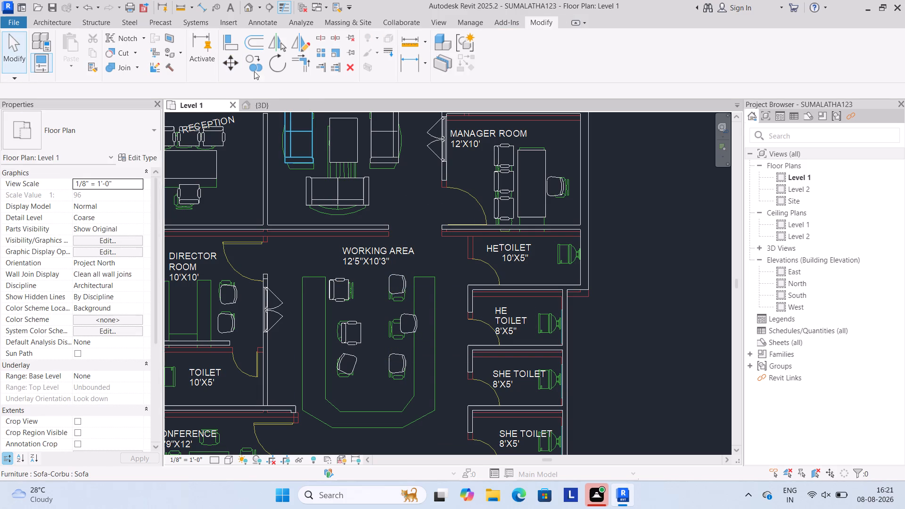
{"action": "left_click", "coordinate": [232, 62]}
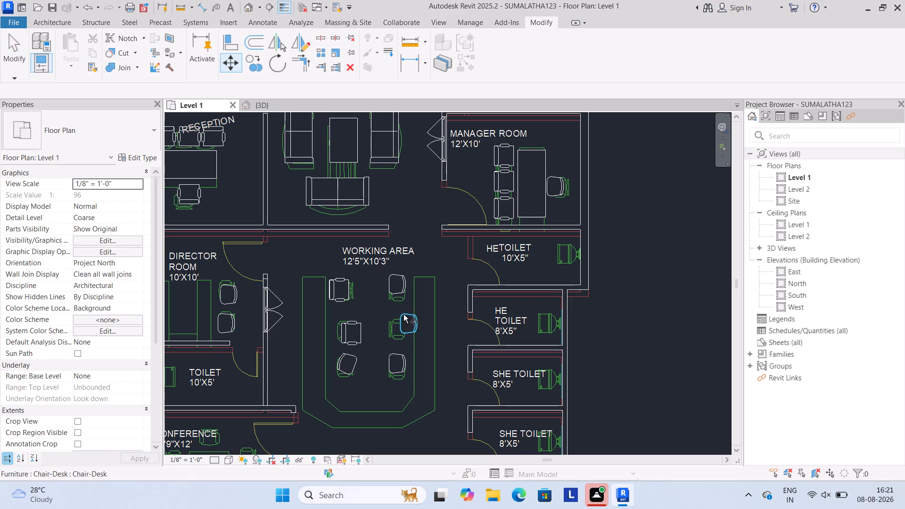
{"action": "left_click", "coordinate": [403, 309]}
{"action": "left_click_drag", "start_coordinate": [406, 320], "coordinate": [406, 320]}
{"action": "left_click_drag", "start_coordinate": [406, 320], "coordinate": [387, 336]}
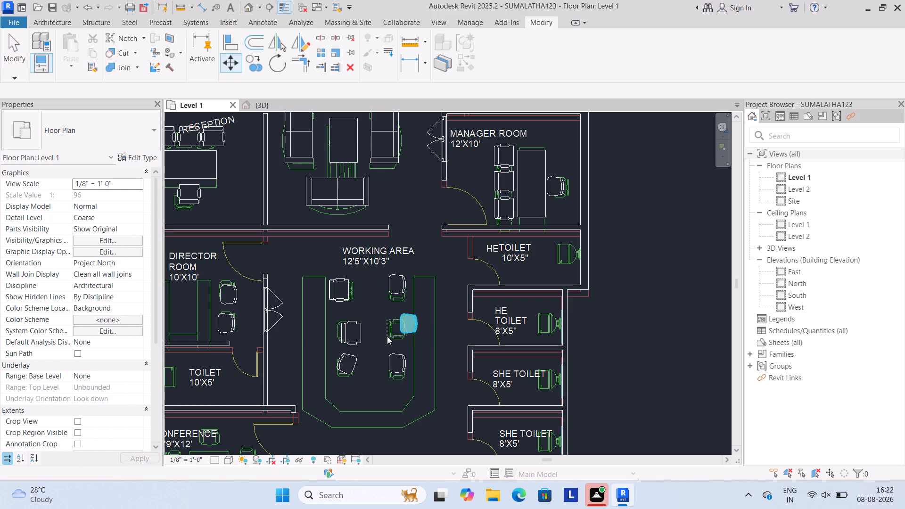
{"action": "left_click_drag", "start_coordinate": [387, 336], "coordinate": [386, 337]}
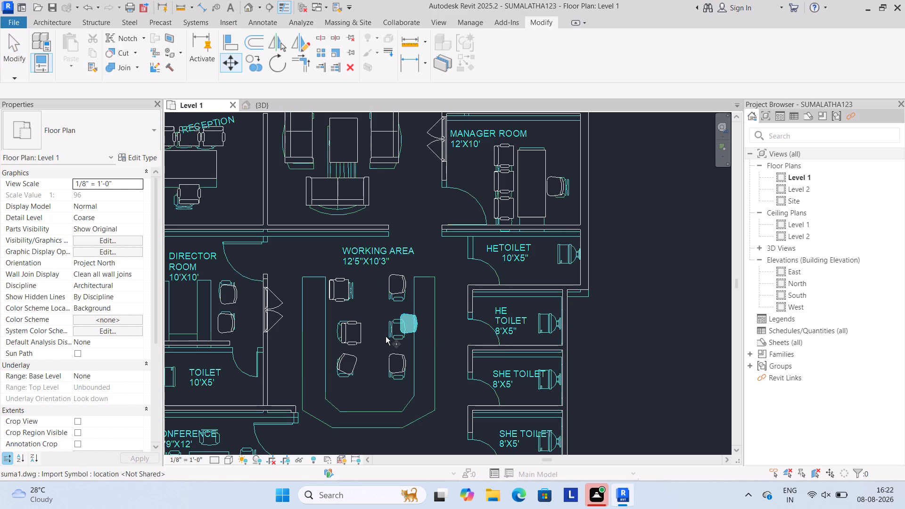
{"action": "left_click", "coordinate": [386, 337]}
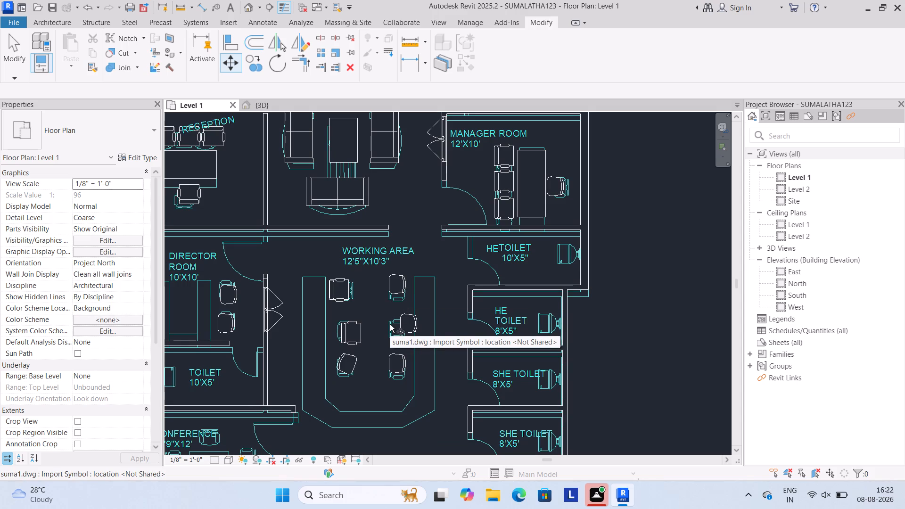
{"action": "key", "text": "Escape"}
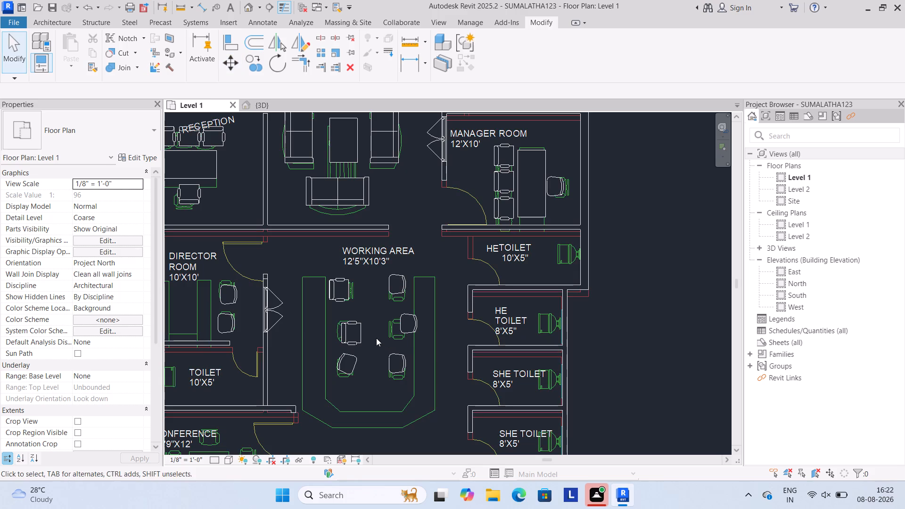
Move the working area's middle desk chair on the toilet side horizontally back over its CAD seat.
{"action": "left_click", "coordinate": [407, 332]}
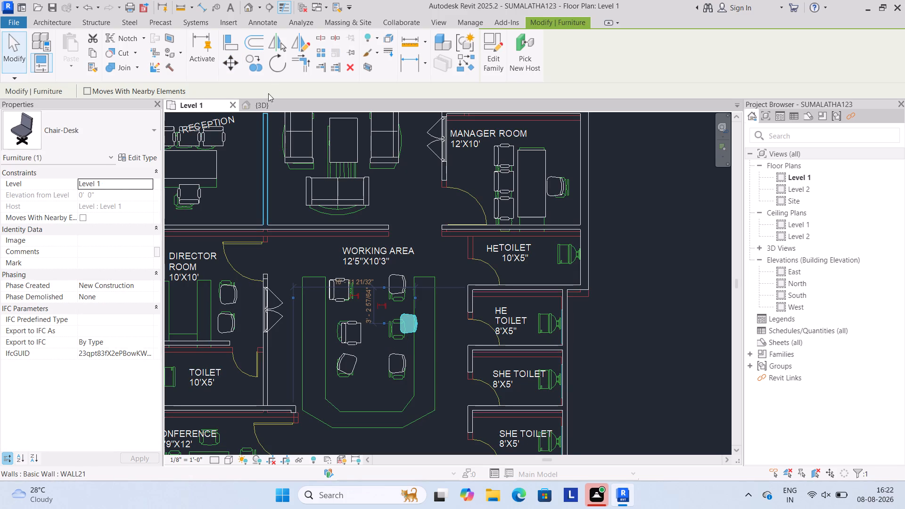
{"action": "left_click", "coordinate": [229, 56]}
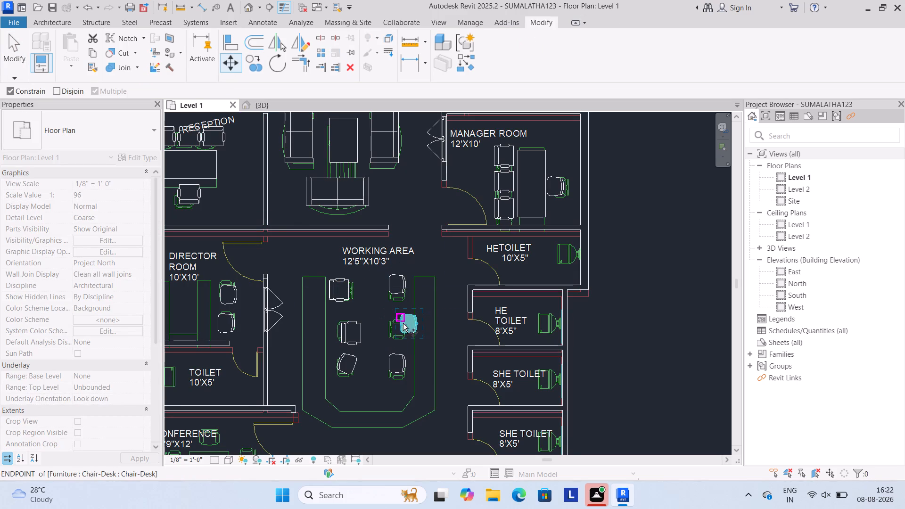
{"action": "left_click", "coordinate": [409, 320]}
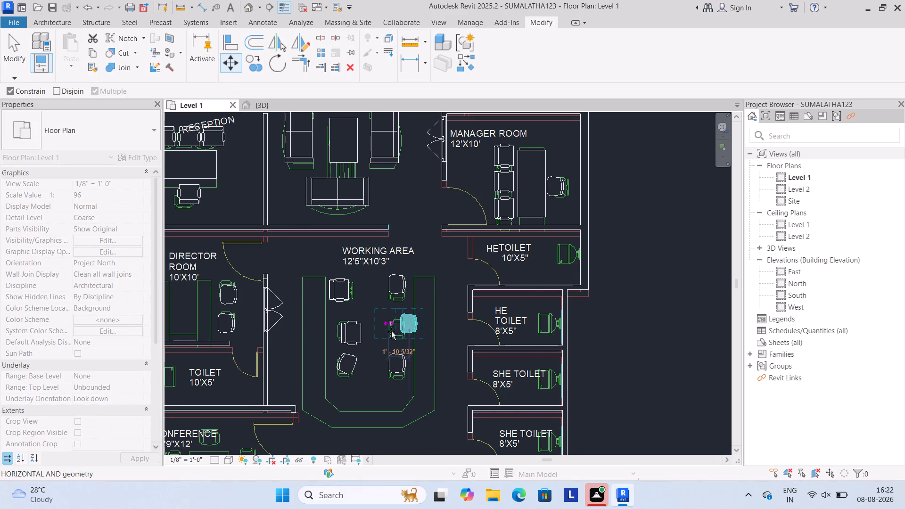
{"action": "left_click", "coordinate": [395, 335]}
{"action": "key", "text": "Escape"}
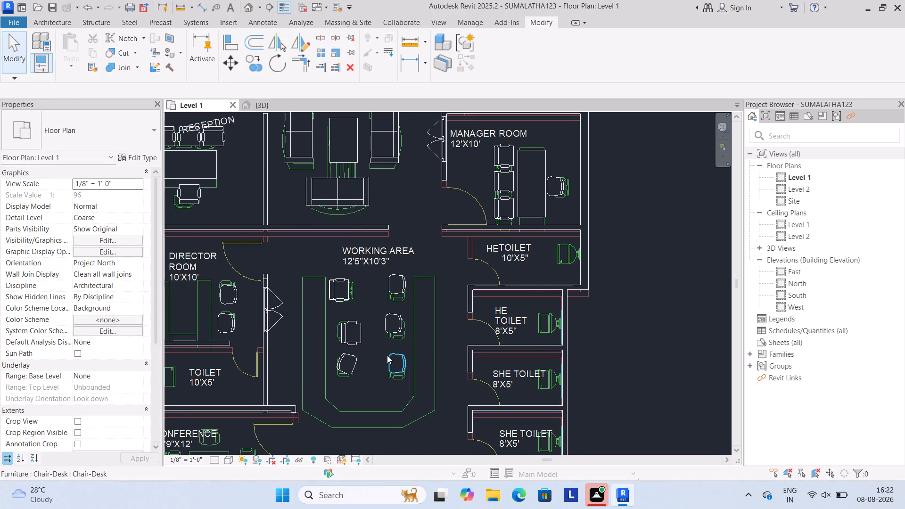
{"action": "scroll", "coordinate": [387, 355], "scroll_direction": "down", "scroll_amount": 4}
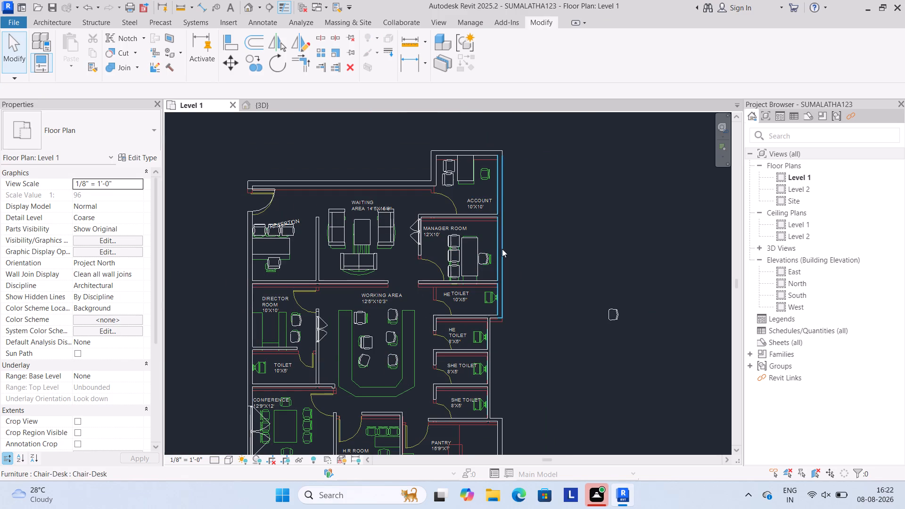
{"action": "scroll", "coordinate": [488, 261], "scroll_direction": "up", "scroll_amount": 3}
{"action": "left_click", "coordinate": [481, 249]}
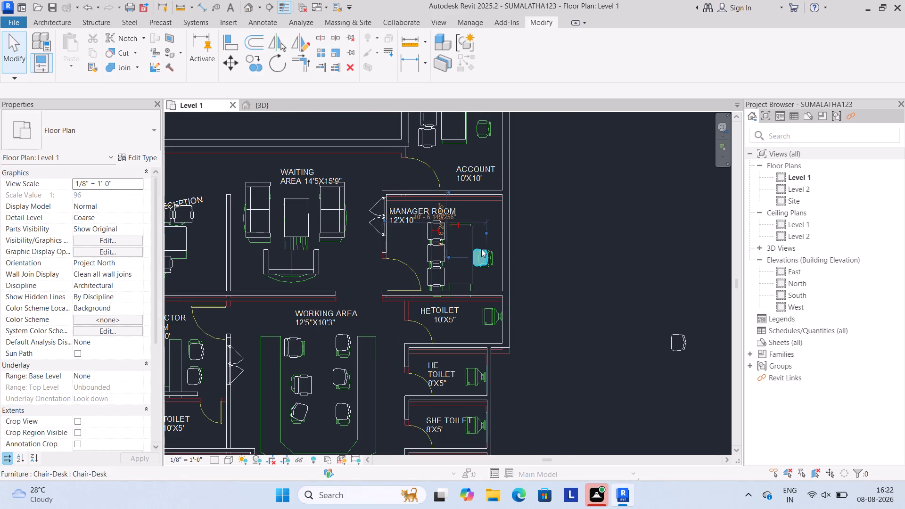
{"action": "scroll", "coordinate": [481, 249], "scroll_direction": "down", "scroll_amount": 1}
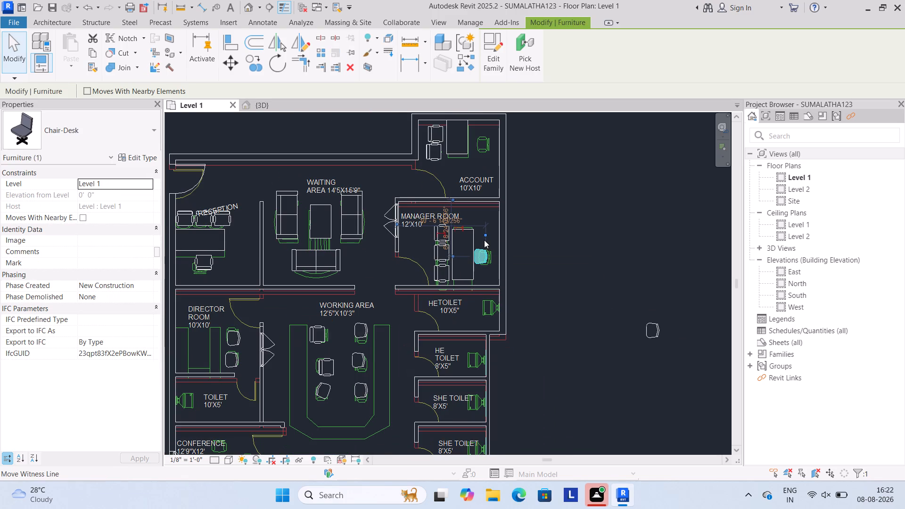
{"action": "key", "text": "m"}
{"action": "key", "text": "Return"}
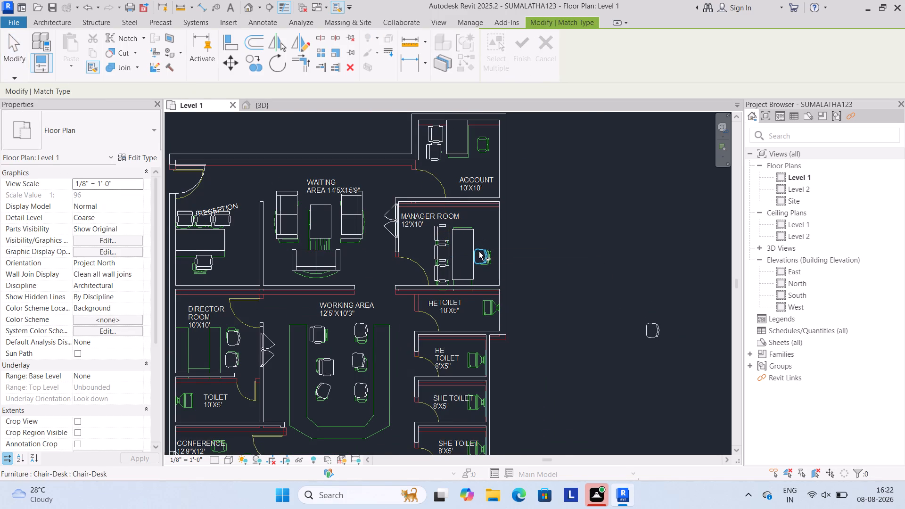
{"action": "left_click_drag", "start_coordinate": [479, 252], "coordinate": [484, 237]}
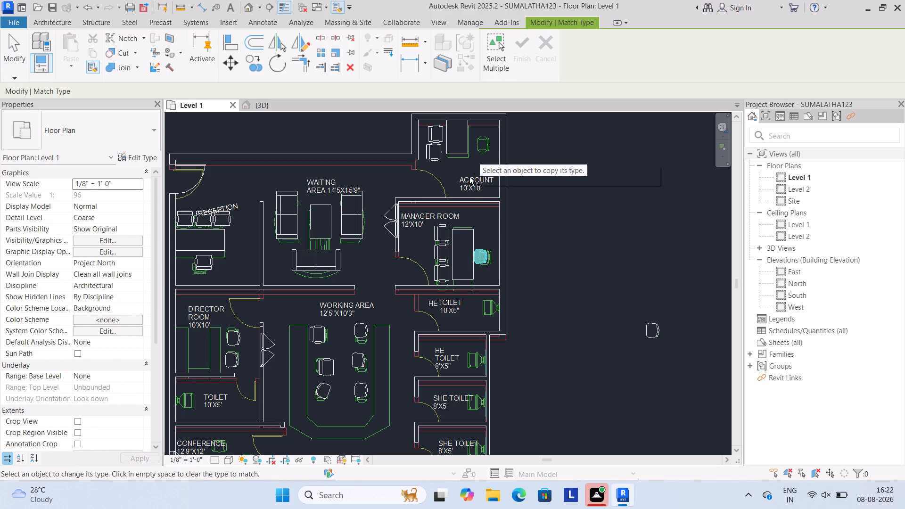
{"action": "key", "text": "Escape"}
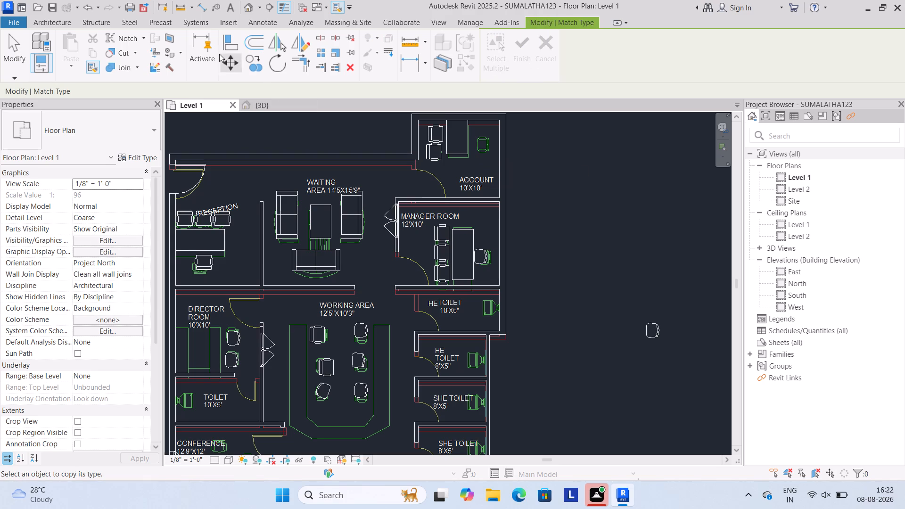
Copy the manager room's desk chair vertically about 14'-0" onto the account room's empty CAD seat.
{"action": "left_click", "coordinate": [484, 260]}
{"action": "left_click", "coordinate": [256, 65]}
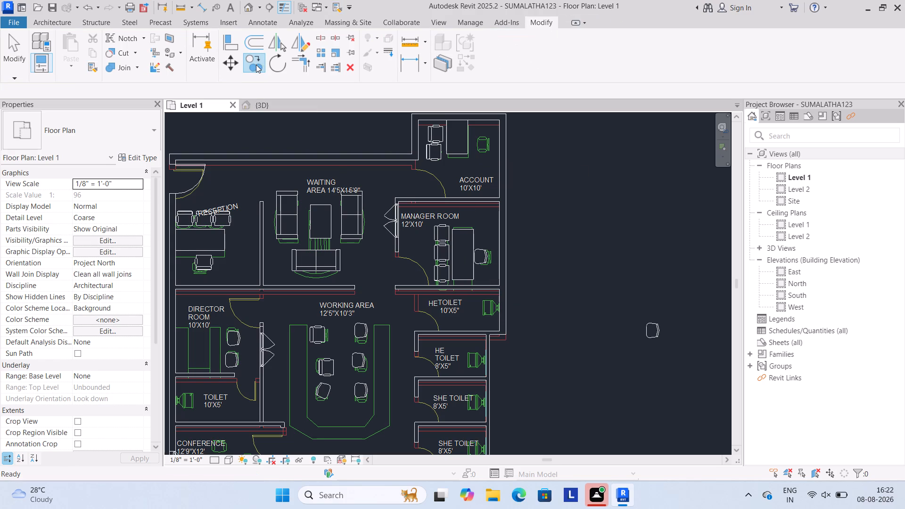
{"action": "left_click_drag", "start_coordinate": [479, 257], "coordinate": [480, 251]}
{"action": "left_click", "coordinate": [478, 141]}
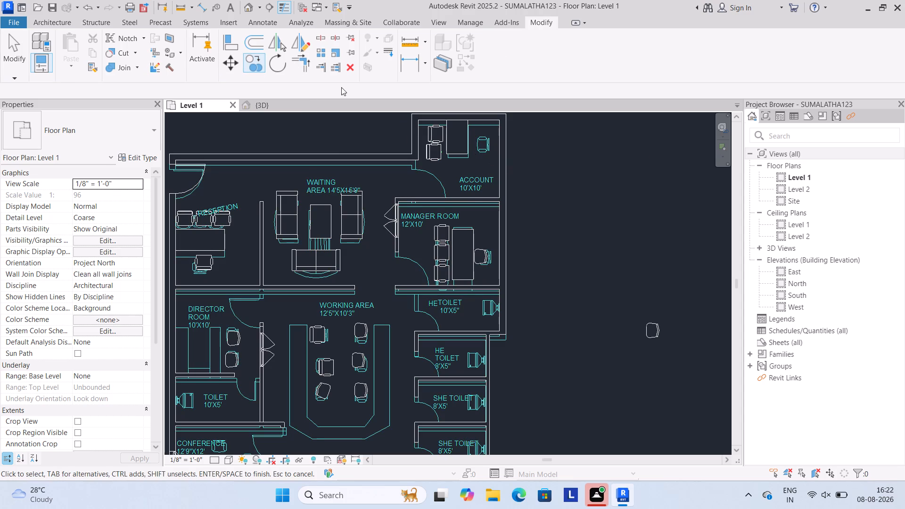
{"action": "left_click", "coordinate": [483, 257]}
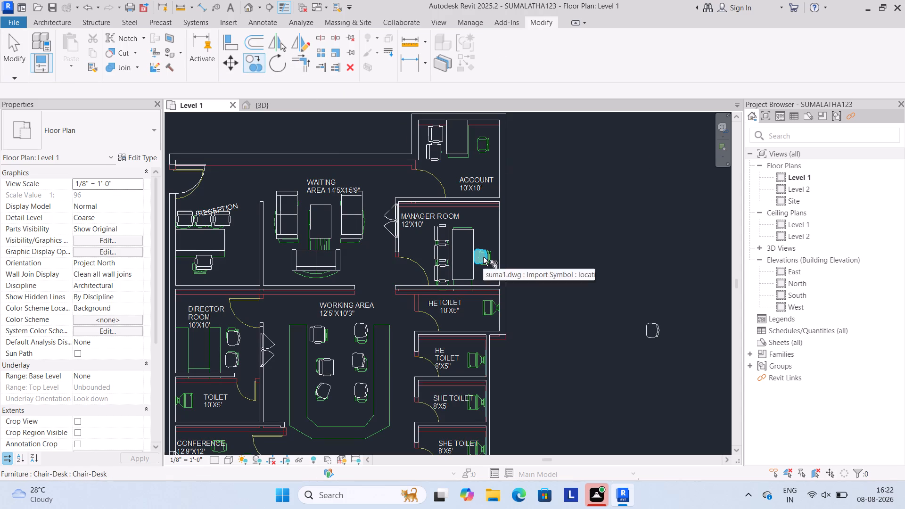
{"action": "key", "text": "space"}
{"action": "key", "text": "space"}
{"action": "key", "text": "space"}
{"action": "key", "text": "space"}
{"action": "key", "text": "space"}
{"action": "key", "text": "space"}
{"action": "key", "text": "space"}
{"action": "key", "text": "space"}
{"action": "key", "text": "space"}
{"action": "key", "text": "space"}
{"action": "key", "text": "space"}
{"action": "key", "text": "space"}
{"action": "key", "text": "space"}
{"action": "key", "text": "space"}
{"action": "key", "text": "space"}
{"action": "key", "text": "space"}
{"action": "key", "text": "space"}
{"action": "key", "text": "space"}
{"action": "key", "text": "space"}
{"action": "key", "text": "space"}
{"action": "left_click_drag", "start_coordinate": [480, 261], "coordinate": [495, 149]}
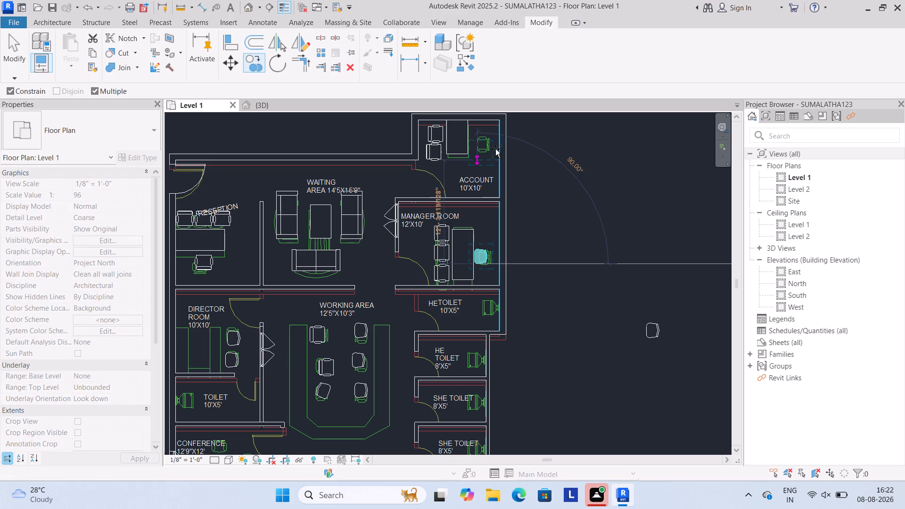
{"action": "left_click_drag", "start_coordinate": [495, 149], "coordinate": [496, 148]}
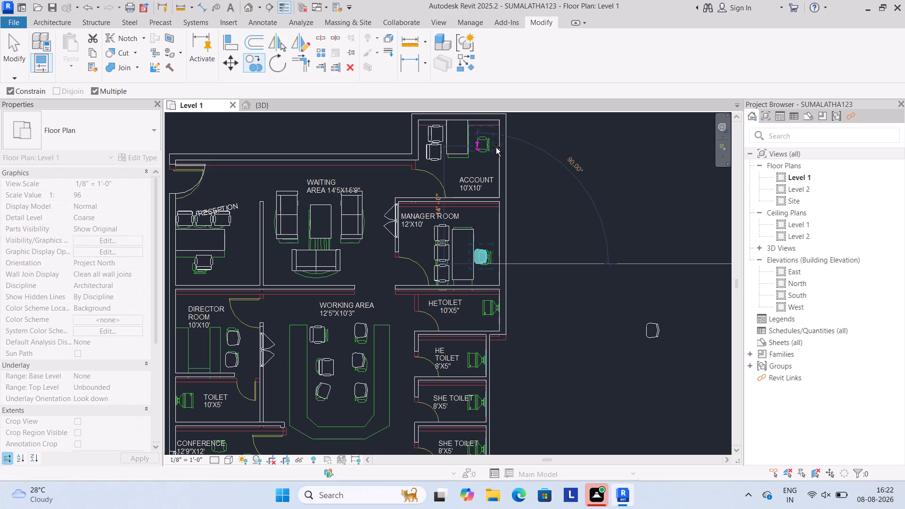
{"action": "left_click_drag", "start_coordinate": [496, 148], "coordinate": [495, 149]}
{"action": "left_click", "coordinate": [495, 149]}
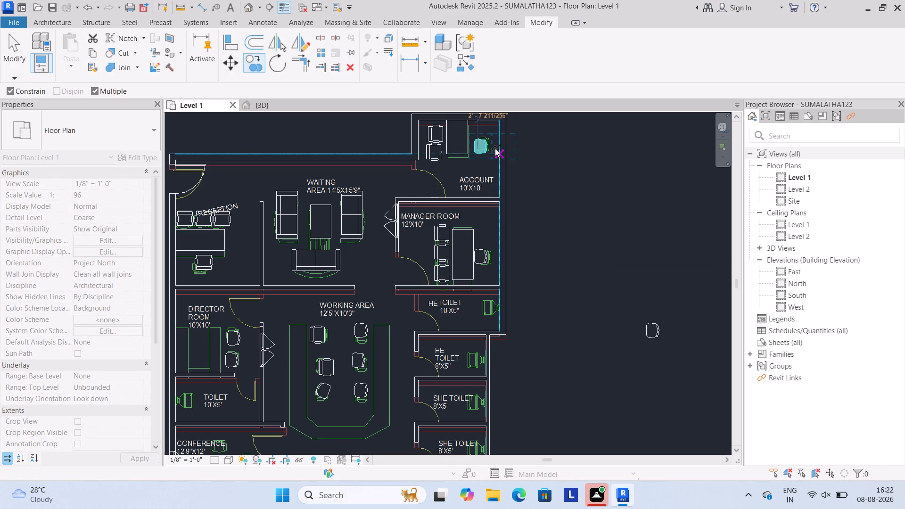
{"action": "scroll", "coordinate": [478, 187], "scroll_direction": "down", "scroll_amount": 4}
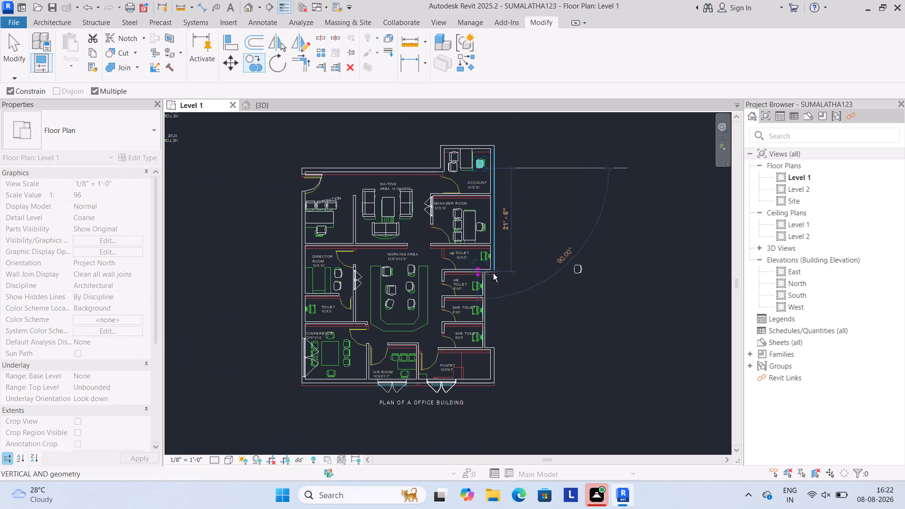
{"action": "key", "text": "Escape"}
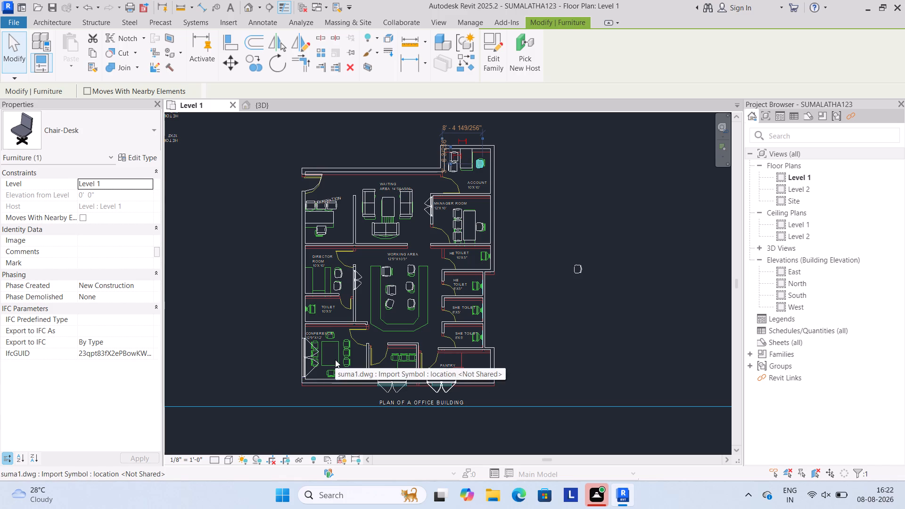
{"action": "key", "text": "Escape"}
Move the director room's desk chair nearest the toilet vertically about 16' into the conference room, beside the CAD table.
{"action": "scroll", "coordinate": [335, 365], "scroll_direction": "up", "scroll_amount": 3}
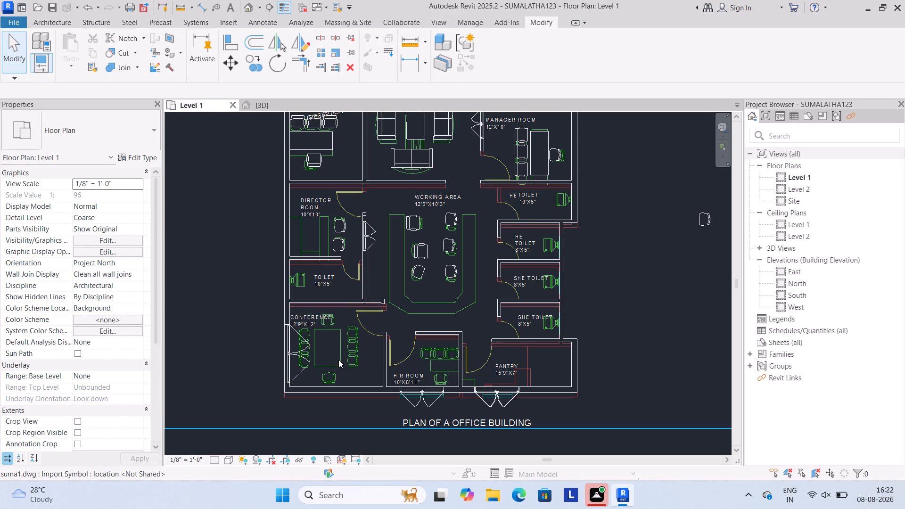
{"action": "left_click", "coordinate": [342, 240]}
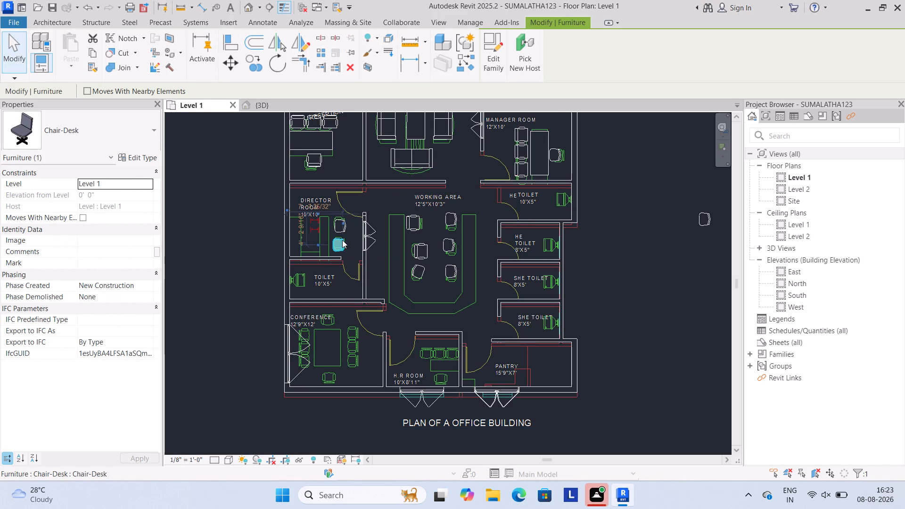
{"action": "left_click", "coordinate": [231, 64]}
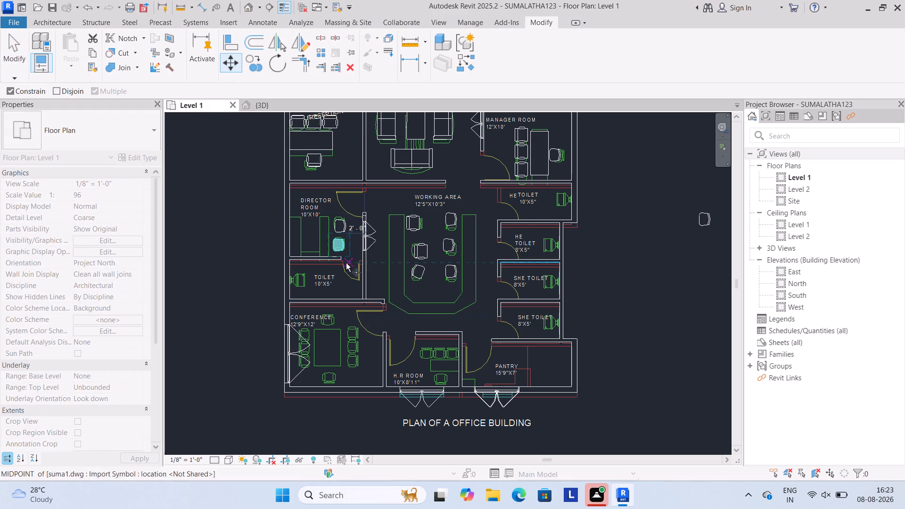
{"action": "key", "text": "space"}
{"action": "key", "text": "space"}
{"action": "key", "text": "space"}
{"action": "key", "text": "space"}
{"action": "key", "text": "space"}
{"action": "key", "text": "space"}
{"action": "key", "text": "space"}
{"action": "key", "text": "space"}
{"action": "key", "text": "space"}
{"action": "key", "text": "space"}
{"action": "key", "text": "space"}
{"action": "key", "text": "space"}
{"action": "key", "text": "space"}
{"action": "key", "text": "space"}
{"action": "key", "text": "space"}
{"action": "key", "text": "space"}
{"action": "key", "text": "space"}
{"action": "key", "text": "space"}
{"action": "key", "text": "space"}
{"action": "key", "text": "space"}
{"action": "left_click_drag", "start_coordinate": [336, 240], "coordinate": [341, 327]}
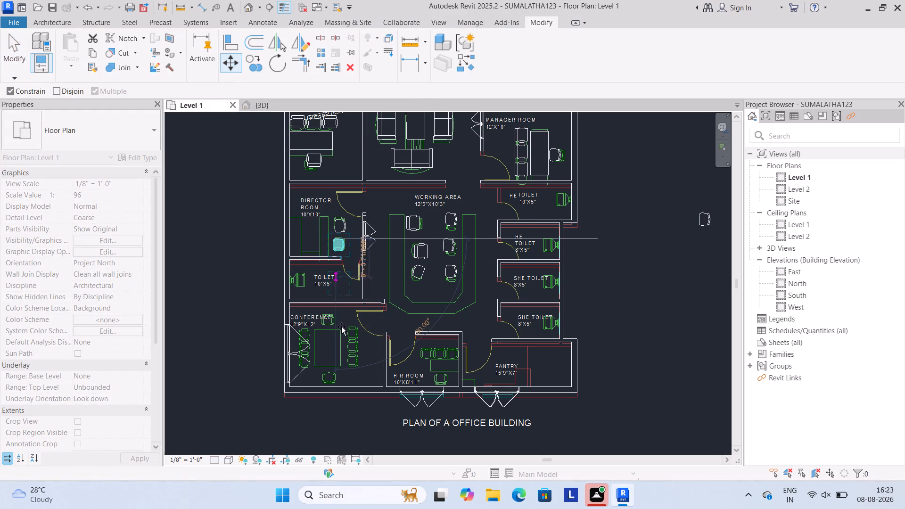
{"action": "left_click_drag", "start_coordinate": [341, 327], "coordinate": [355, 362]}
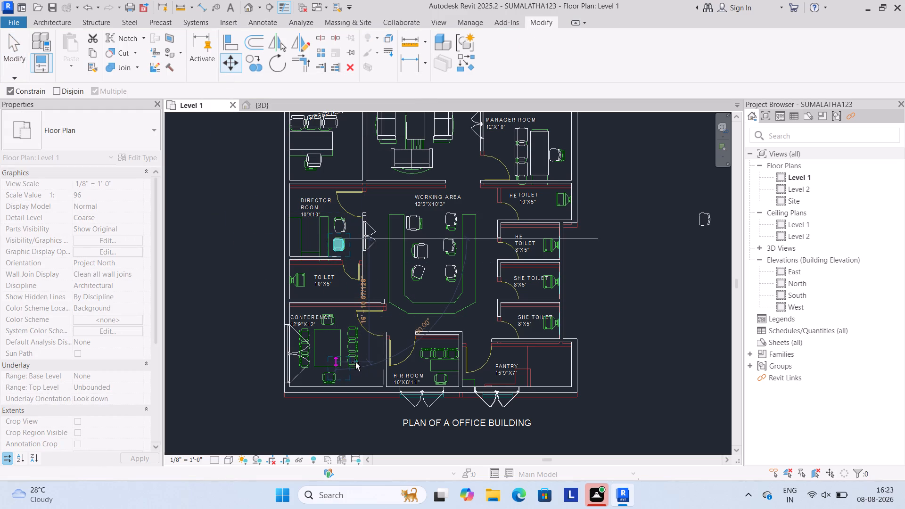
{"action": "left_click_drag", "start_coordinate": [355, 362], "coordinate": [358, 358]}
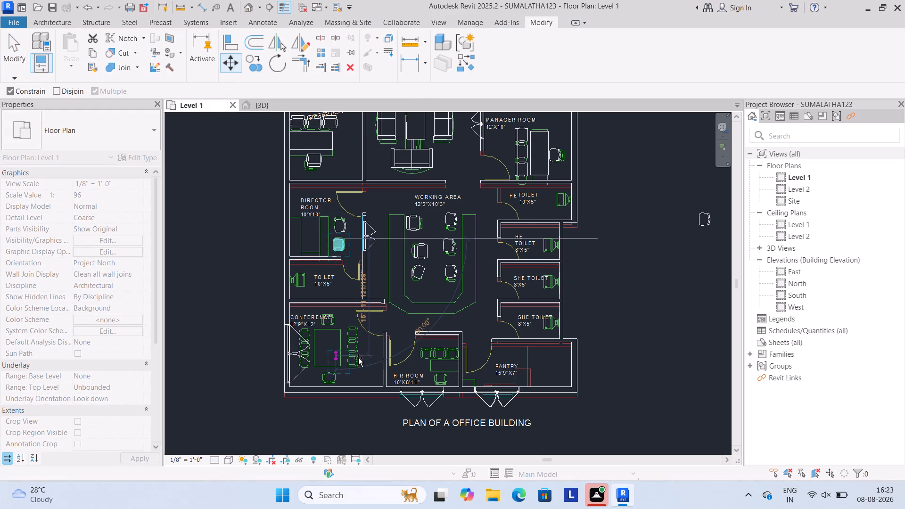
{"action": "left_click_drag", "start_coordinate": [358, 358], "coordinate": [352, 360]}
{"action": "left_click", "coordinate": [352, 360]}
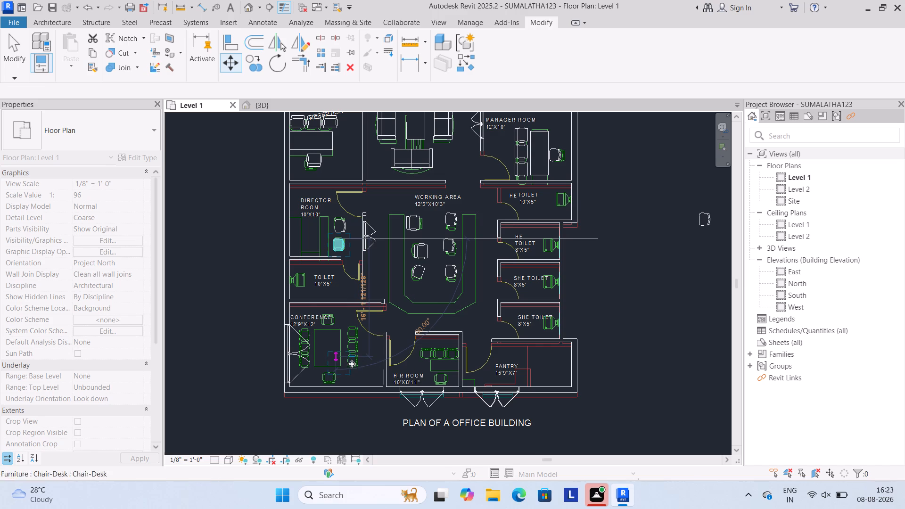
{"action": "left_click", "coordinate": [351, 363]}
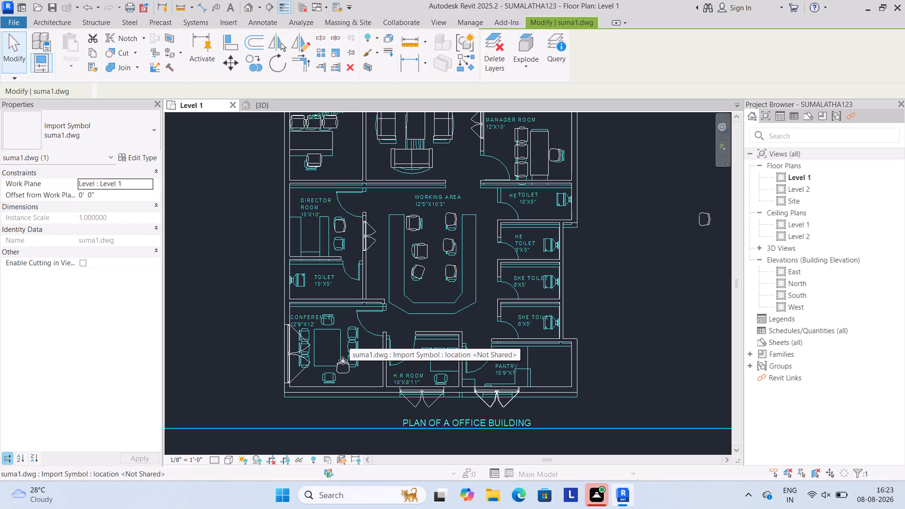
{"action": "scroll", "coordinate": [350, 361], "scroll_direction": "up", "scroll_amount": 2}
{"action": "key", "text": "Escape"}
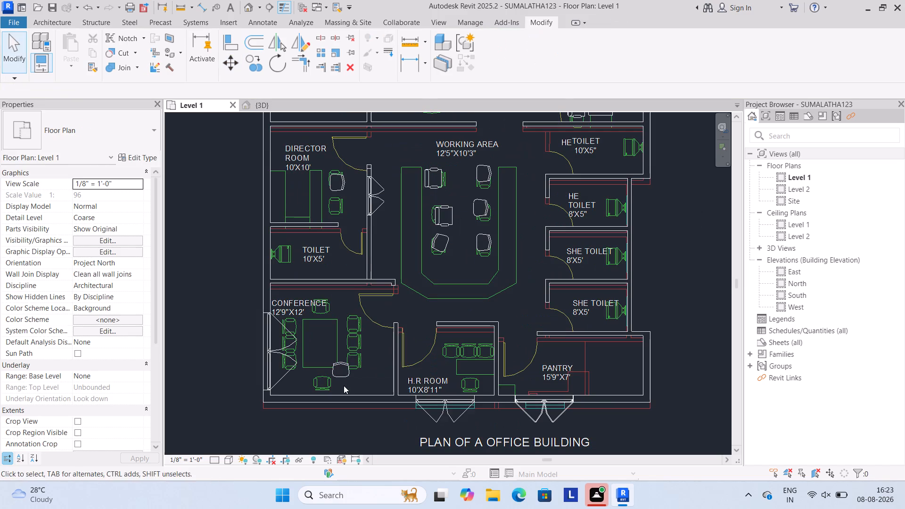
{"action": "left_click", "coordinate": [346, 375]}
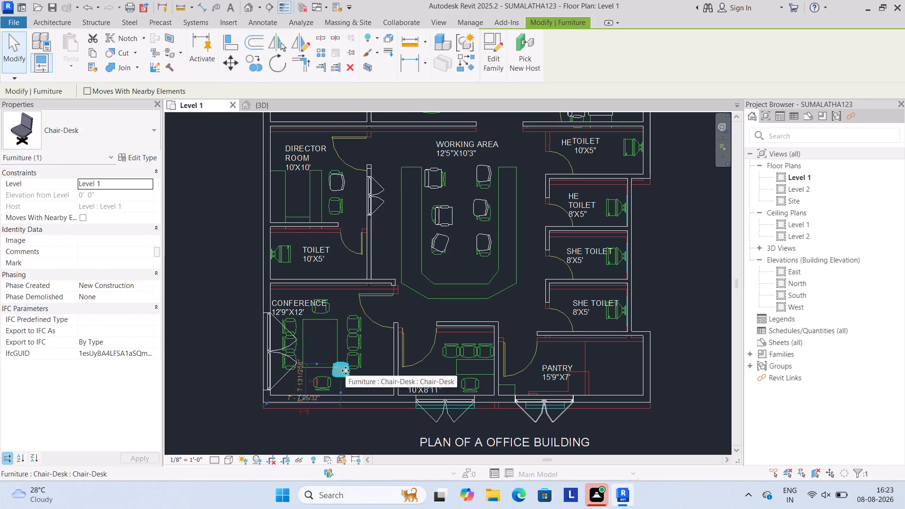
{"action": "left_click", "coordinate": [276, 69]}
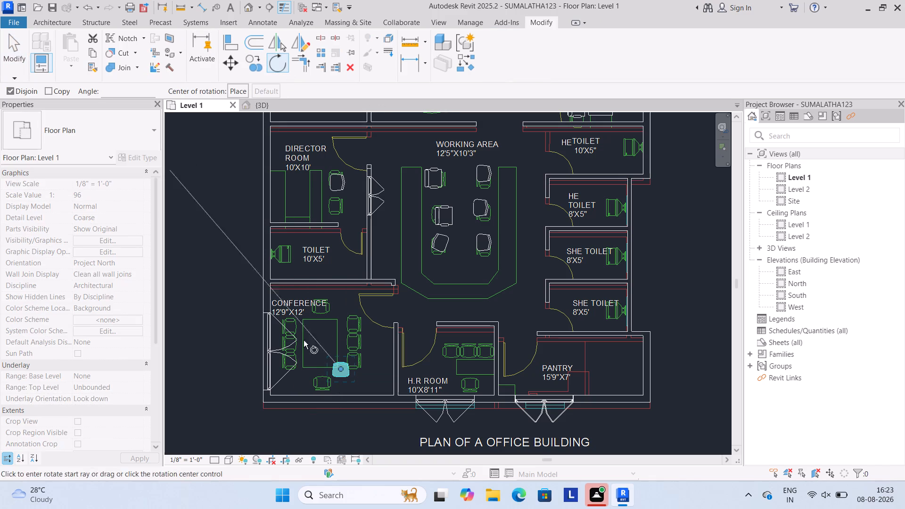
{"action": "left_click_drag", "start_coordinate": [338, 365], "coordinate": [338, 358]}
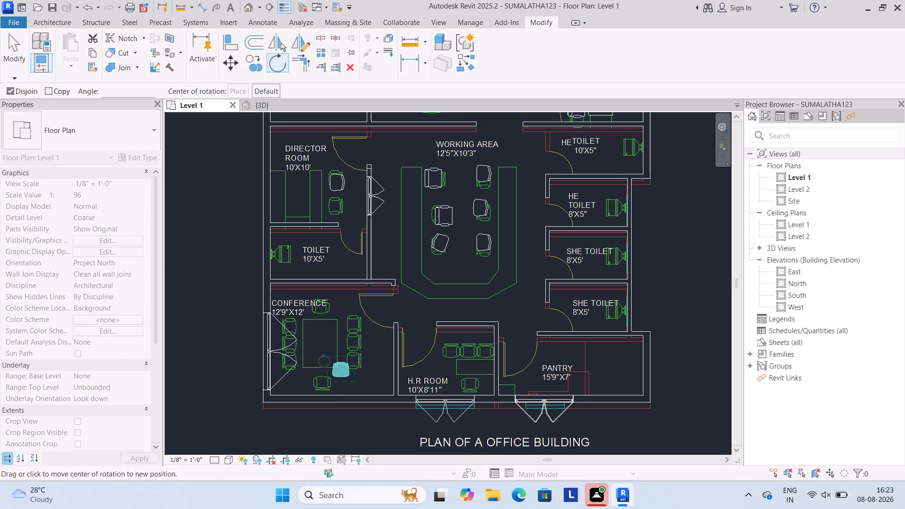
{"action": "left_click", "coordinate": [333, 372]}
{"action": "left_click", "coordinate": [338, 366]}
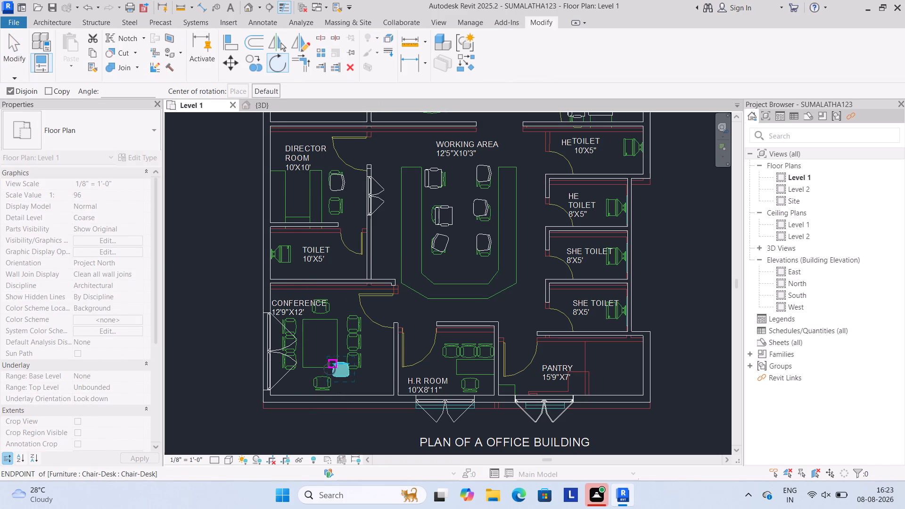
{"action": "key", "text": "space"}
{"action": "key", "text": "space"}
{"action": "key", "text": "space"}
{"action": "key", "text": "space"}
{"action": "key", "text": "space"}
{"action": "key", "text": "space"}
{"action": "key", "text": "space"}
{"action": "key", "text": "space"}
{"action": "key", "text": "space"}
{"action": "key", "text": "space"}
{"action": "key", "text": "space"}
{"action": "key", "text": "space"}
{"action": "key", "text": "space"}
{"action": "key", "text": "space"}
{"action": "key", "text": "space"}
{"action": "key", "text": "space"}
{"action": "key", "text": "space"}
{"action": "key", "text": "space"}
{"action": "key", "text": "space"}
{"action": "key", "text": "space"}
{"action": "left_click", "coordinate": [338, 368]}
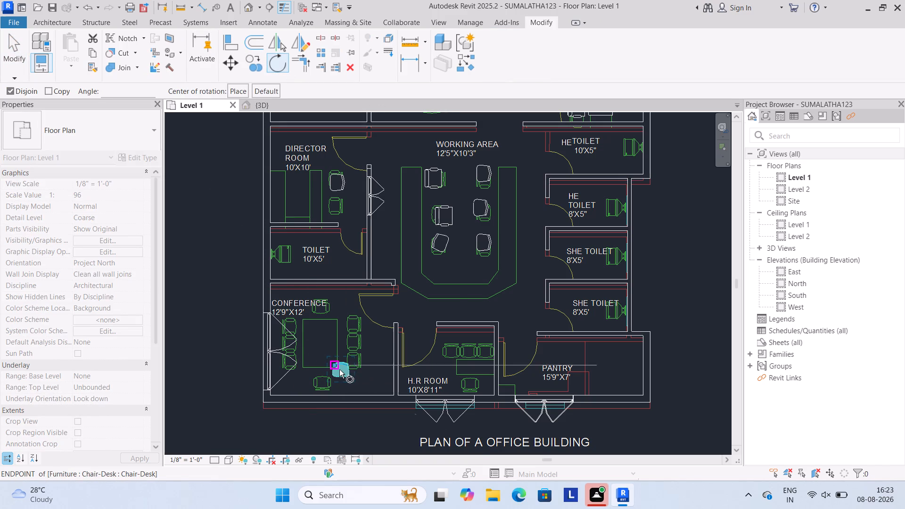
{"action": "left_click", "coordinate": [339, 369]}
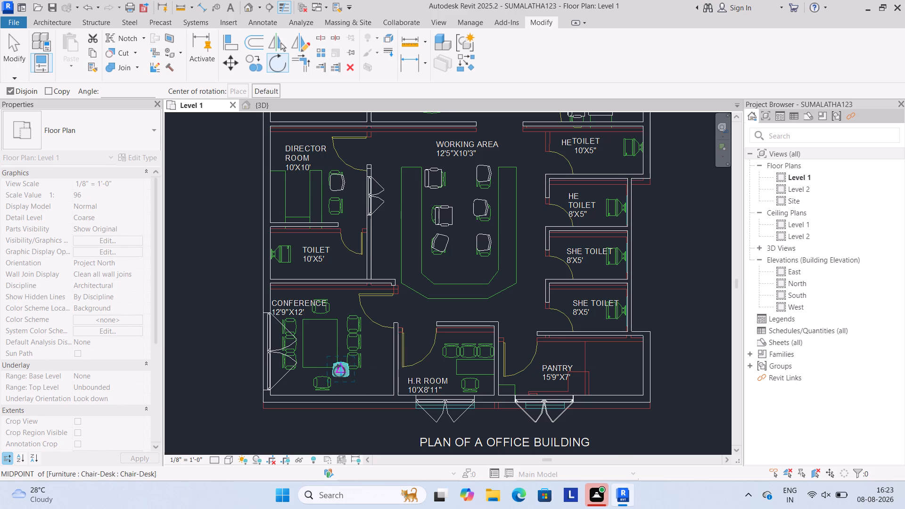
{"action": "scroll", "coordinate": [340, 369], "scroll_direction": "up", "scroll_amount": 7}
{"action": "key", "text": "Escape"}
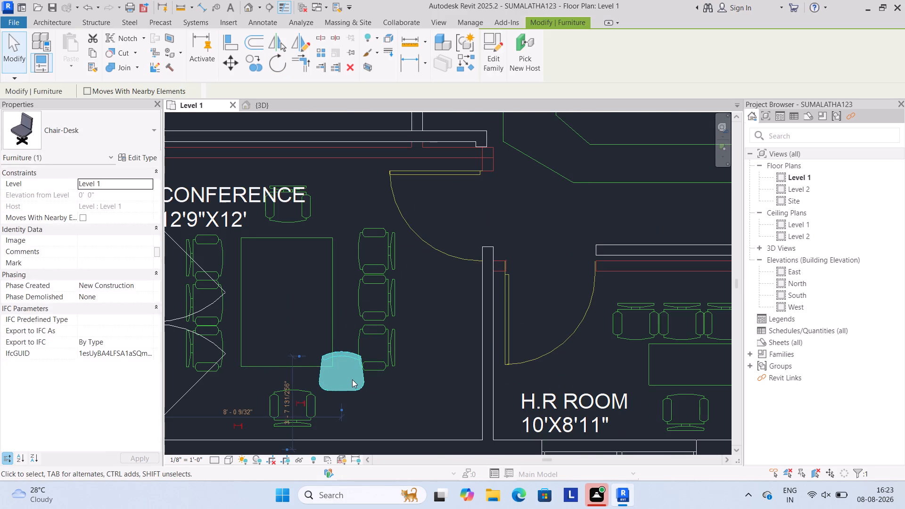
Delete the desk chair beside the CAD table in the conference room.
{"action": "left_click", "coordinate": [352, 379]}
{"action": "left_click", "coordinate": [344, 359]}
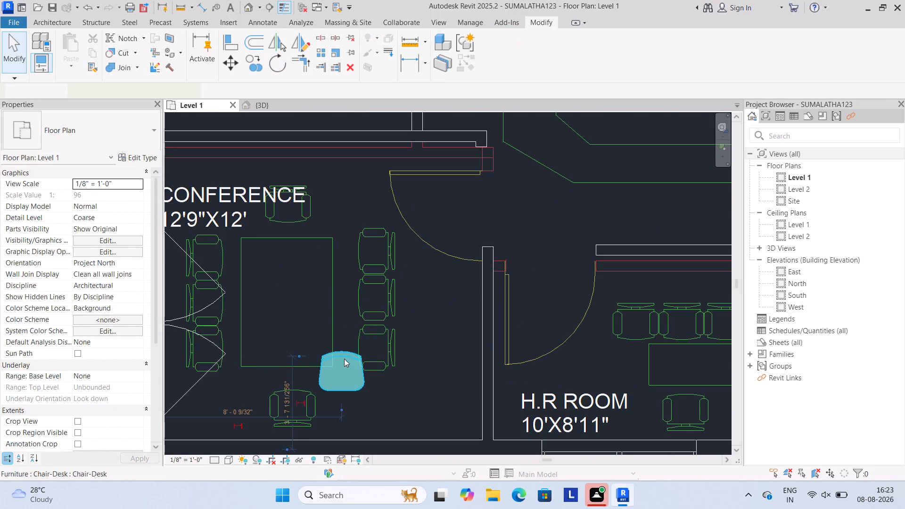
{"action": "key", "text": "Delete"}
Copy the working area's uppermost toilet-side desk chair vertically about 14'-6" to just outside the H.R. room wall.
{"action": "scroll", "coordinate": [346, 358], "scroll_direction": "down", "scroll_amount": 5}
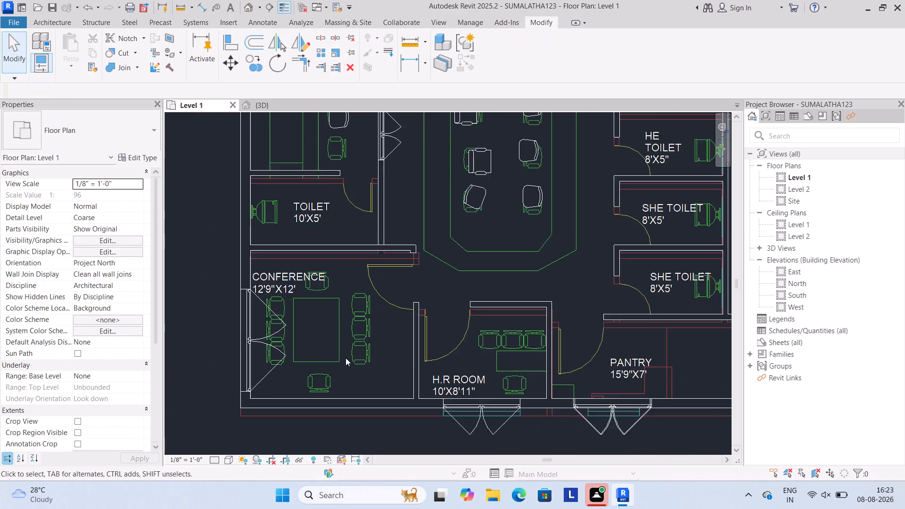
{"action": "scroll", "coordinate": [348, 356], "scroll_direction": "down", "scroll_amount": 1}
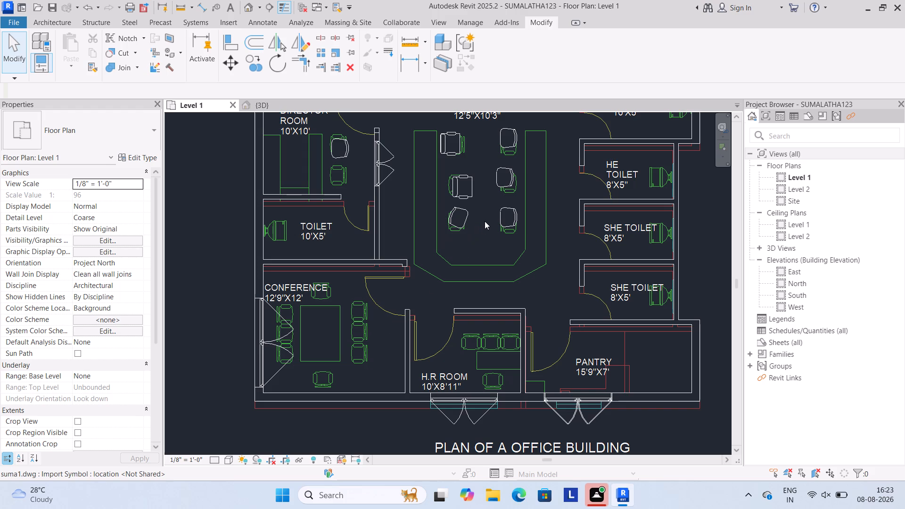
{"action": "left_click", "coordinate": [500, 136]}
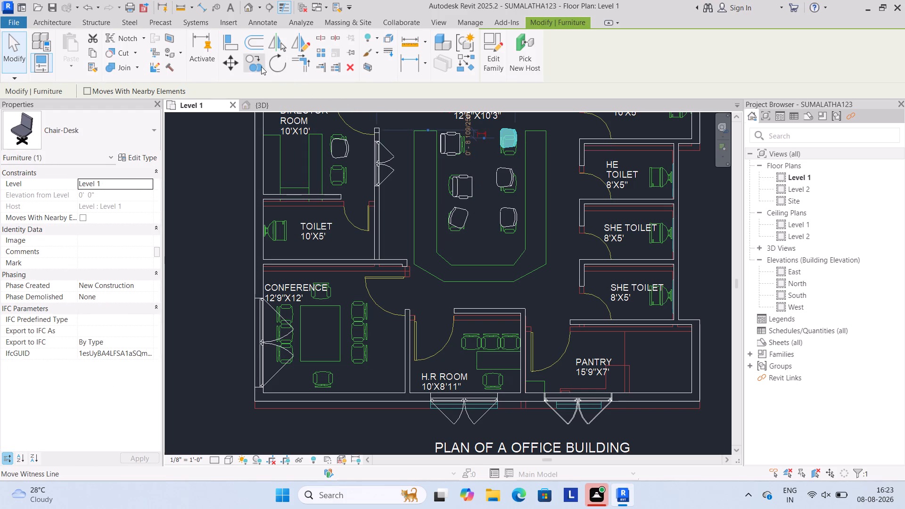
{"action": "left_click", "coordinate": [255, 66]}
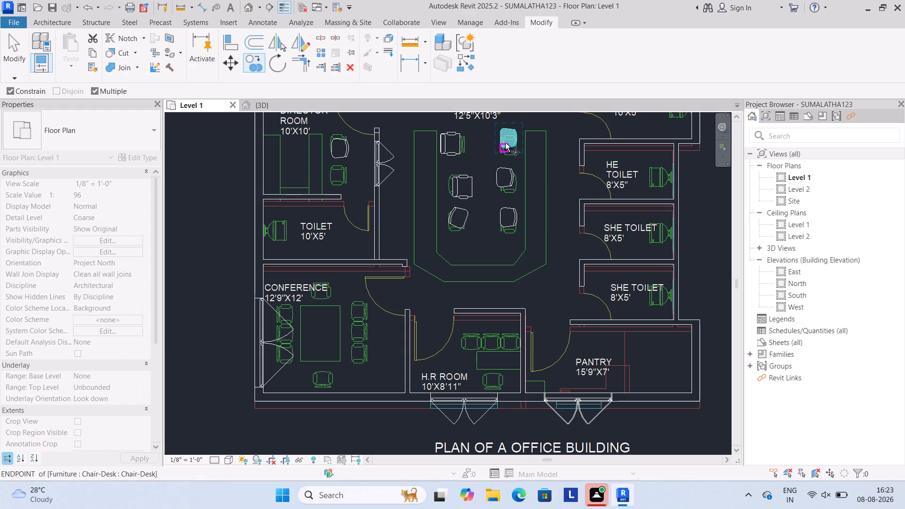
{"action": "key", "text": "space"}
{"action": "key", "text": "space"}
{"action": "key", "text": "space"}
{"action": "key", "text": "space"}
{"action": "key", "text": "space"}
{"action": "key", "text": "space"}
{"action": "key", "text": "space"}
{"action": "key", "text": "space"}
{"action": "key", "text": "space"}
{"action": "key", "text": "space"}
{"action": "key", "text": "space"}
{"action": "key", "text": "space"}
{"action": "key", "text": "space"}
{"action": "key", "text": "space"}
{"action": "key", "text": "space"}
{"action": "key", "text": "space"}
{"action": "key", "text": "space"}
{"action": "key", "text": "space"}
{"action": "key", "text": "space"}
{"action": "key", "text": "space"}
{"action": "left_click_drag", "start_coordinate": [506, 144], "coordinate": [355, 312]}
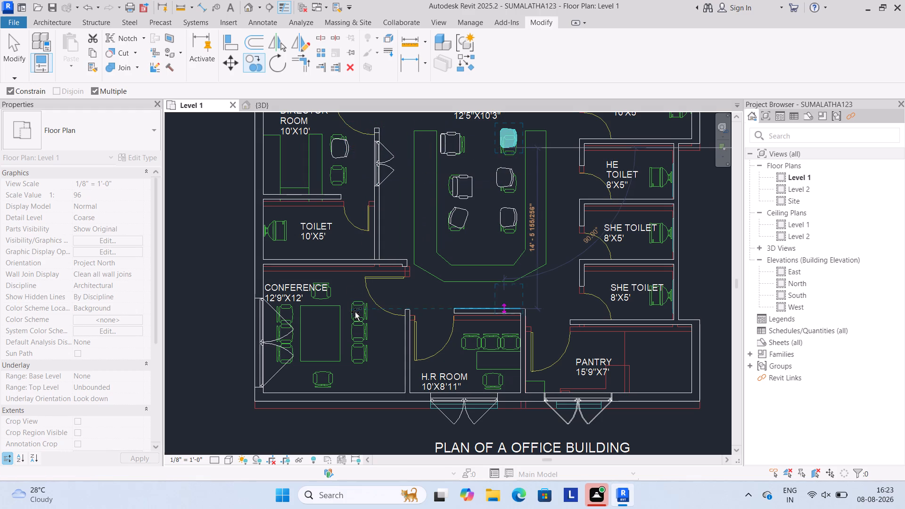
{"action": "left_click_drag", "start_coordinate": [355, 312], "coordinate": [257, 323]}
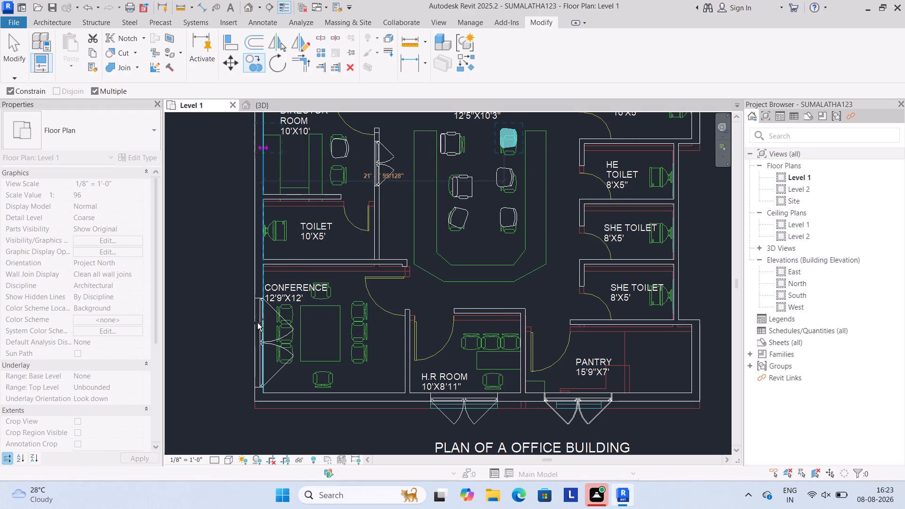
{"action": "left_click_drag", "start_coordinate": [257, 323], "coordinate": [357, 312]}
{"action": "left_click", "coordinate": [356, 312]}
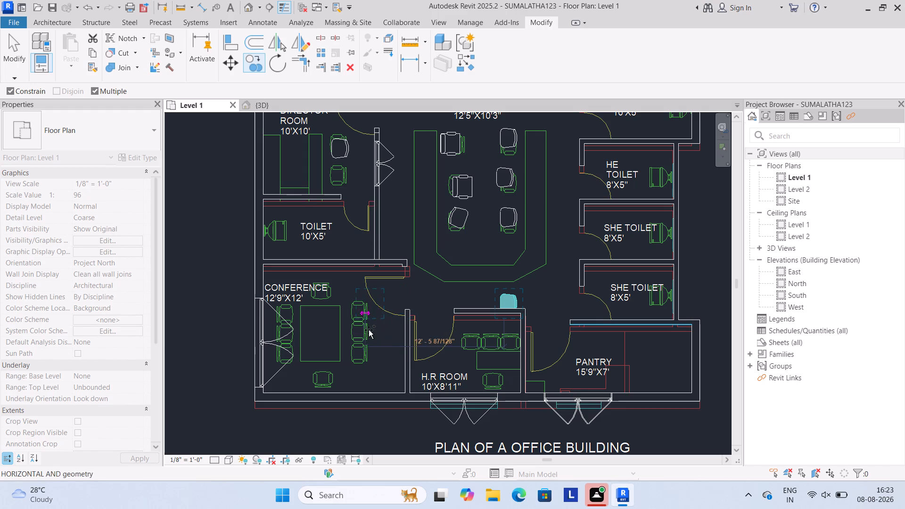
{"action": "key", "text": "Escape"}
{"action": "key", "text": "Escape"}
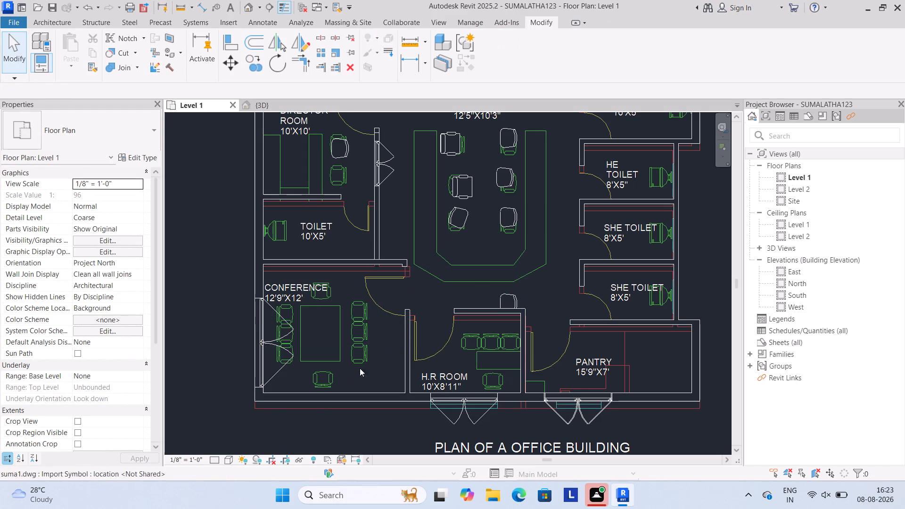
Copy the desk chair outside the H.R. room horizontally into the conference room, onto the uppermost door-side CAD seat.
{"action": "left_click", "coordinate": [498, 298]}
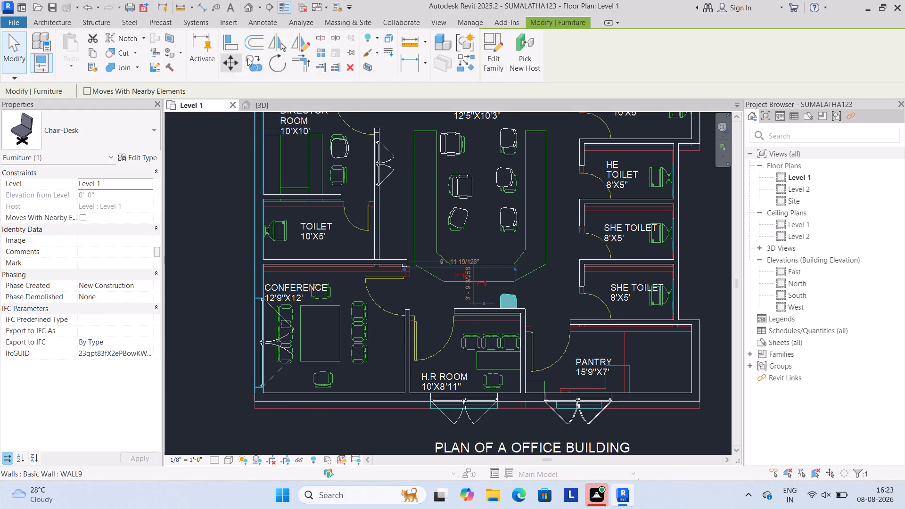
{"action": "left_click", "coordinate": [254, 58]}
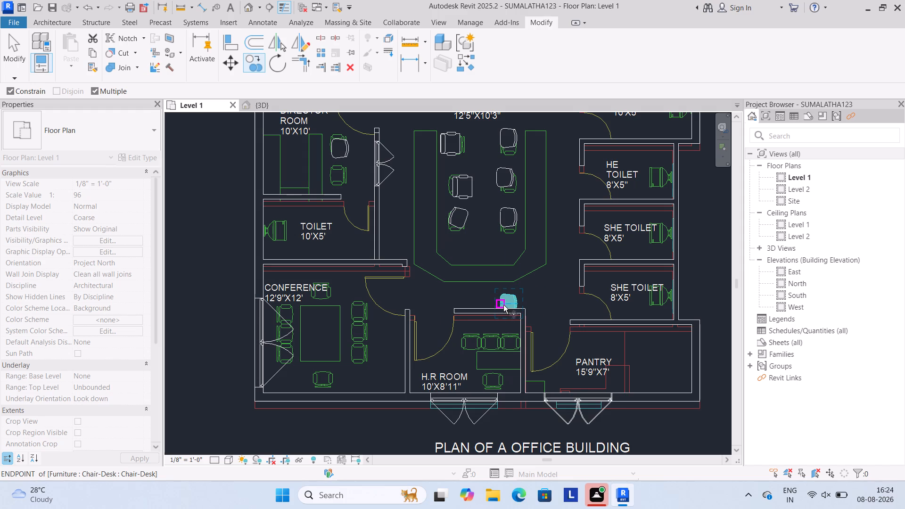
{"action": "key", "text": "space"}
{"action": "key", "text": "space"}
{"action": "key", "text": "space"}
{"action": "key", "text": "space"}
{"action": "key", "text": "space"}
{"action": "key", "text": "space"}
{"action": "key", "text": "space"}
{"action": "key", "text": "space"}
{"action": "key", "text": "space"}
{"action": "key", "text": "space"}
{"action": "key", "text": "space"}
{"action": "key", "text": "space"}
{"action": "key", "text": "space"}
{"action": "key", "text": "space"}
{"action": "key", "text": "space"}
{"action": "key", "text": "space"}
{"action": "key", "text": "space"}
{"action": "key", "text": "space"}
{"action": "key", "text": "space"}
{"action": "key", "text": "space"}
{"action": "left_click_drag", "start_coordinate": [506, 293], "coordinate": [346, 323]}
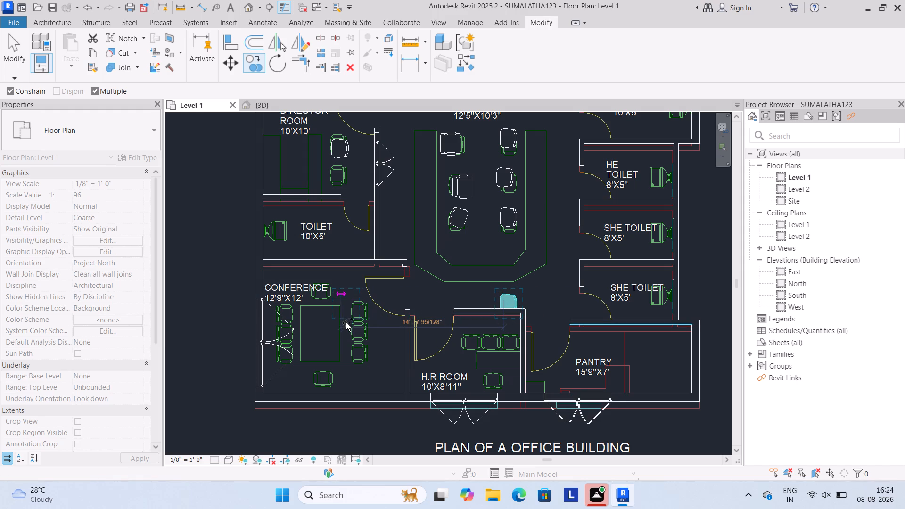
{"action": "left_click_drag", "start_coordinate": [346, 323], "coordinate": [353, 323]}
{"action": "left_click", "coordinate": [355, 321]}
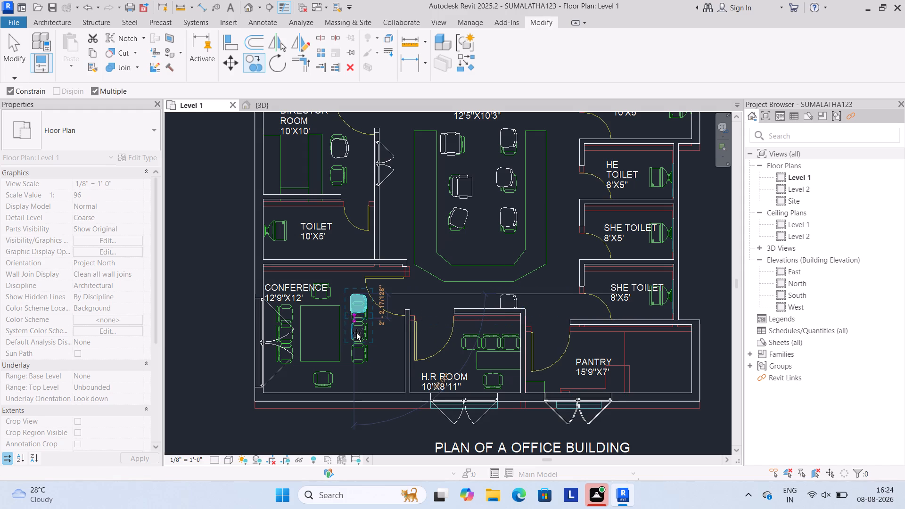
Place further copies of the desk chair vertically down the conference table's door-side row of CAD seats.
{"action": "left_click_drag", "start_coordinate": [358, 304], "coordinate": [358, 316]}
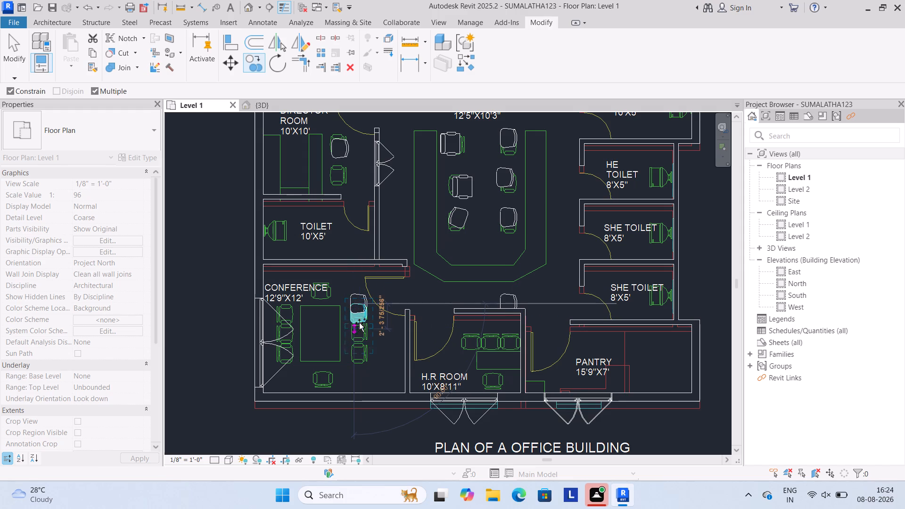
{"action": "left_click", "coordinate": [361, 335]}
{"action": "left_click", "coordinate": [359, 327]}
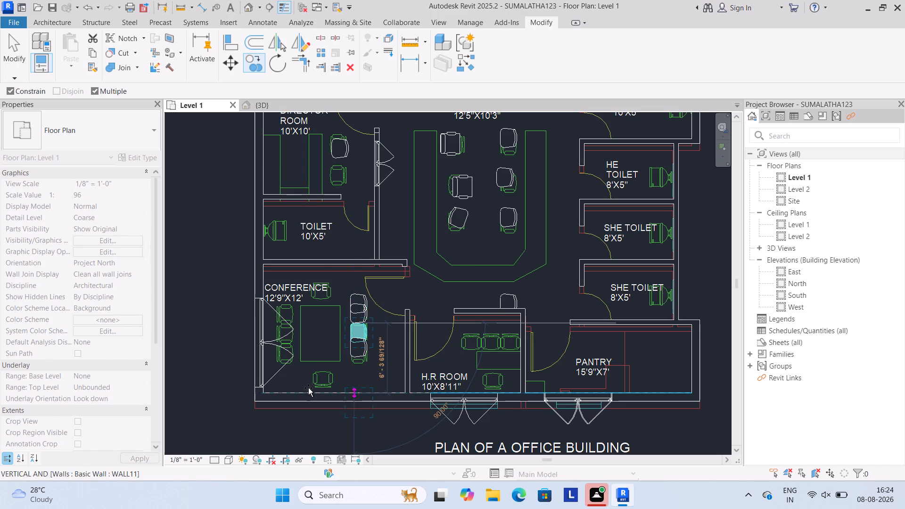
{"action": "key", "text": "Escape"}
{"action": "key", "text": "Escape"}
Copy the working area's middle toilet-side desk chair horizontally onto the director room's empty CAD seat.
{"action": "scroll", "coordinate": [316, 383], "scroll_direction": "down", "scroll_amount": 1}
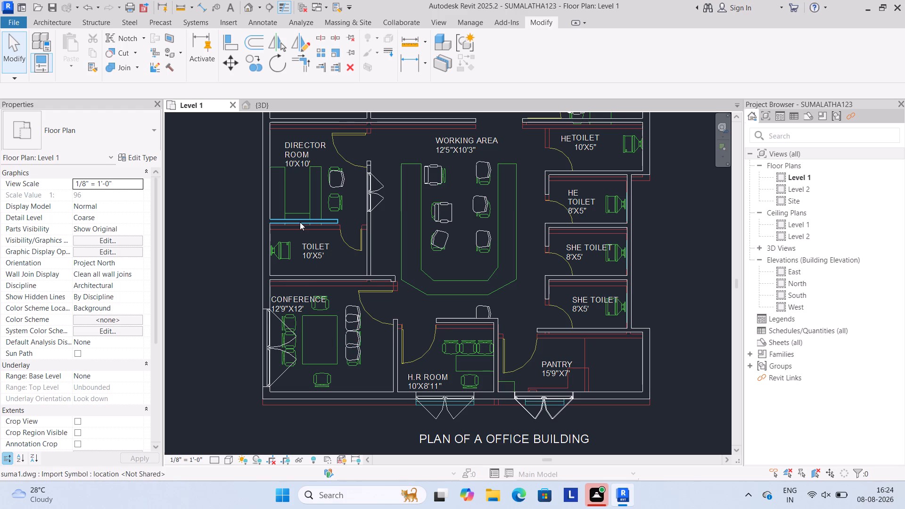
{"action": "scroll", "coordinate": [303, 215], "scroll_direction": "down", "scroll_amount": 2}
{"action": "middle_click_drag", "start_coordinate": [308, 202], "coordinate": [291, 262]}
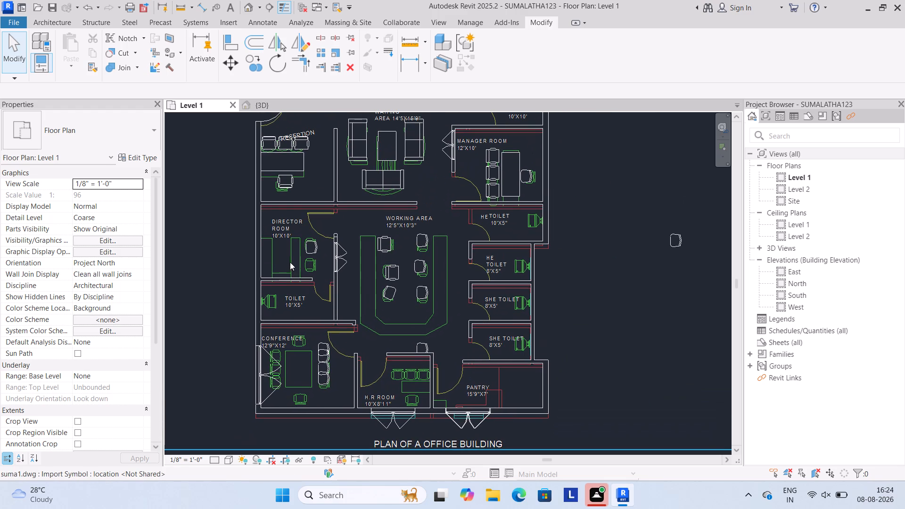
{"action": "left_click", "coordinate": [416, 266]}
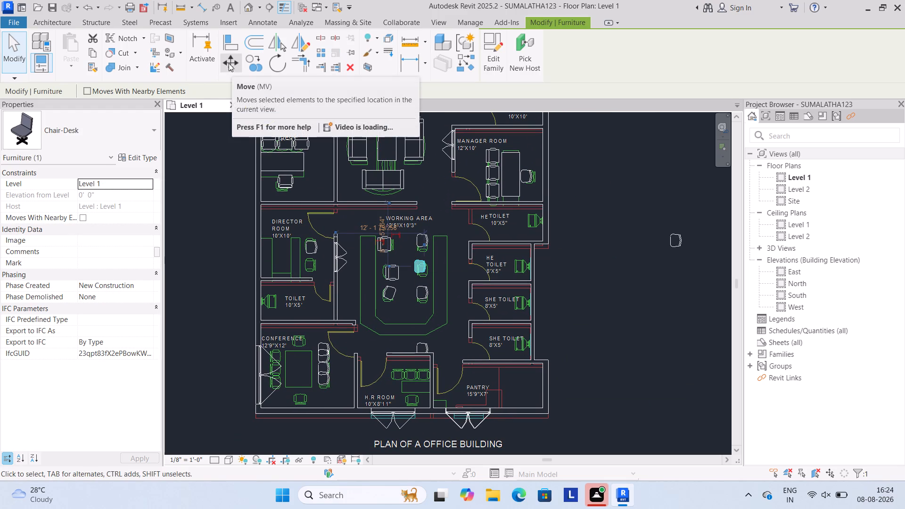
{"action": "left_click", "coordinate": [247, 60]}
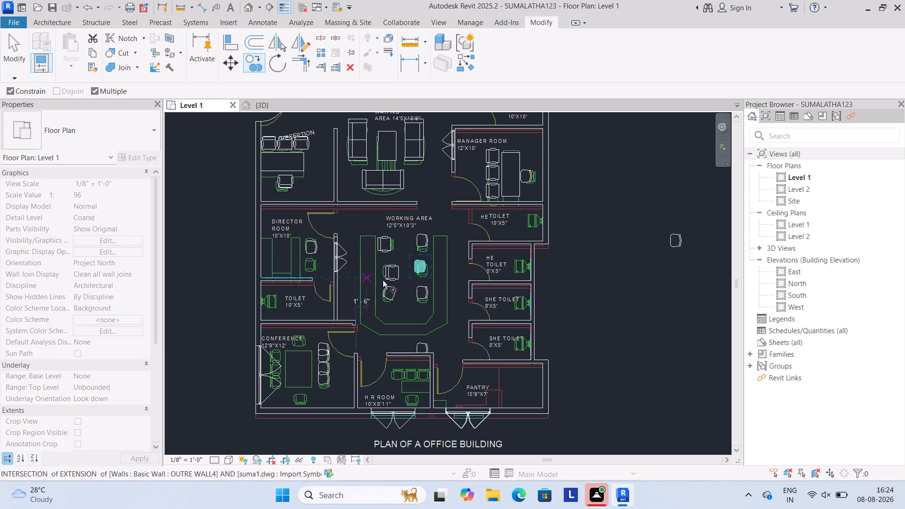
{"action": "key", "text": "space"}
{"action": "key", "text": "space"}
{"action": "key", "text": "space"}
{"action": "key", "text": "space"}
{"action": "key", "text": "space"}
{"action": "key", "text": "space"}
{"action": "key", "text": "space"}
{"action": "key", "text": "space"}
{"action": "key", "text": "space"}
{"action": "key", "text": "space"}
{"action": "key", "text": "space"}
{"action": "key", "text": "space"}
{"action": "key", "text": "space"}
{"action": "key", "text": "space"}
{"action": "key", "text": "space"}
{"action": "key", "text": "space"}
{"action": "key", "text": "space"}
{"action": "key", "text": "space"}
{"action": "key", "text": "space"}
{"action": "key", "text": "space"}
{"action": "left_click_drag", "start_coordinate": [418, 264], "coordinate": [375, 263]}
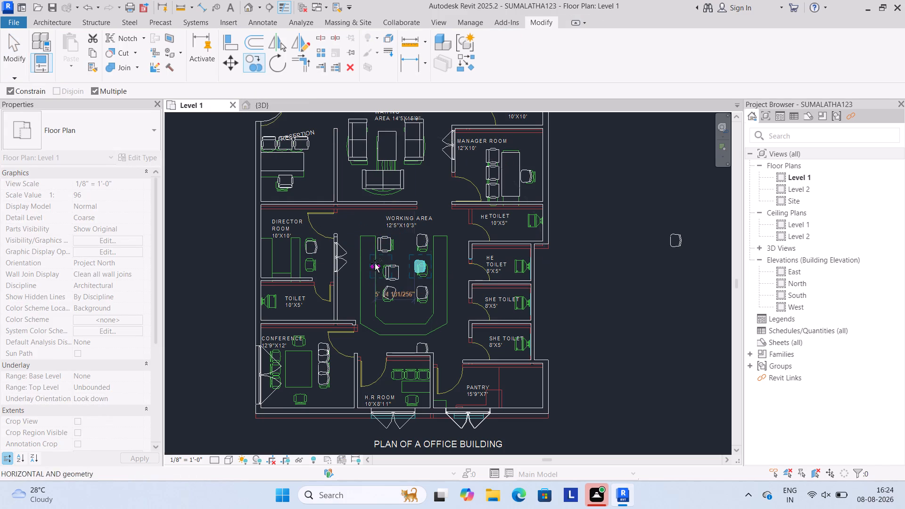
{"action": "left_click_drag", "start_coordinate": [375, 263], "coordinate": [302, 268]}
{"action": "left_click", "coordinate": [304, 270]}
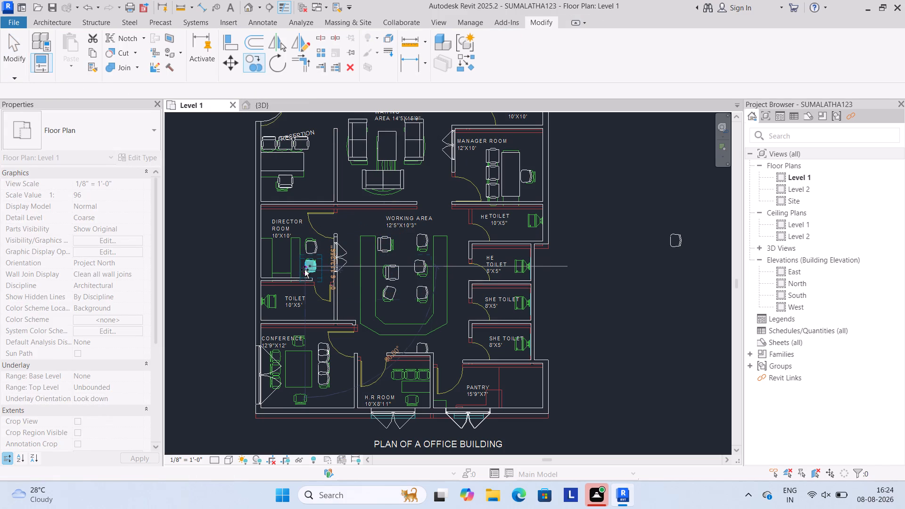
{"action": "key", "text": "Escape"}
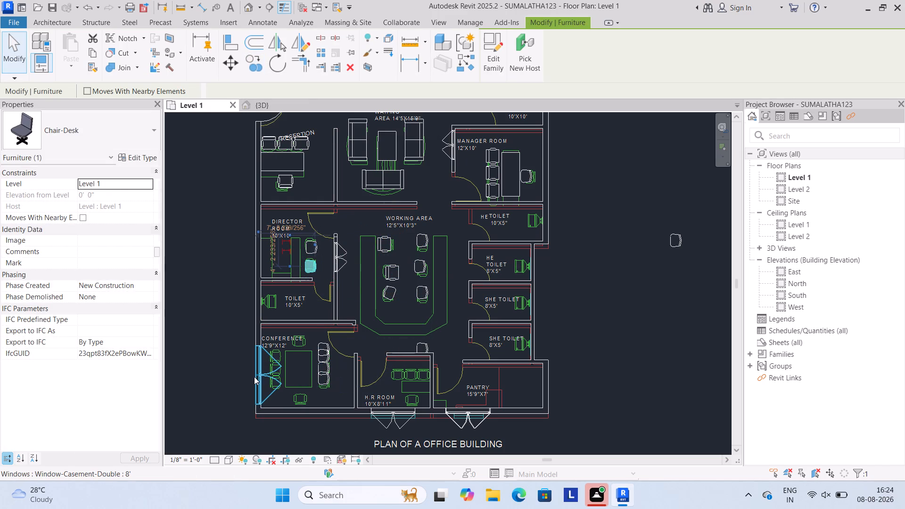
{"action": "key", "text": "Escape"}
Copy the manager room's lowest visitor task chair horizontally about 30' into the reception, beside the reception desk's staff chair.
{"action": "scroll", "coordinate": [223, 404], "scroll_direction": "down", "scroll_amount": 1}
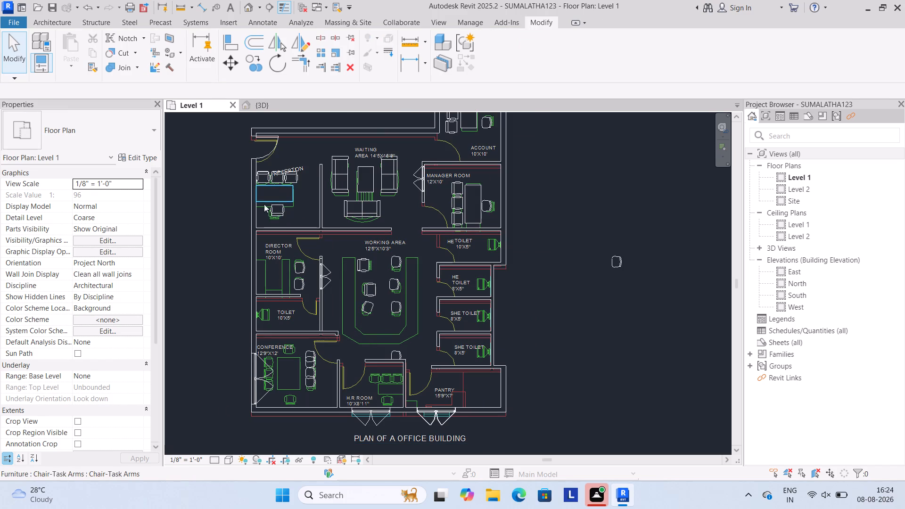
{"action": "left_click", "coordinate": [453, 215]}
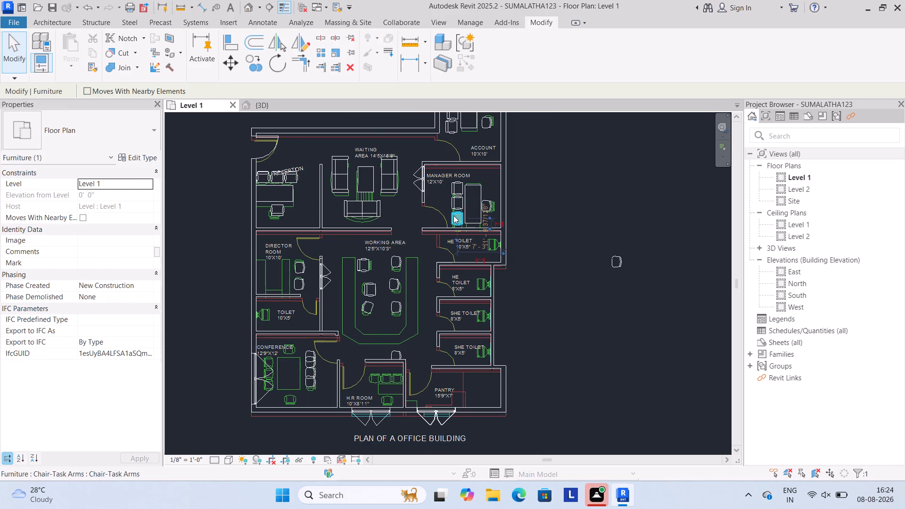
{"action": "left_click", "coordinate": [247, 60]}
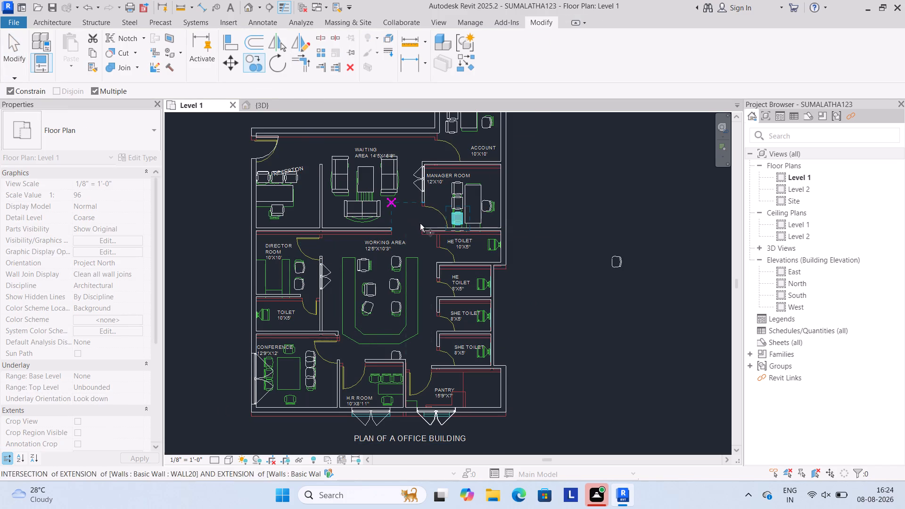
{"action": "left_click_drag", "start_coordinate": [457, 217], "coordinate": [306, 314]}
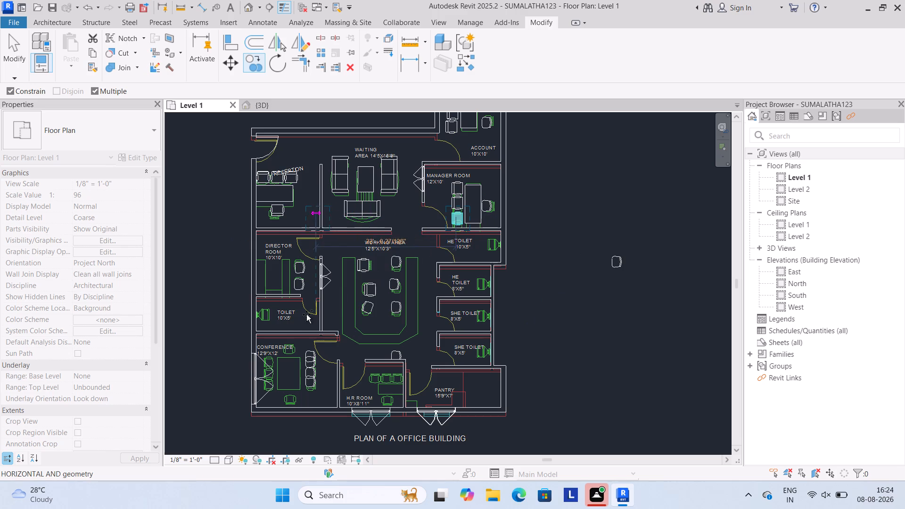
{"action": "left_click_drag", "start_coordinate": [306, 314], "coordinate": [269, 388]}
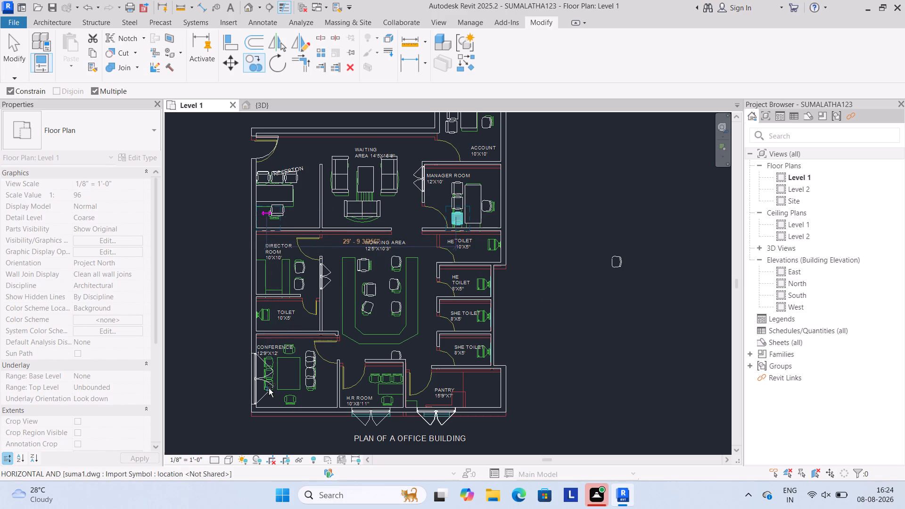
{"action": "left_click_drag", "start_coordinate": [269, 388], "coordinate": [270, 398]}
{"action": "key", "text": "space"}
{"action": "key", "text": "space"}
{"action": "key", "text": "space"}
{"action": "key", "text": "space"}
{"action": "key", "text": "space"}
{"action": "key", "text": "space"}
{"action": "key", "text": "space"}
{"action": "key", "text": "space"}
{"action": "key", "text": "space"}
{"action": "key", "text": "space"}
{"action": "key", "text": "space"}
{"action": "key", "text": "space"}
{"action": "key", "text": "space"}
{"action": "key", "text": "space"}
{"action": "key", "text": "space"}
{"action": "key", "text": "space"}
{"action": "key", "text": "space"}
{"action": "key", "text": "space"}
{"action": "key", "text": "space"}
{"action": "key", "text": "space"}
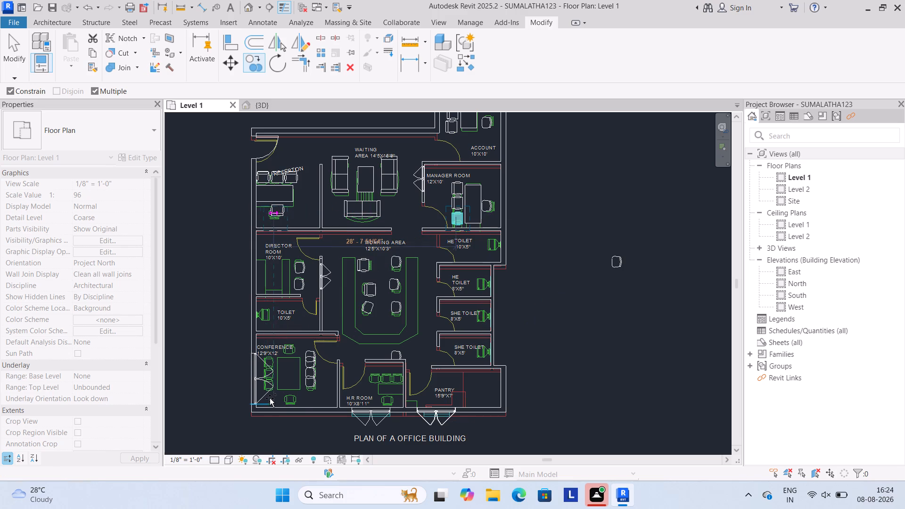
{"action": "left_click_drag", "start_coordinate": [270, 398], "coordinate": [267, 365]}
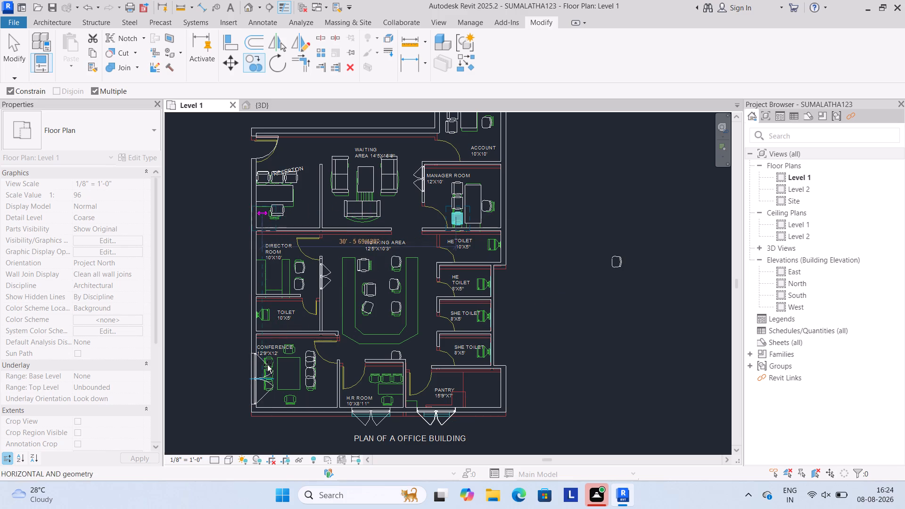
{"action": "left_click_drag", "start_coordinate": [267, 365], "coordinate": [267, 378]}
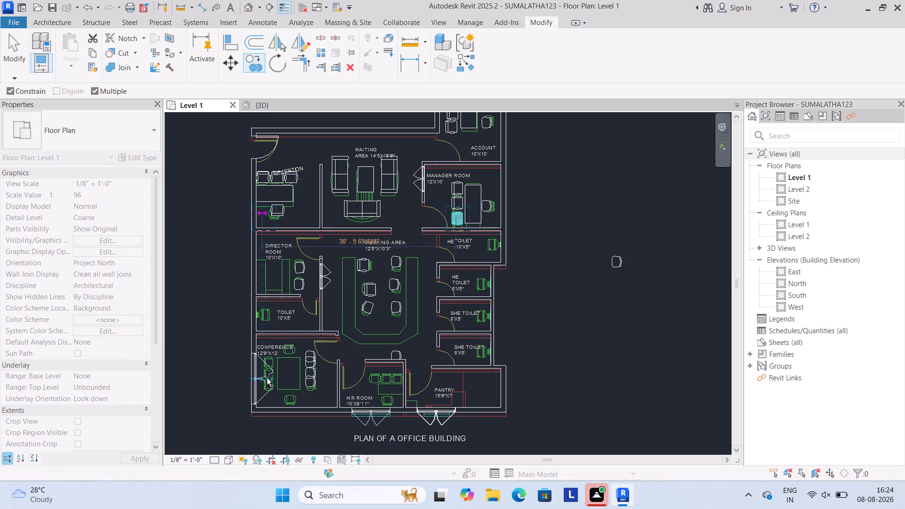
{"action": "left_click", "coordinate": [268, 386]}
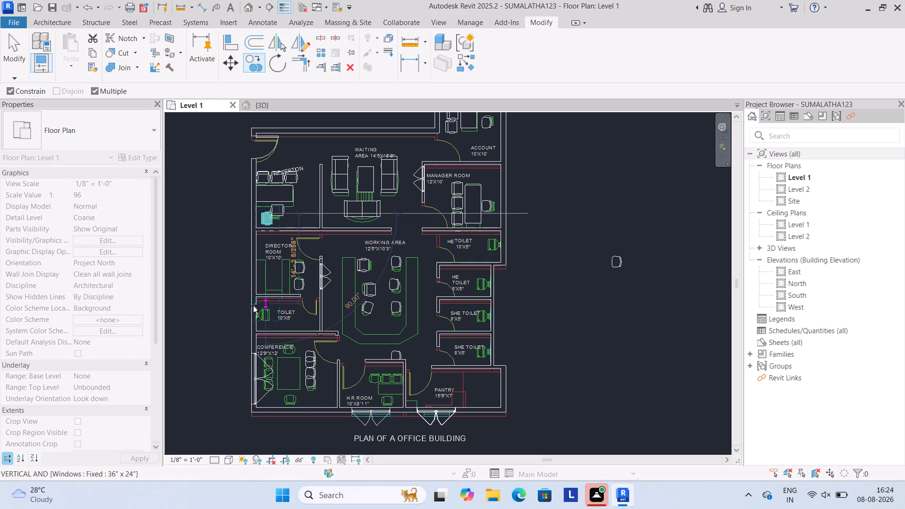
{"action": "key", "text": "Escape"}
{"action": "key", "text": "Escape"}
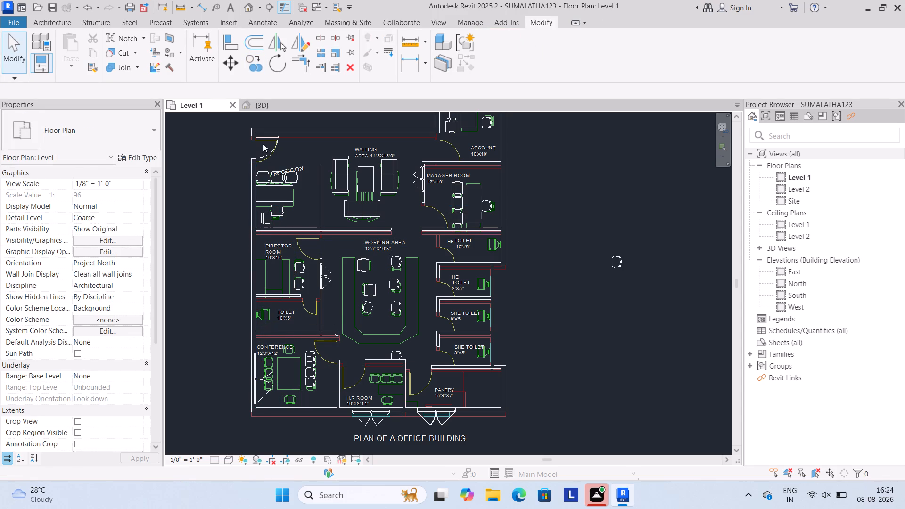
Copy the extra task chair behind the reception desk vertically into the conference room, onto the lowest window-side CAD seat.
{"action": "left_click", "coordinate": [264, 221]}
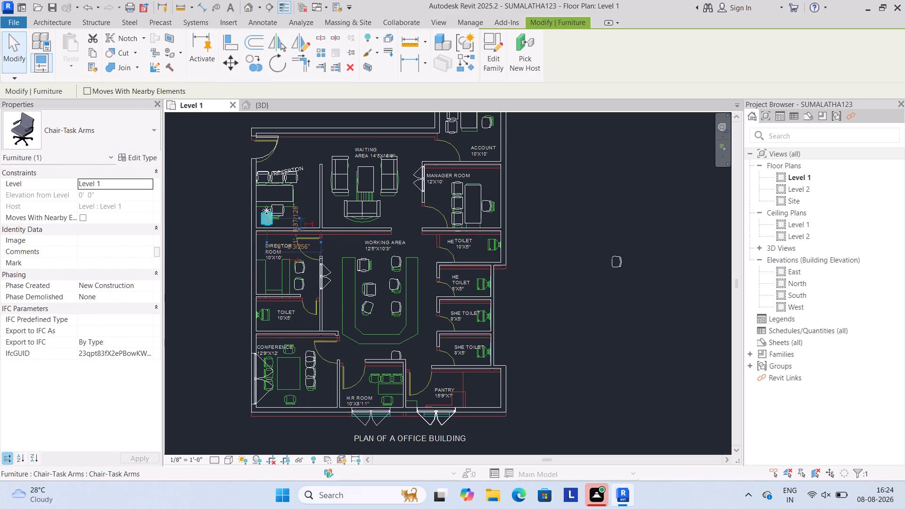
{"action": "left_click", "coordinate": [251, 65]}
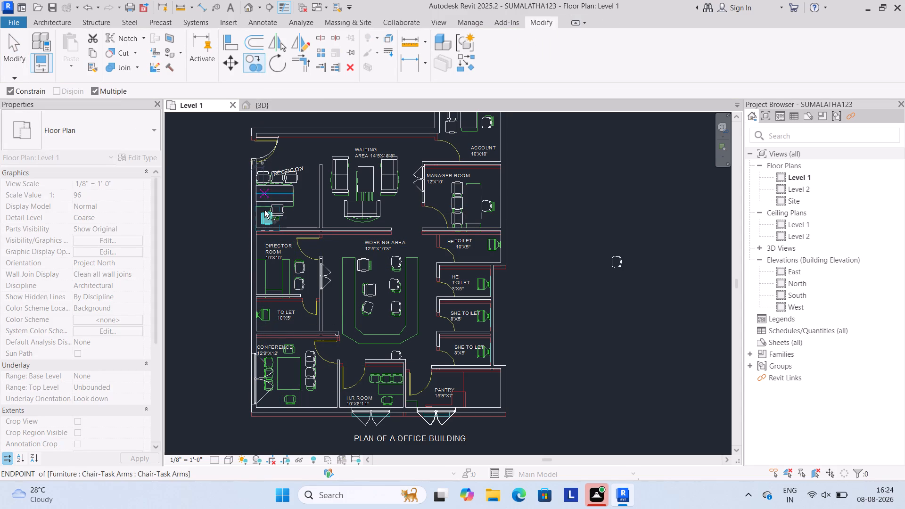
{"action": "left_click_drag", "start_coordinate": [265, 218], "coordinate": [263, 320]}
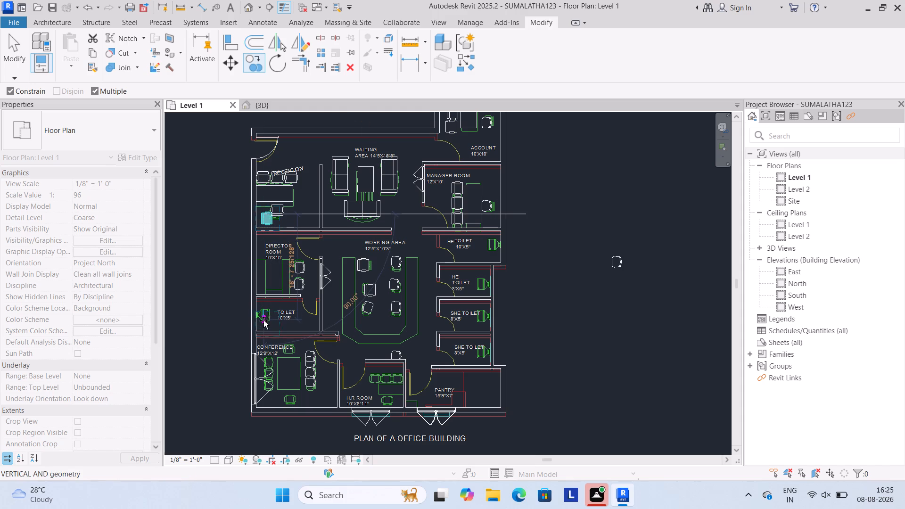
{"action": "left_click_drag", "start_coordinate": [263, 320], "coordinate": [269, 383]}
{"action": "key", "text": "space"}
{"action": "key", "text": "space"}
{"action": "key", "text": "space"}
{"action": "key", "text": "space"}
{"action": "key", "text": "space"}
{"action": "key", "text": "space"}
{"action": "key", "text": "space"}
{"action": "key", "text": "space"}
{"action": "key", "text": "space"}
{"action": "key", "text": "space"}
{"action": "key", "text": "space"}
{"action": "key", "text": "space"}
{"action": "key", "text": "space"}
{"action": "key", "text": "space"}
{"action": "key", "text": "space"}
{"action": "key", "text": "space"}
{"action": "key", "text": "space"}
{"action": "key", "text": "space"}
{"action": "key", "text": "space"}
{"action": "key", "text": "space"}
{"action": "left_click", "coordinate": [269, 383]}
Place further copies of the task chair vertically up the conference table's window-side row of CAD seats.
{"action": "left_click", "coordinate": [268, 371]}
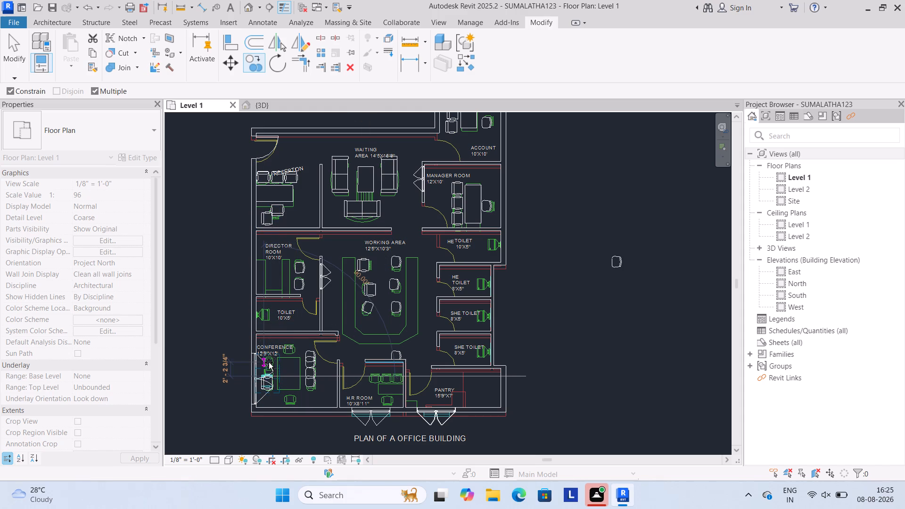
{"action": "left_click", "coordinate": [268, 366]}
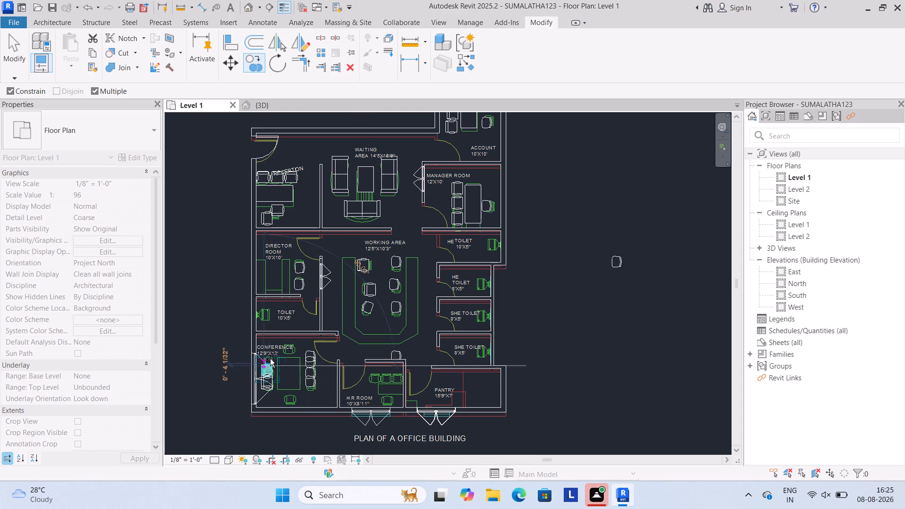
{"action": "left_click", "coordinate": [269, 359]}
{"action": "key", "text": "Escape"}
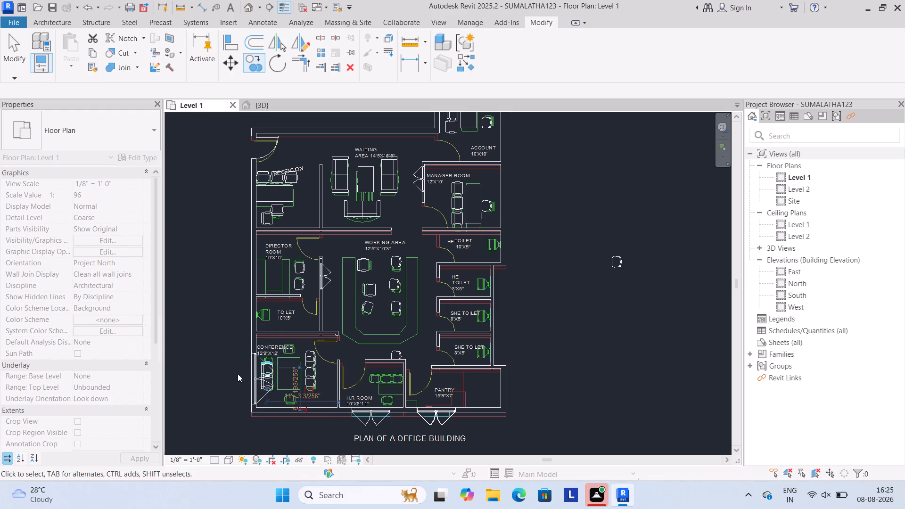
{"action": "key", "text": "Escape"}
{"action": "key", "text": "Escape"}
Move the imported suma1.dwg layout vertically upward until its RECEPTION label clears the row of reception visitor chairs.
{"action": "scroll", "coordinate": [232, 374], "scroll_direction": "down", "scroll_amount": 4}
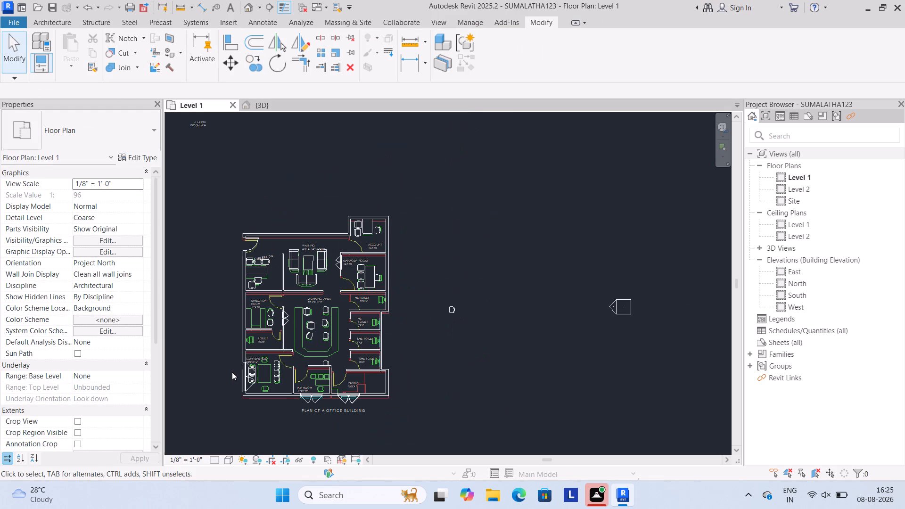
{"action": "scroll", "coordinate": [221, 352], "scroll_direction": "up", "scroll_amount": 5}
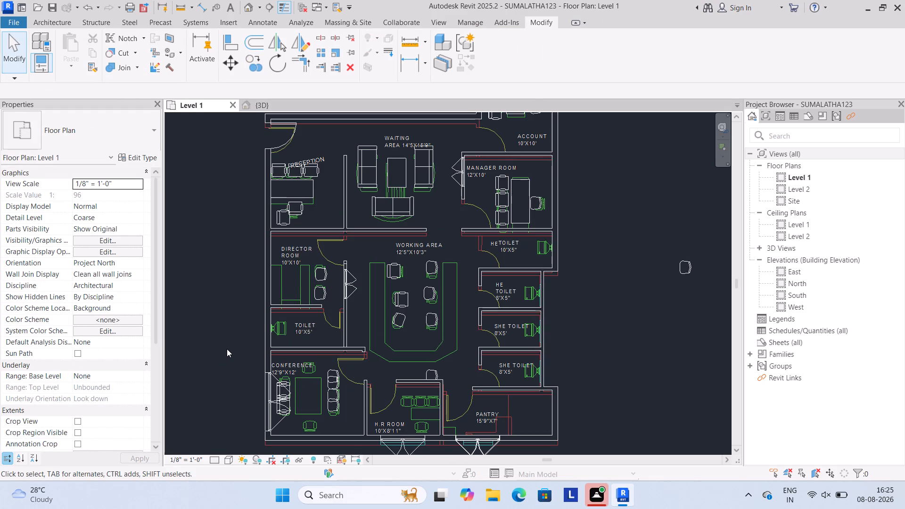
{"action": "scroll", "coordinate": [227, 349], "scroll_direction": "down", "scroll_amount": 1}
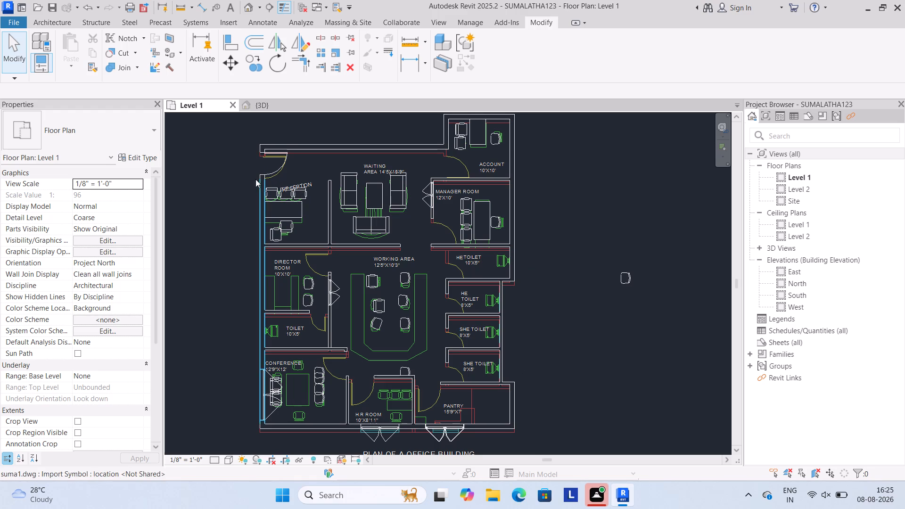
{"action": "scroll", "coordinate": [286, 182], "scroll_direction": "up", "scroll_amount": 3}
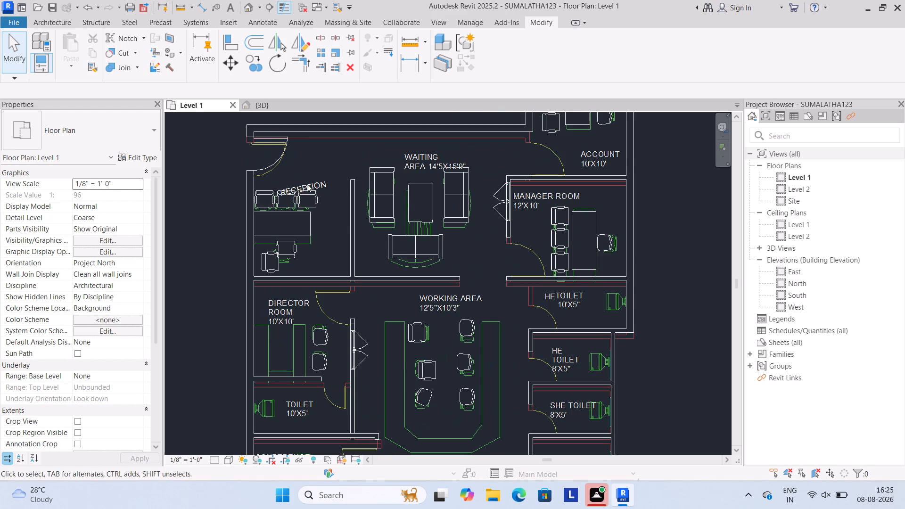
{"action": "left_click", "coordinate": [316, 180]}
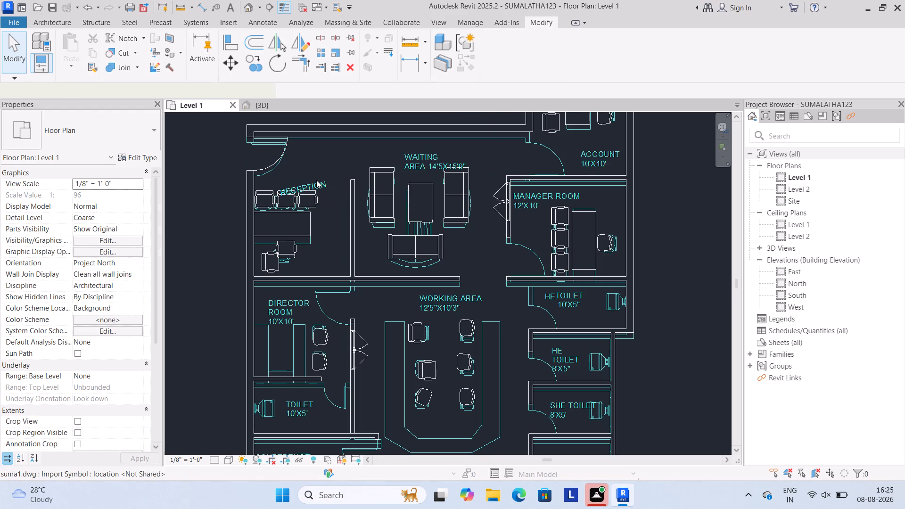
{"action": "key", "text": "Escape"}
{"action": "scroll", "coordinate": [307, 189], "scroll_direction": "up", "scroll_amount": 4}
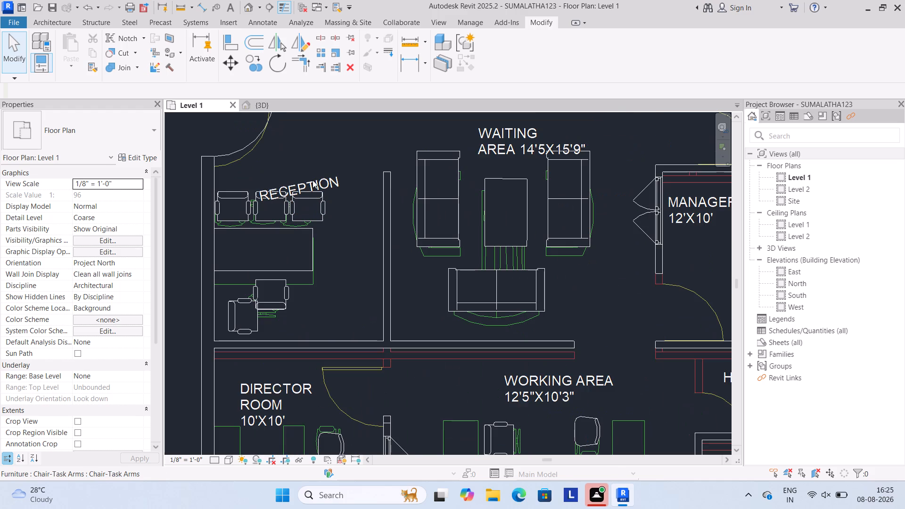
{"action": "left_click", "coordinate": [313, 180]}
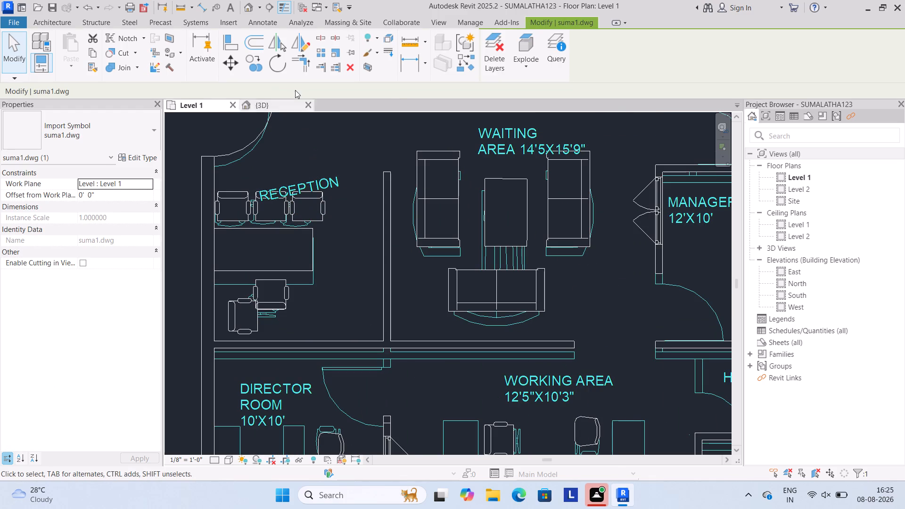
{"action": "left_click", "coordinate": [230, 64]}
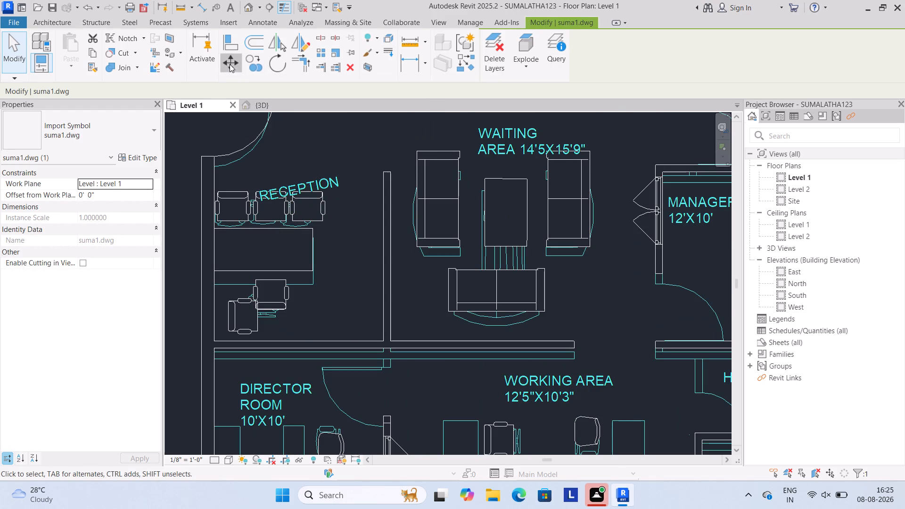
{"action": "left_click_drag", "start_coordinate": [300, 186], "coordinate": [313, 161]}
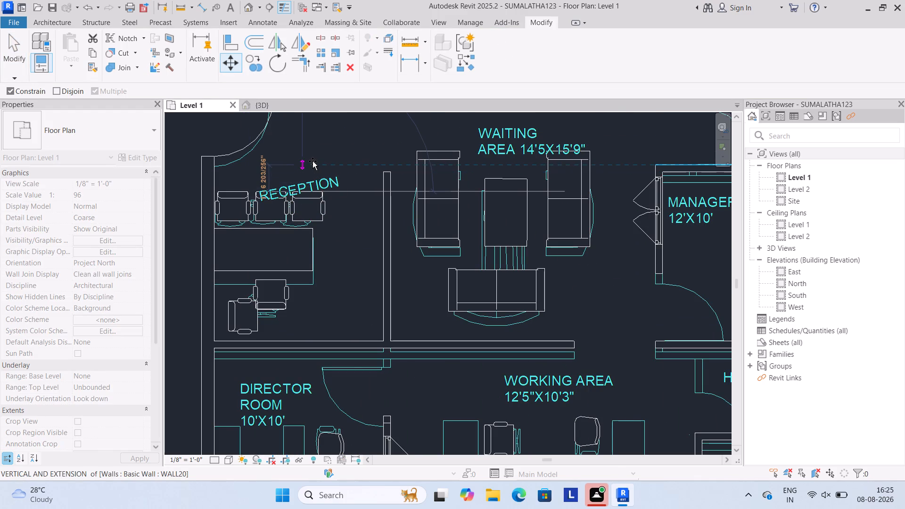
{"action": "left_click_drag", "start_coordinate": [313, 161], "coordinate": [307, 163]}
{"action": "left_click", "coordinate": [307, 163]}
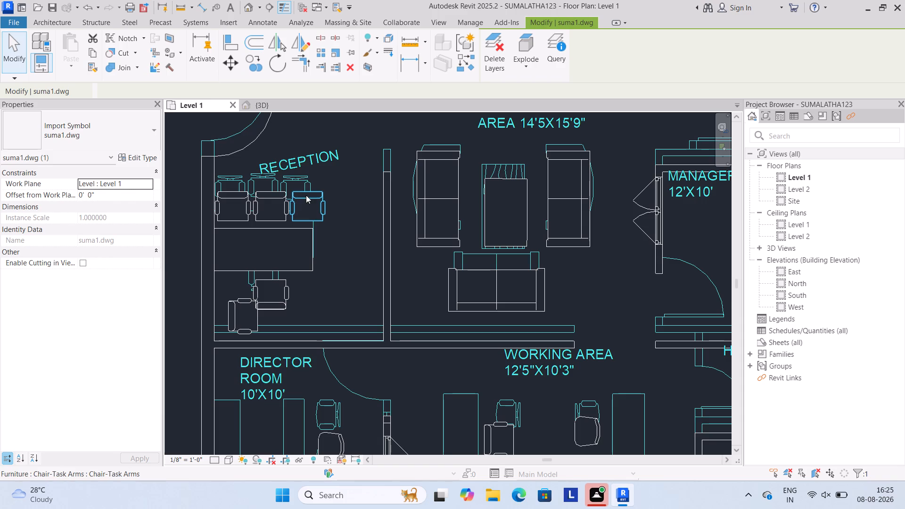
{"action": "key", "text": "Escape"}
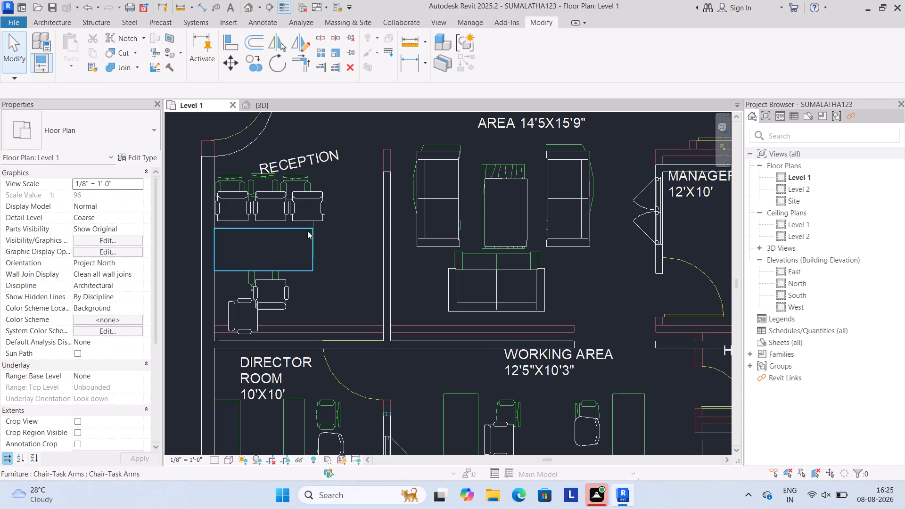
Move the middle reception visitor chair vertically up about 1' onto the shifted CAD seat.
{"action": "left_click", "coordinate": [236, 216]}
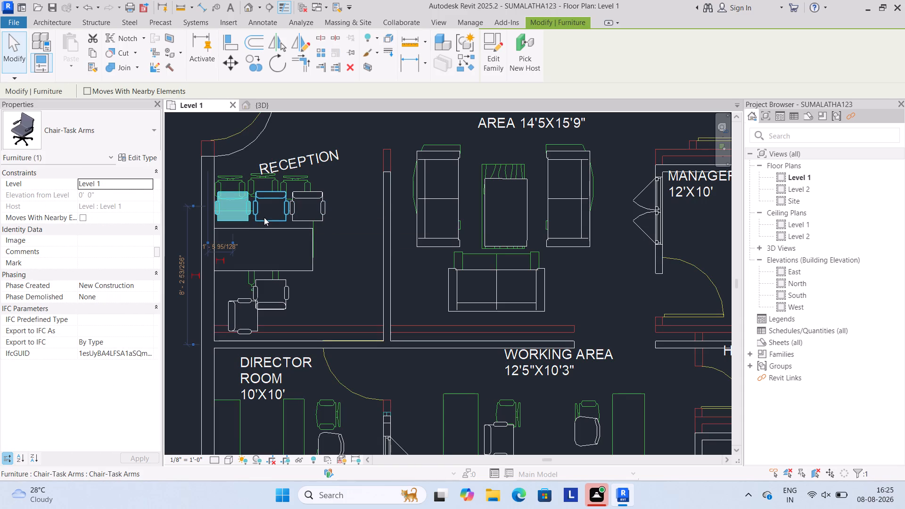
{"action": "left_click", "coordinate": [264, 217]}
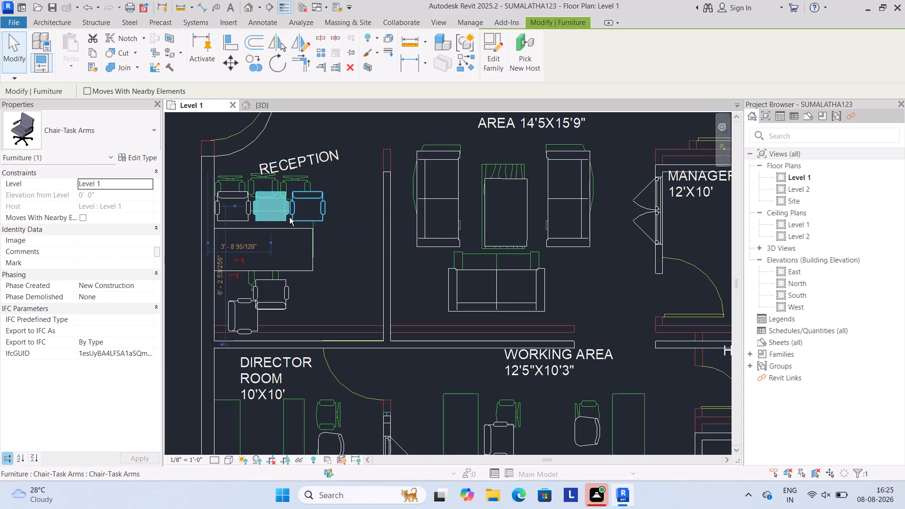
{"action": "left_click", "coordinate": [241, 214], "text": "shift"}
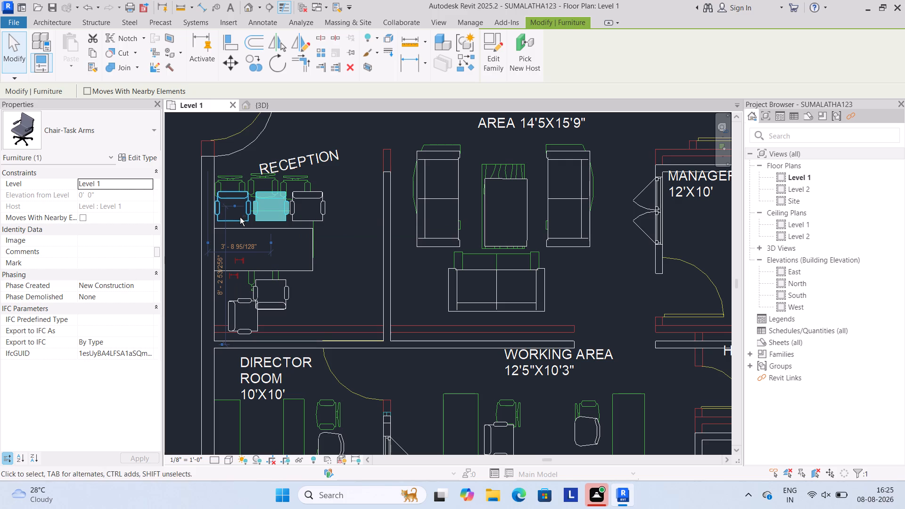
{"action": "left_click", "coordinate": [240, 217], "text": "shift"}
{"action": "left_click", "coordinate": [240, 219], "text": "shift"}
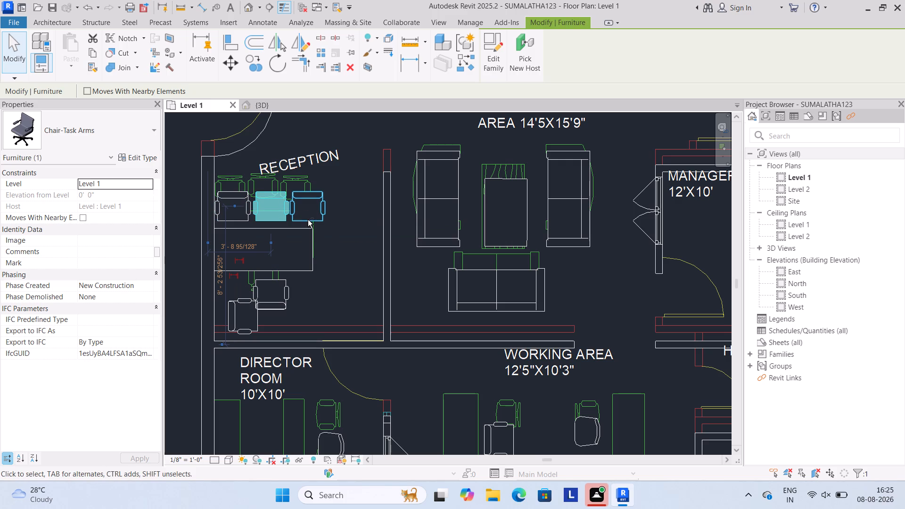
{"action": "left_click", "coordinate": [308, 218], "text": "shift"}
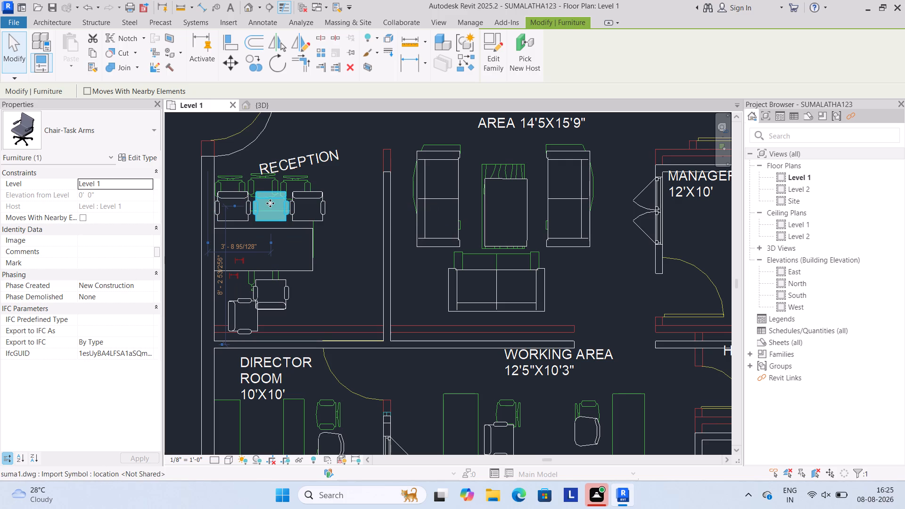
{"action": "left_click", "coordinate": [234, 57]}
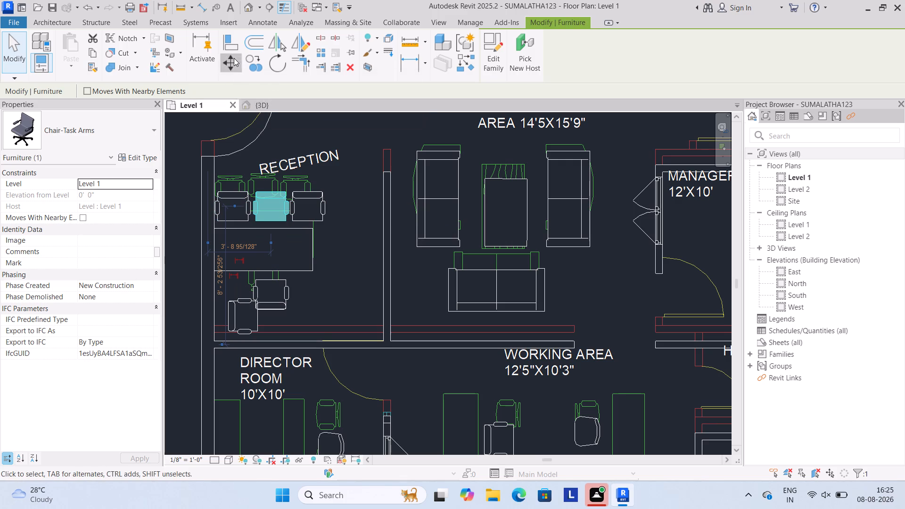
{"action": "left_click_drag", "start_coordinate": [265, 206], "coordinate": [266, 186]}
{"action": "left_click", "coordinate": [266, 186]}
Move the reception visitor chair farthest from the side wall vertically up toward its shifted CAD seat.
{"action": "left_click", "coordinate": [310, 218]}
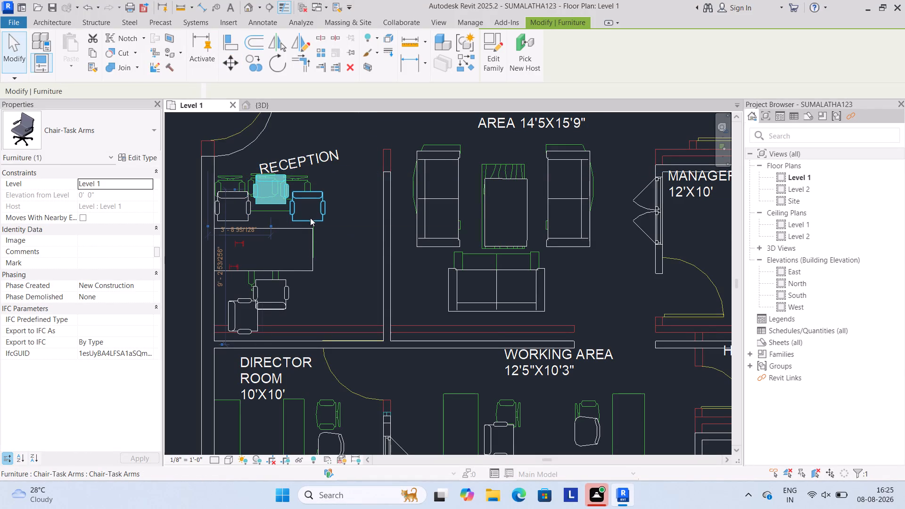
{"action": "left_click", "coordinate": [232, 62]}
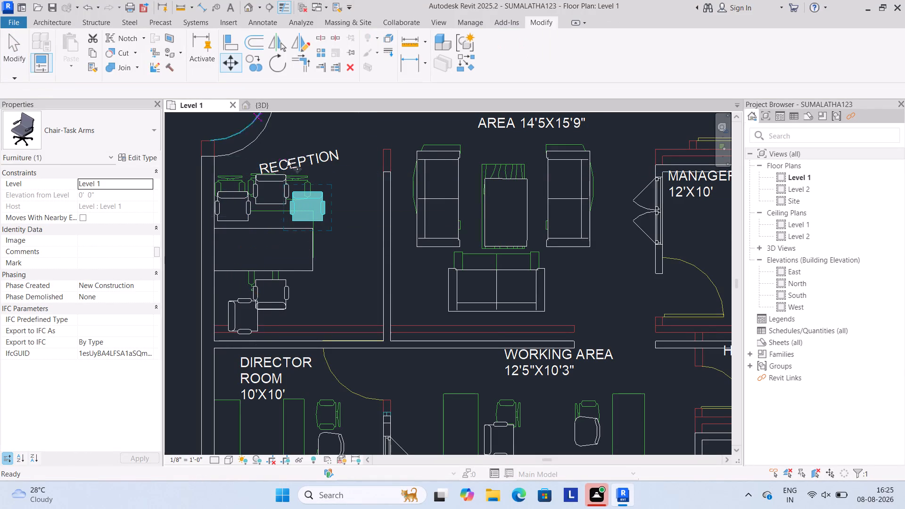
{"action": "left_click_drag", "start_coordinate": [315, 214], "coordinate": [305, 184]}
{"action": "left_click", "coordinate": [304, 183]}
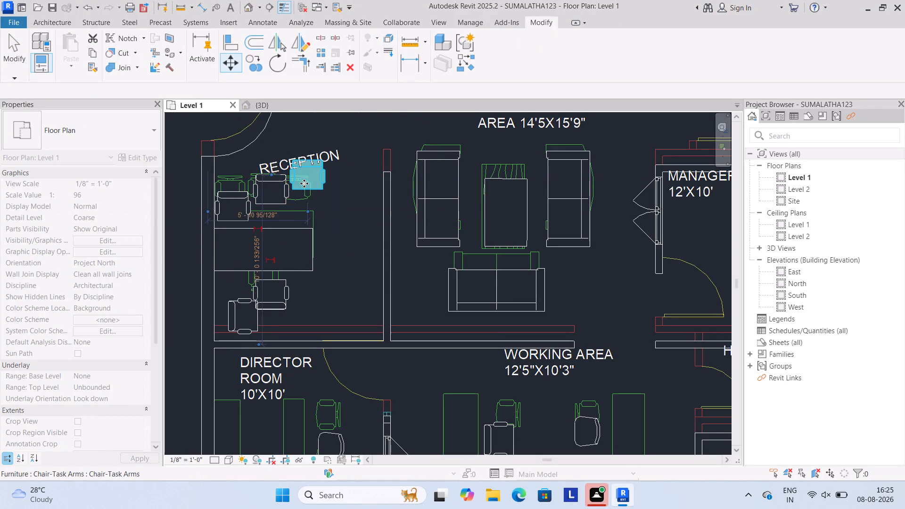
Move the reception visitor chair nearest the side wall vertically up about 1' onto its CAD seat.
{"action": "left_click", "coordinate": [238, 191]}
{"action": "left_click", "coordinate": [223, 63]}
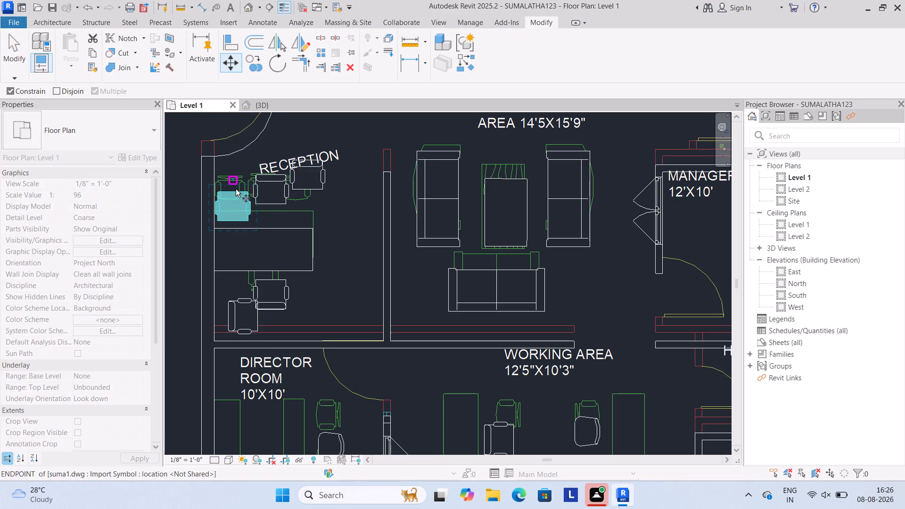
{"action": "left_click_drag", "start_coordinate": [236, 189], "coordinate": [239, 172]}
{"action": "left_click", "coordinate": [239, 172]}
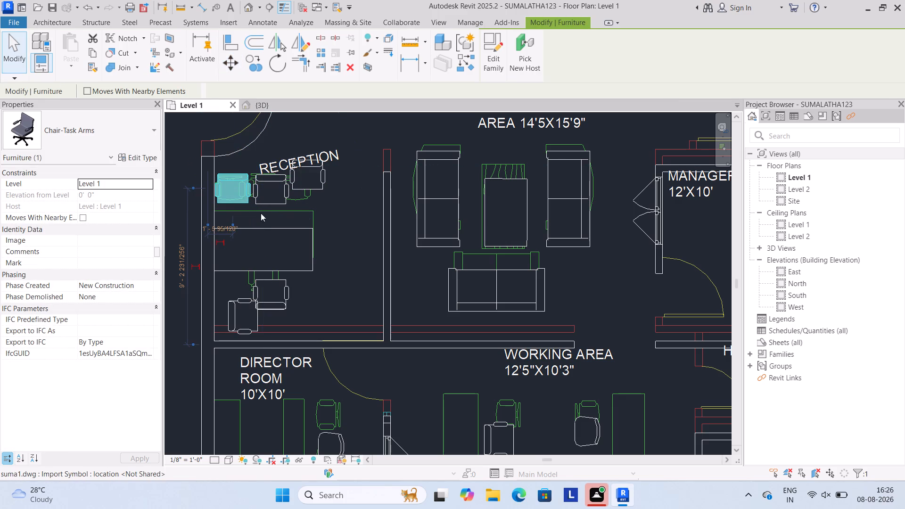
Move the visitor chair overlapping the RECEPTION label slightly back down toward its CAD seat.
{"action": "left_click", "coordinate": [312, 184]}
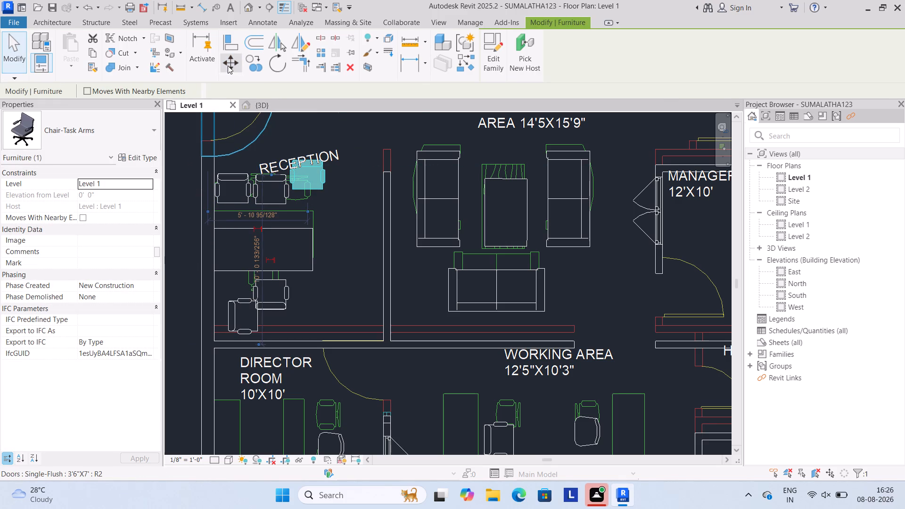
{"action": "left_click", "coordinate": [228, 63]}
{"action": "left_click_drag", "start_coordinate": [311, 183], "coordinate": [304, 199]}
{"action": "left_click", "coordinate": [304, 197]}
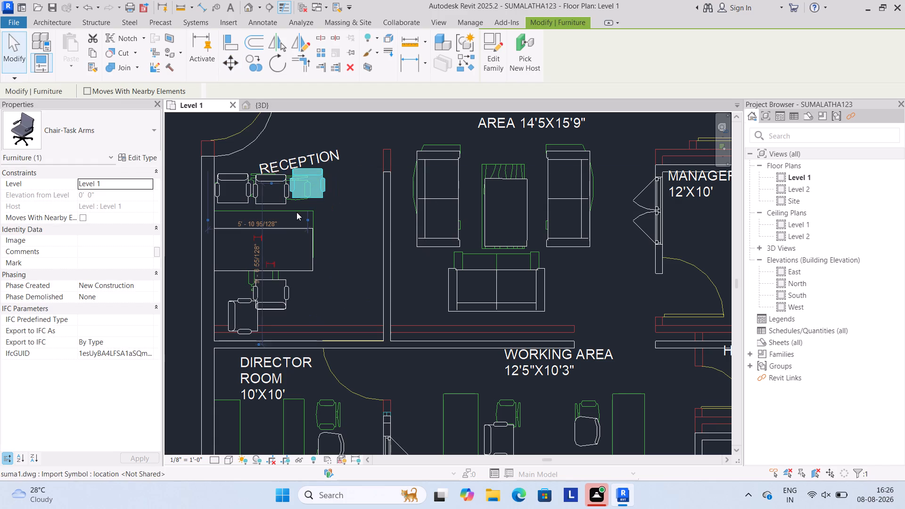
{"action": "key", "text": "Escape"}
Delete the extra sideways task chair behind the reception desk.
{"action": "scroll", "coordinate": [319, 229], "scroll_direction": "down", "scroll_amount": 3}
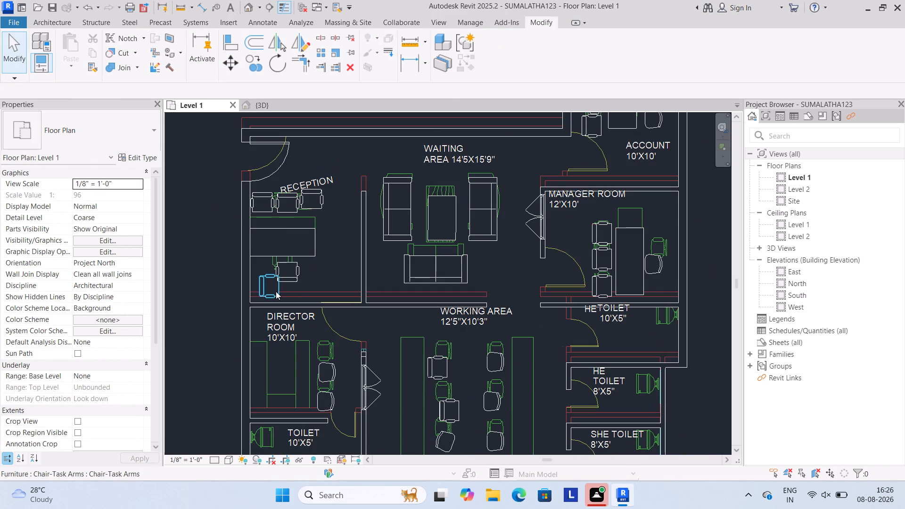
{"action": "left_click", "coordinate": [278, 286]}
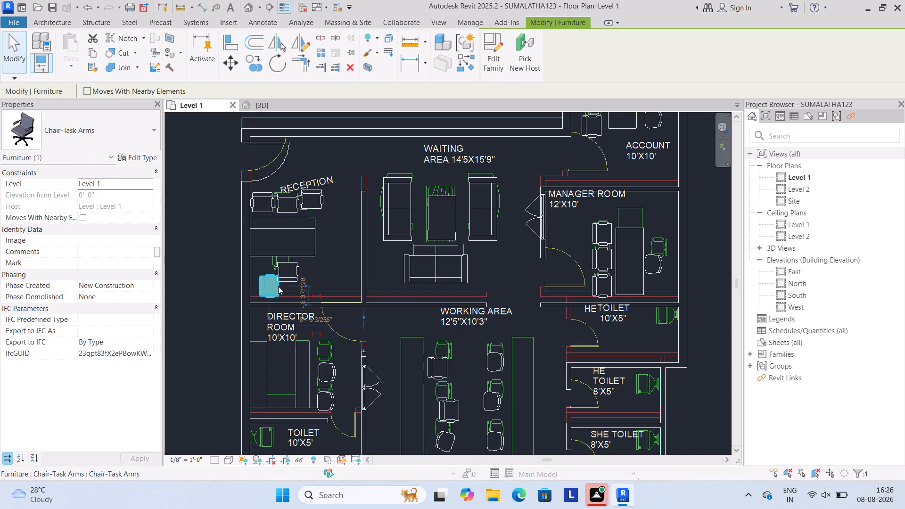
{"action": "key", "text": "Delete"}
Copy the reception visitor chair nearest the side wall vertically down into the conference room, level with the H.R. room's upper CAD seats.
{"action": "scroll", "coordinate": [278, 286], "scroll_direction": "down", "scroll_amount": 2}
{"action": "scroll", "coordinate": [320, 357], "scroll_direction": "down", "scroll_amount": 3}
{"action": "scroll", "coordinate": [391, 412], "scroll_direction": "down", "scroll_amount": 1}
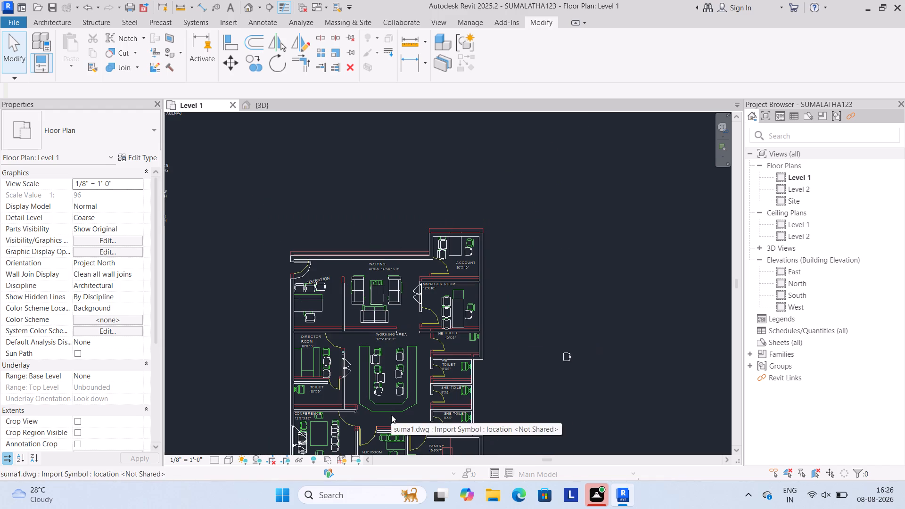
{"action": "middle_click_drag", "start_coordinate": [391, 416], "coordinate": [387, 297]}
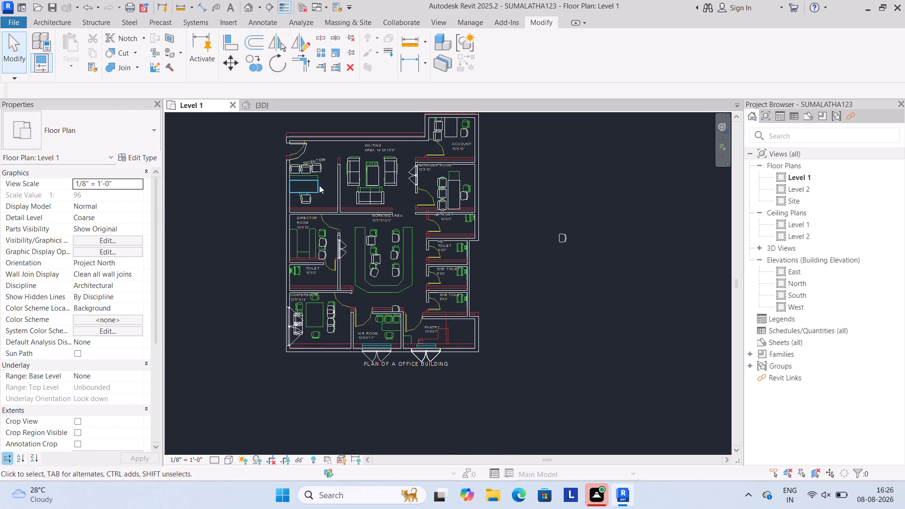
{"action": "left_click", "coordinate": [296, 170]}
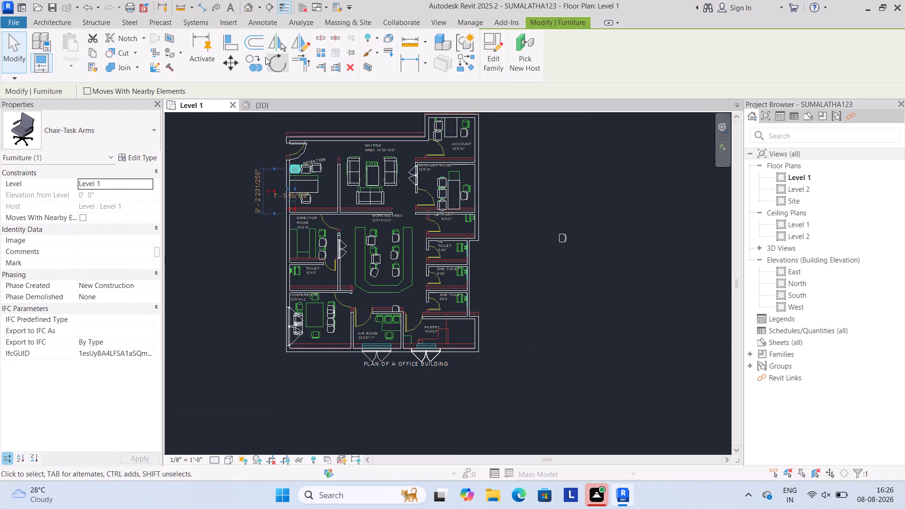
{"action": "left_click", "coordinate": [253, 63]}
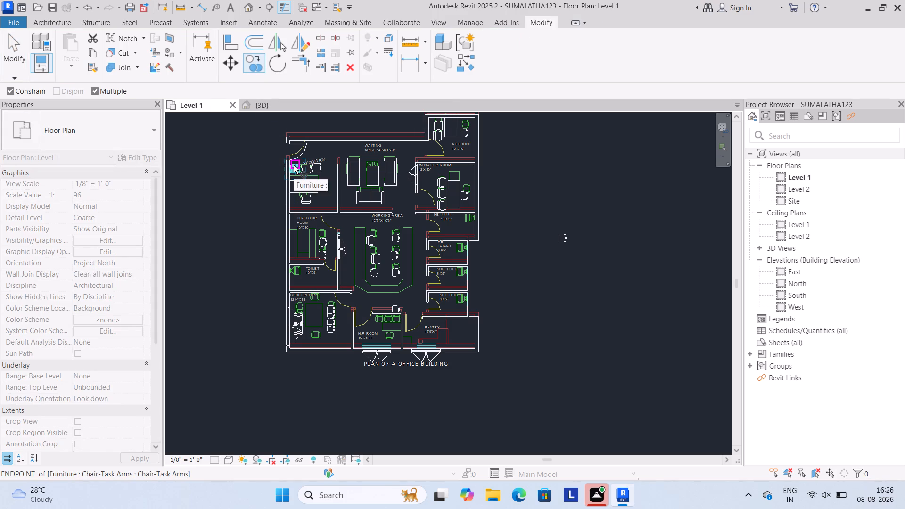
{"action": "left_click", "coordinate": [293, 165]}
{"action": "key", "text": "space"}
{"action": "key", "text": "space"}
{"action": "key", "text": "space"}
{"action": "key", "text": "space"}
{"action": "key", "text": "space"}
{"action": "key", "text": "space"}
{"action": "key", "text": "space"}
{"action": "key", "text": "space"}
{"action": "key", "text": "space"}
{"action": "key", "text": "space"}
{"action": "key", "text": "space"}
{"action": "key", "text": "space"}
{"action": "key", "text": "space"}
{"action": "key", "text": "space"}
{"action": "key", "text": "space"}
{"action": "key", "text": "space"}
{"action": "key", "text": "space"}
{"action": "key", "text": "space"}
{"action": "key", "text": "space"}
{"action": "key", "text": "space"}
{"action": "left_click_drag", "start_coordinate": [293, 165], "coordinate": [381, 317]}
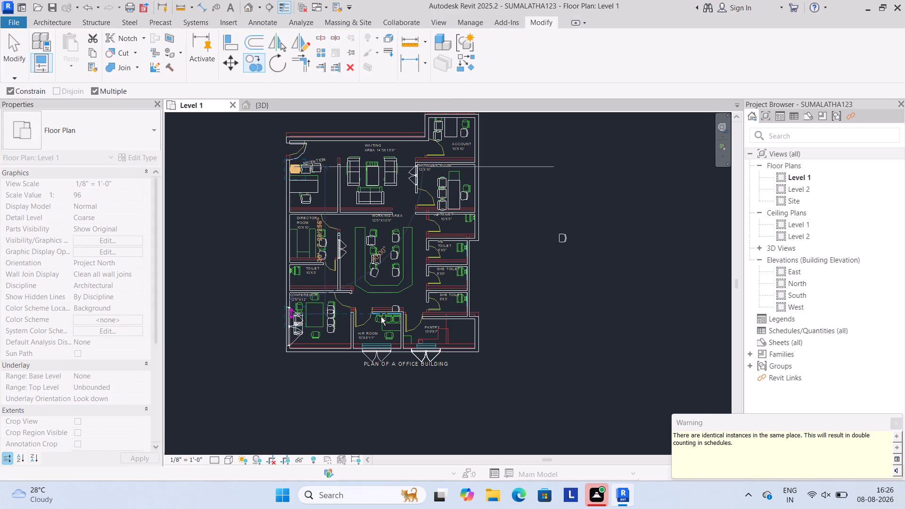
{"action": "left_click_drag", "start_coordinate": [381, 317], "coordinate": [379, 319]}
{"action": "left_click", "coordinate": [379, 318]}
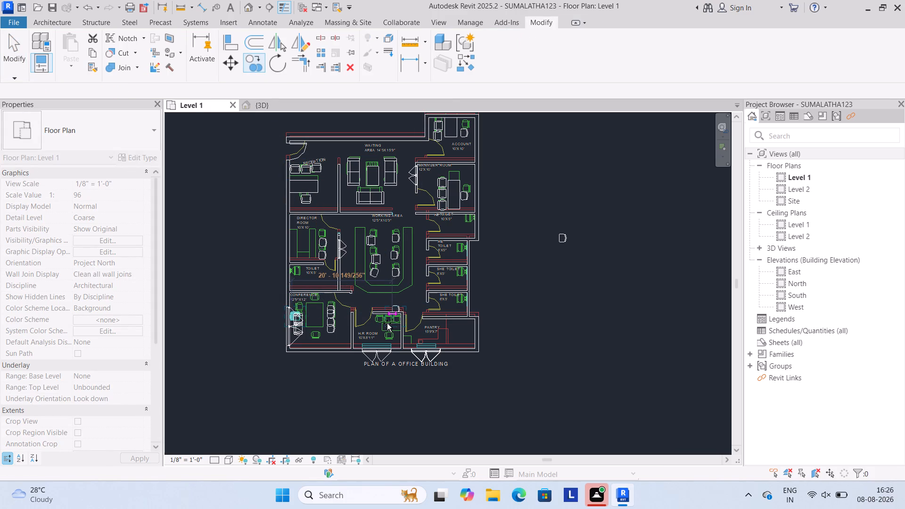
Place two further copies of the task chair horizontally across, near the outer CAD seats along the H.R. room's upper wall.
{"action": "left_click", "coordinate": [388, 320]}
{"action": "left_click", "coordinate": [376, 320]}
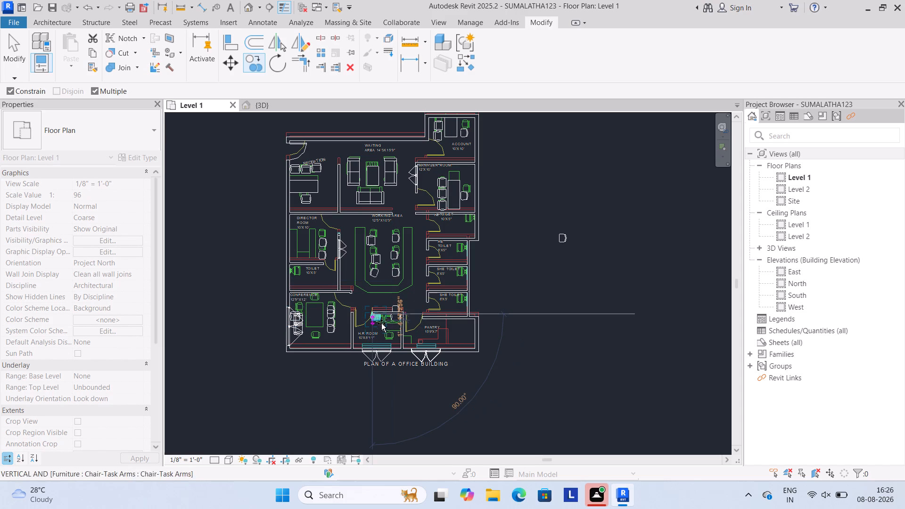
{"action": "key", "text": "Escape"}
{"action": "scroll", "coordinate": [365, 320], "scroll_direction": "up", "scroll_amount": 4}
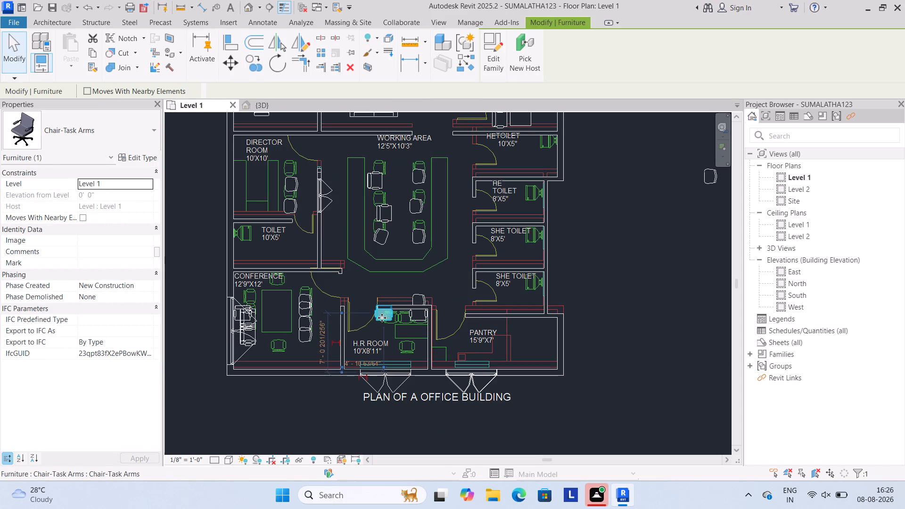
{"action": "key", "text": "Escape"}
Delete the stray Chair-Desk standing just outside the H.R. room's upper wall.
{"action": "scroll", "coordinate": [392, 318], "scroll_direction": "up", "scroll_amount": 3}
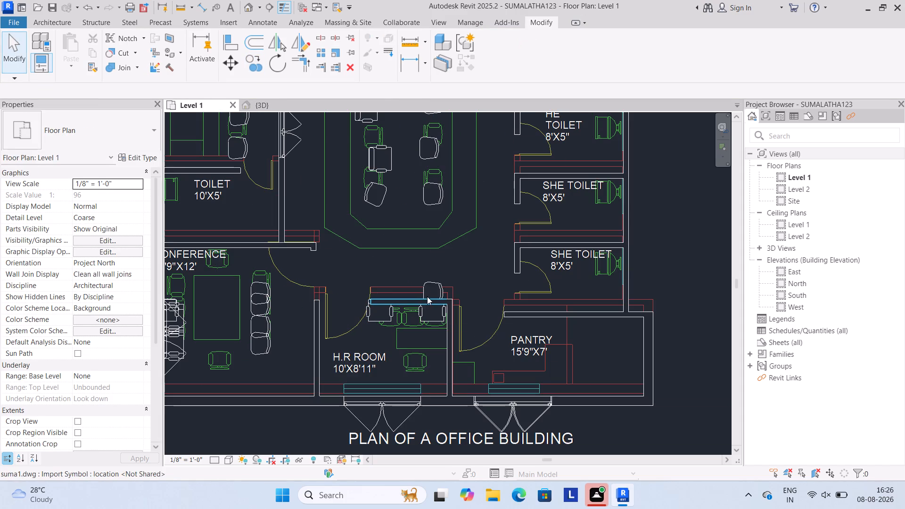
{"action": "left_click", "coordinate": [423, 288]}
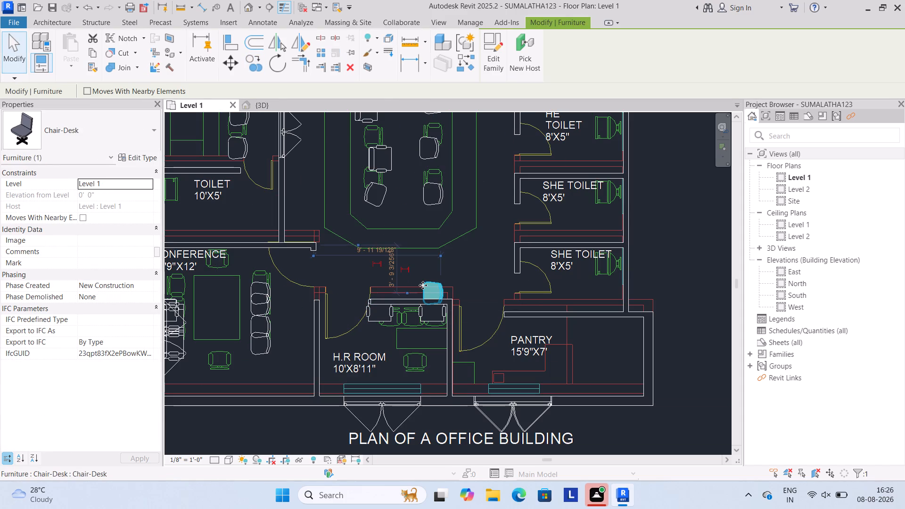
{"action": "key", "text": "Delete"}
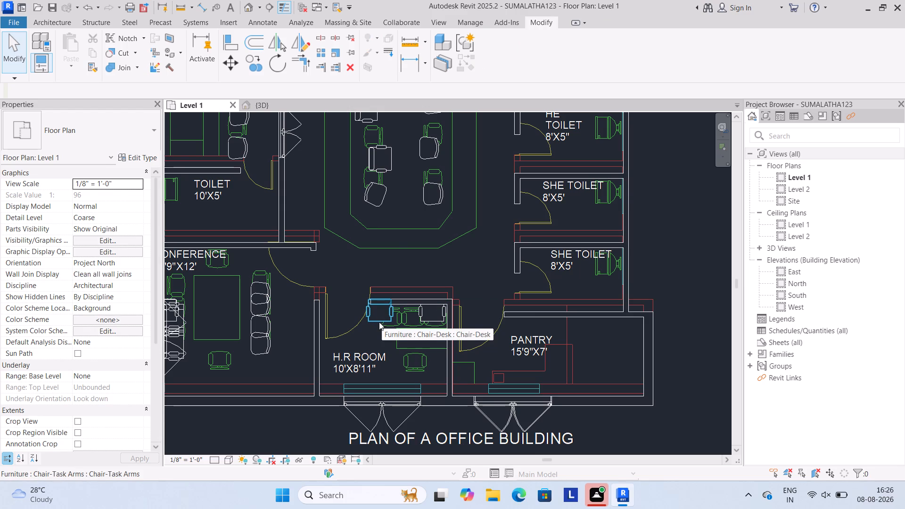
Move the H.R. room task chair nearest the door vertically down about 1', clear of the wall.
{"action": "left_click", "coordinate": [380, 320]}
{"action": "left_click", "coordinate": [230, 57]}
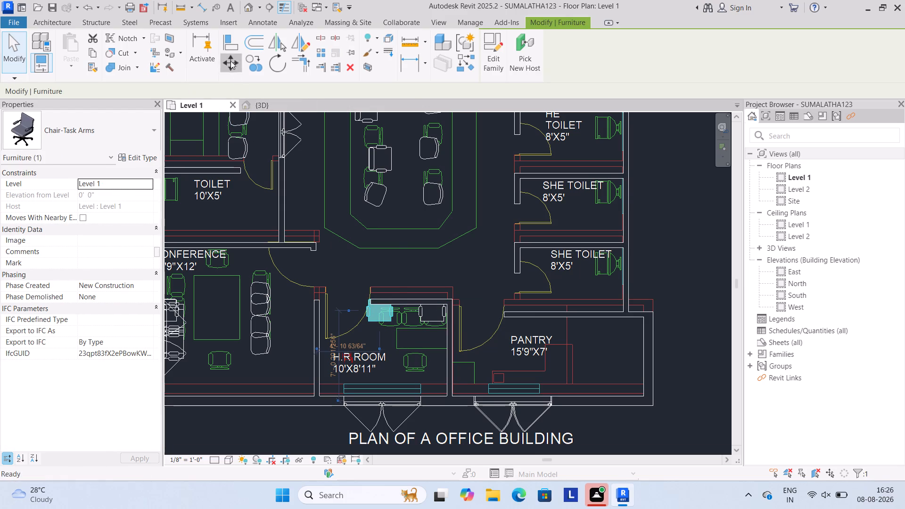
{"action": "left_click_drag", "start_coordinate": [380, 313], "coordinate": [381, 324]}
{"action": "left_click", "coordinate": [381, 324]}
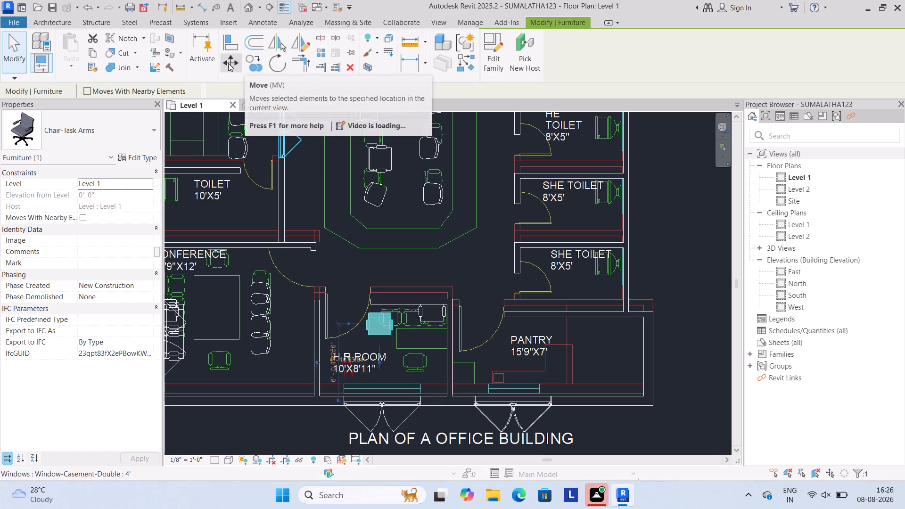
Move the H.R. room's other task chair across and down onto the middle CAD seat beside the desk.
{"action": "left_click", "coordinate": [424, 319]}
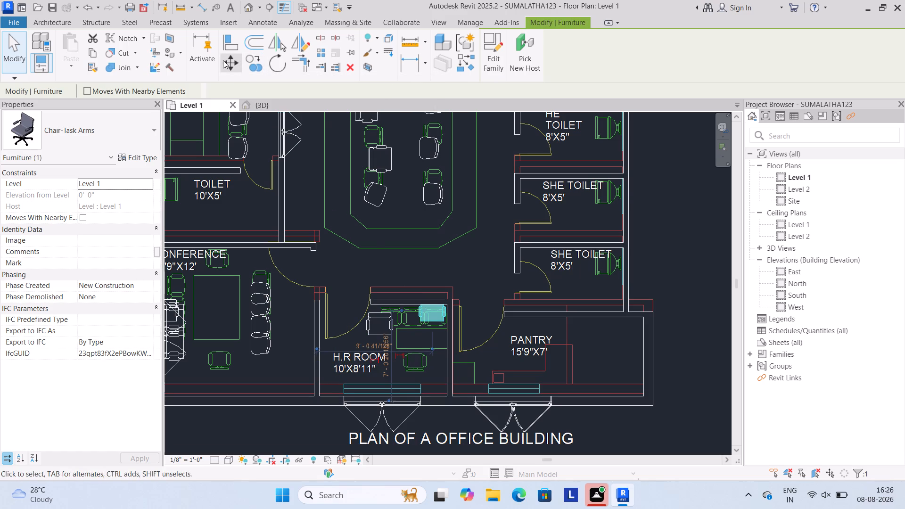
{"action": "left_click", "coordinate": [229, 60]}
{"action": "left_click_drag", "start_coordinate": [420, 315], "coordinate": [402, 326]}
{"action": "left_click", "coordinate": [402, 326]}
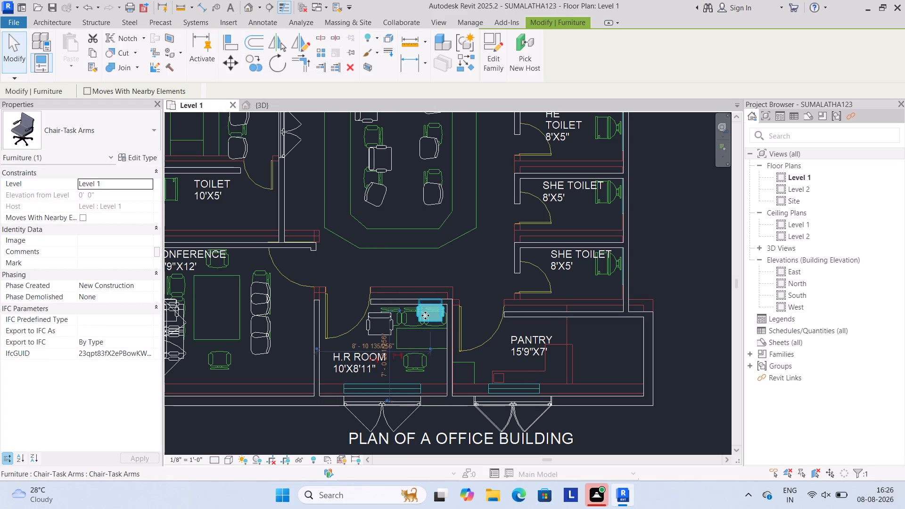
{"action": "left_click_drag", "start_coordinate": [425, 315], "coordinate": [399, 325]}
{"action": "left_click", "coordinate": [399, 325]}
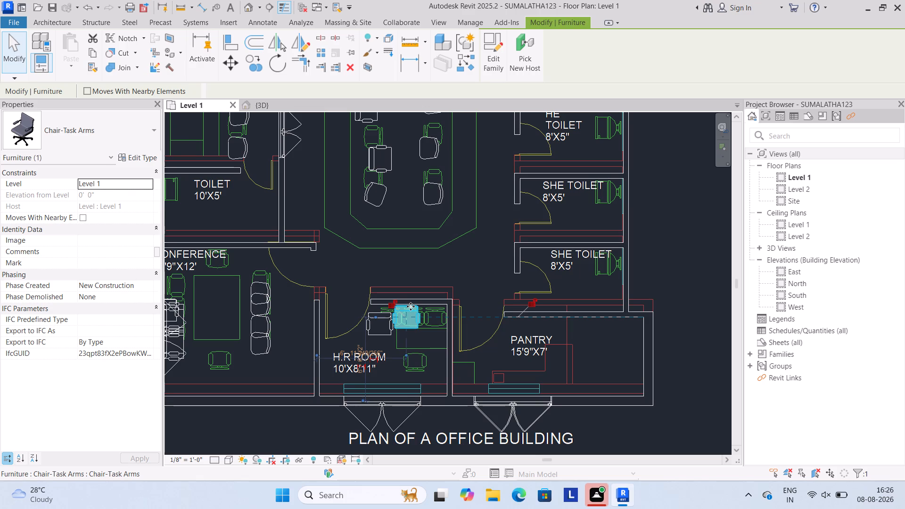
{"action": "key", "text": "Escape"}
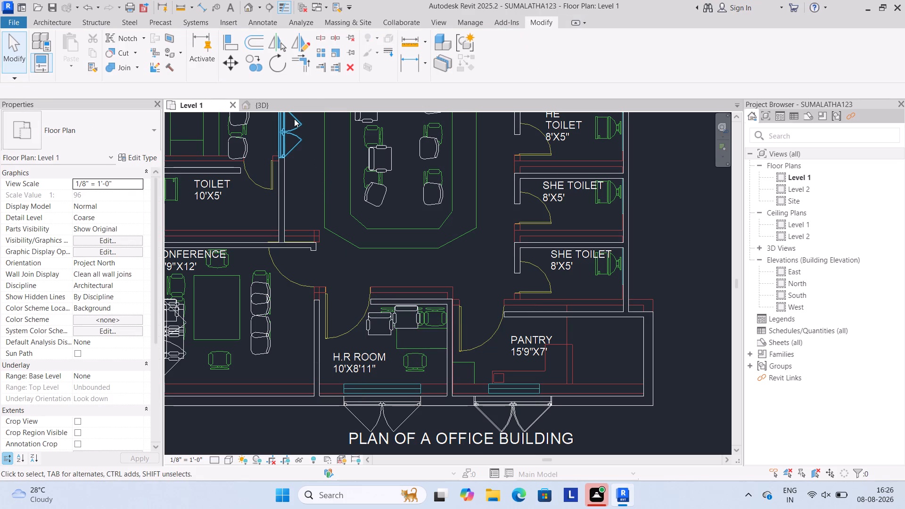
Copy the middle H.R. room task chair horizontally onto the CAD seat next to the pantry-side wall.
{"action": "left_click", "coordinate": [407, 326]}
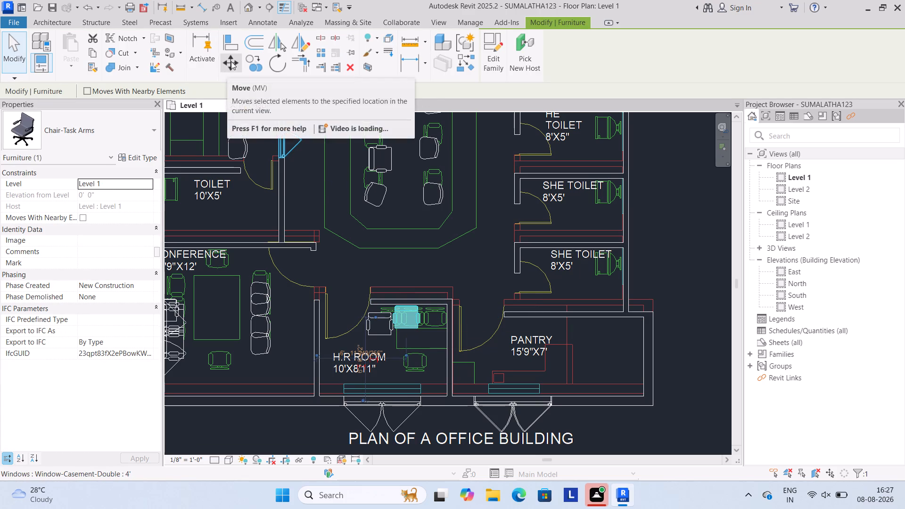
{"action": "left_click", "coordinate": [258, 63]}
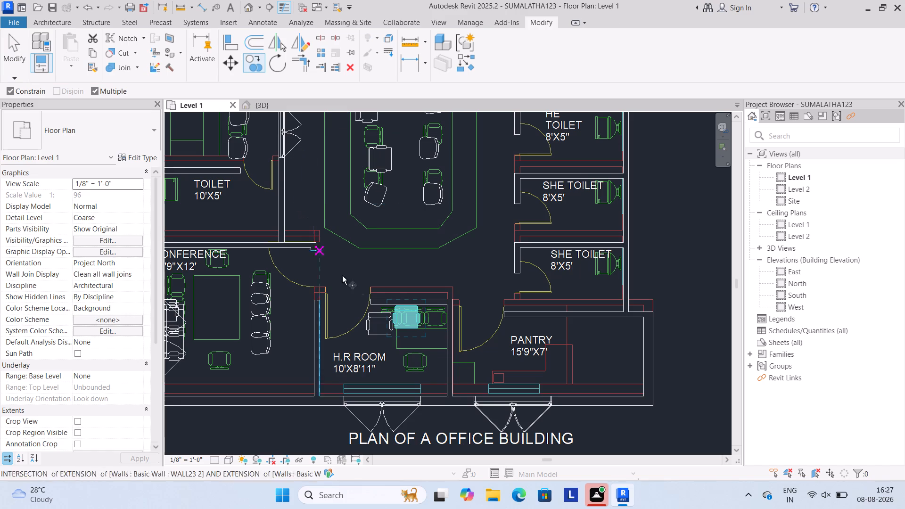
{"action": "left_click_drag", "start_coordinate": [403, 316], "coordinate": [437, 313]}
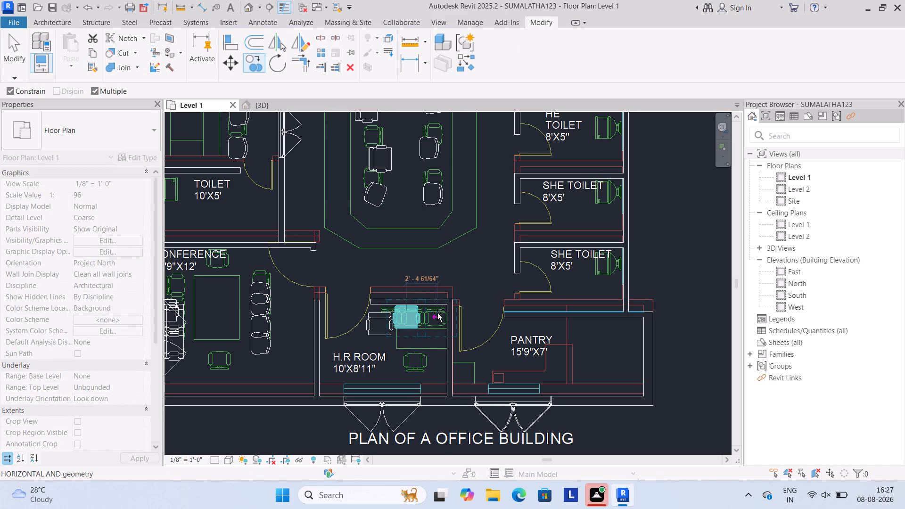
{"action": "left_click_drag", "start_coordinate": [437, 313], "coordinate": [438, 313]}
{"action": "left_click", "coordinate": [435, 312]}
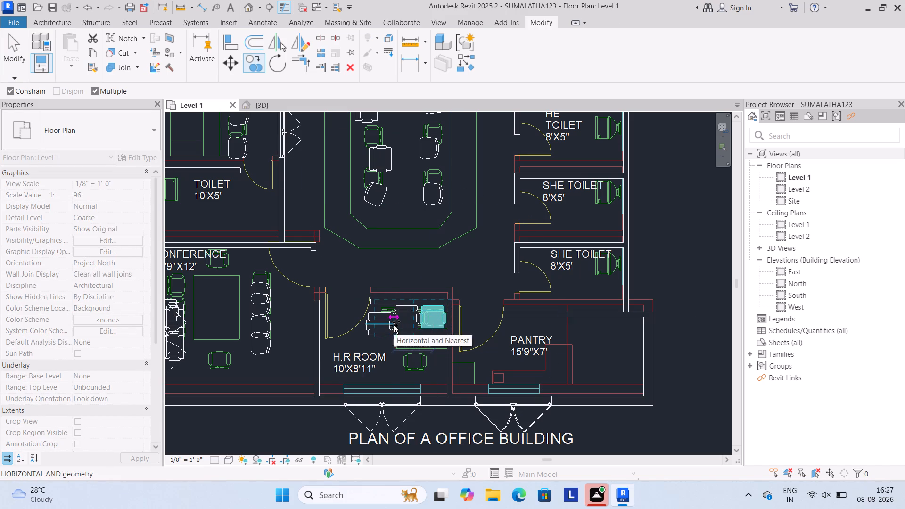
{"action": "key", "text": "Escape"}
{"action": "key", "text": "Escape"}
Delete the upward-facing task chair overlapping the row beside the conference room's window.
{"action": "scroll", "coordinate": [378, 345], "scroll_direction": "down", "scroll_amount": 6}
{"action": "scroll", "coordinate": [359, 298], "scroll_direction": "down", "scroll_amount": 1}
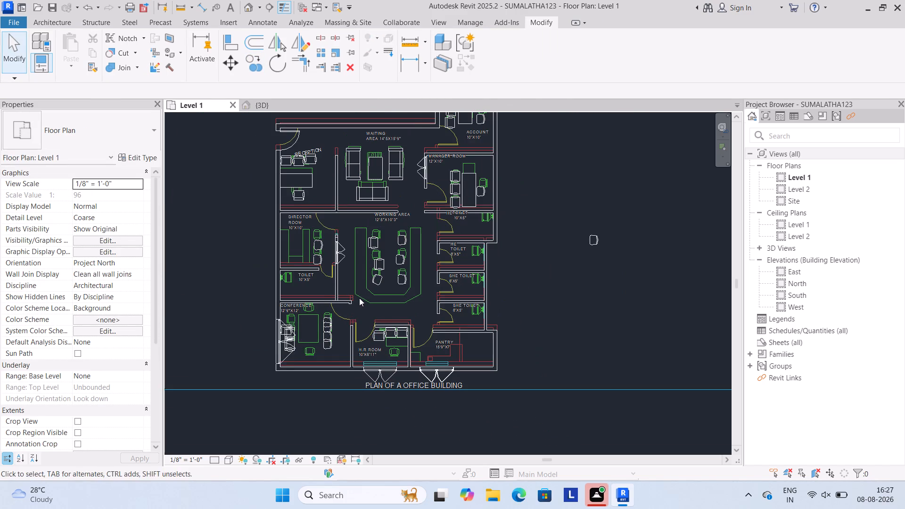
{"action": "scroll", "coordinate": [308, 333], "scroll_direction": "up", "scroll_amount": 4}
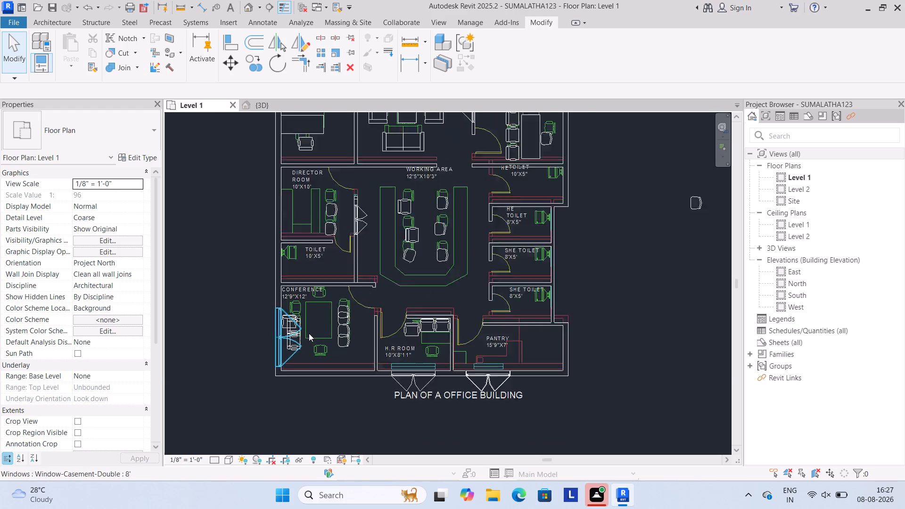
{"action": "scroll", "coordinate": [294, 333], "scroll_direction": "up", "scroll_amount": 7}
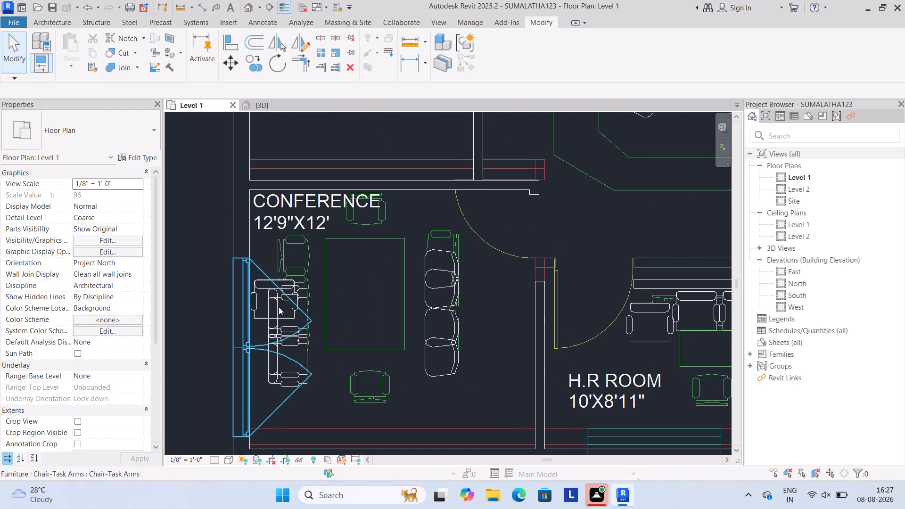
{"action": "left_click", "coordinate": [280, 314]}
{"action": "key", "text": "Escape"}
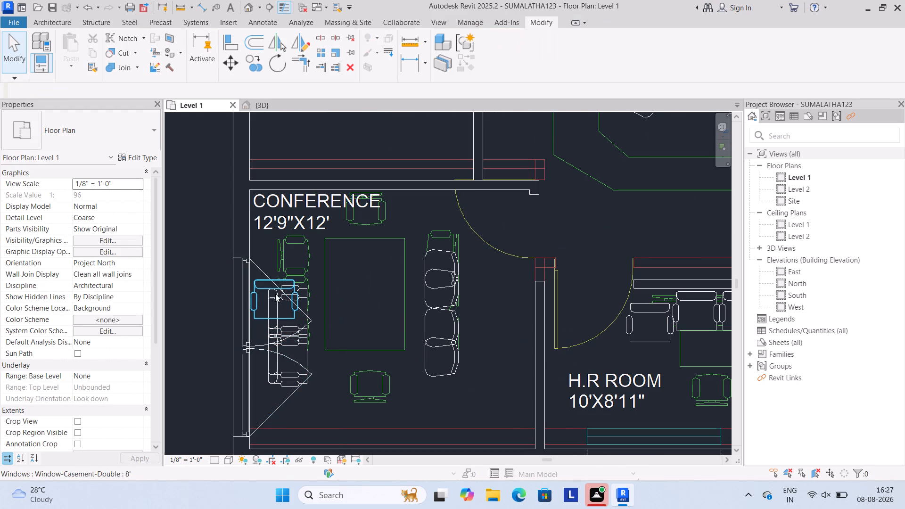
{"action": "left_click", "coordinate": [265, 276]}
{"action": "key", "text": "Escape"}
{"action": "scroll", "coordinate": [271, 284], "scroll_direction": "up", "scroll_amount": 4}
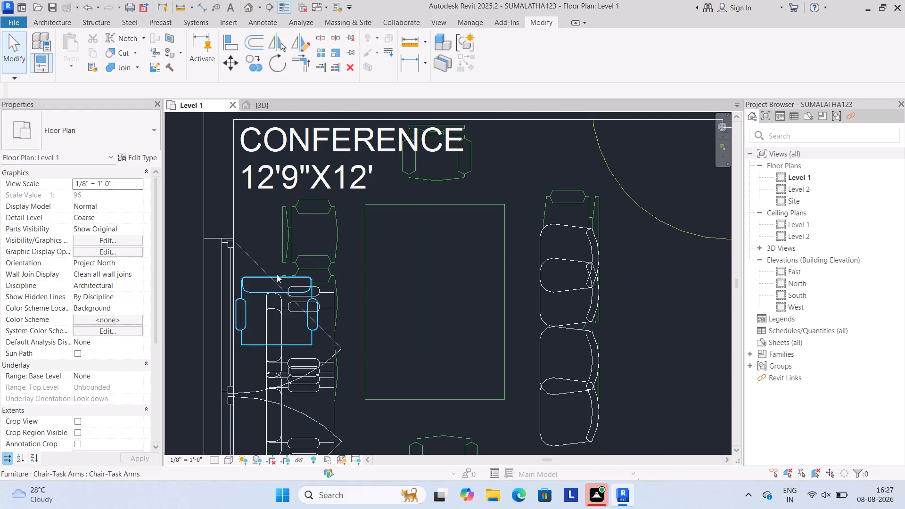
{"action": "left_click", "coordinate": [256, 290]}
{"action": "key", "text": "Delete"}
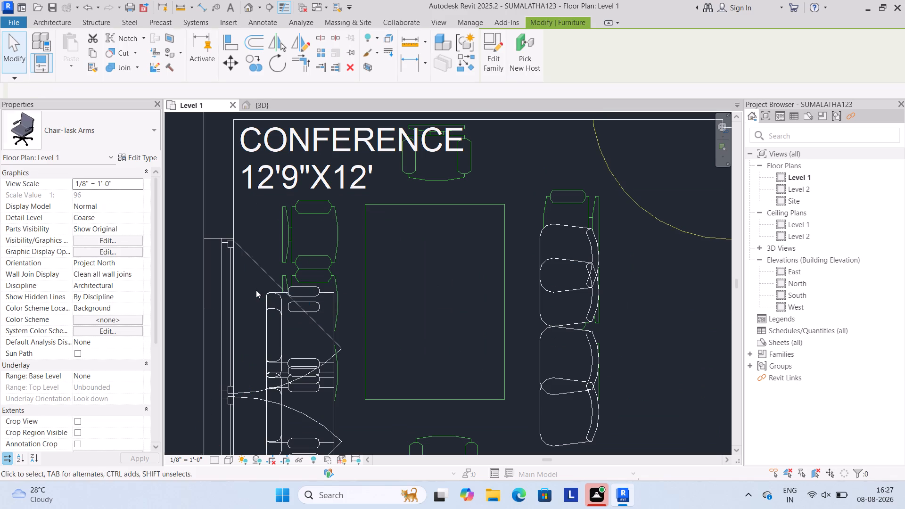
Delete the duplicate task chair overlapping the upper end of the conference room's window-side row.
{"action": "scroll", "coordinate": [296, 329], "scroll_direction": "down", "scroll_amount": 3}
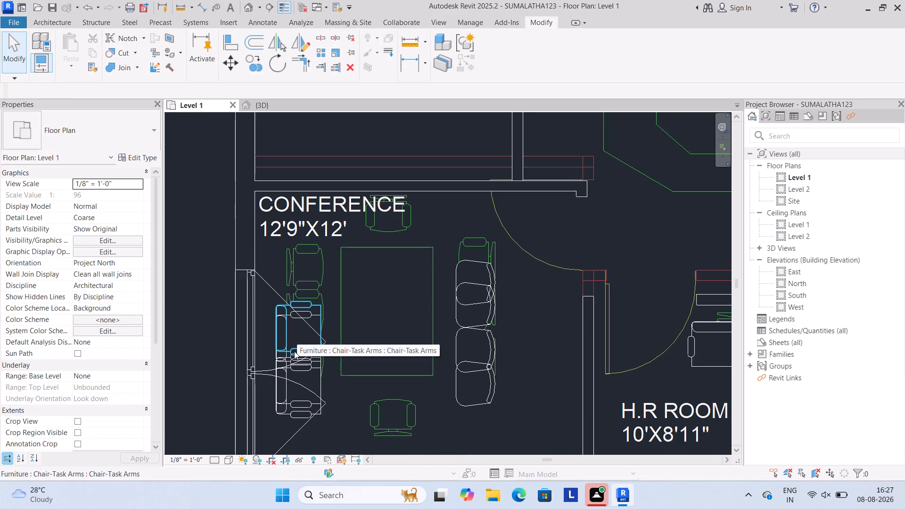
{"action": "left_click", "coordinate": [287, 313]}
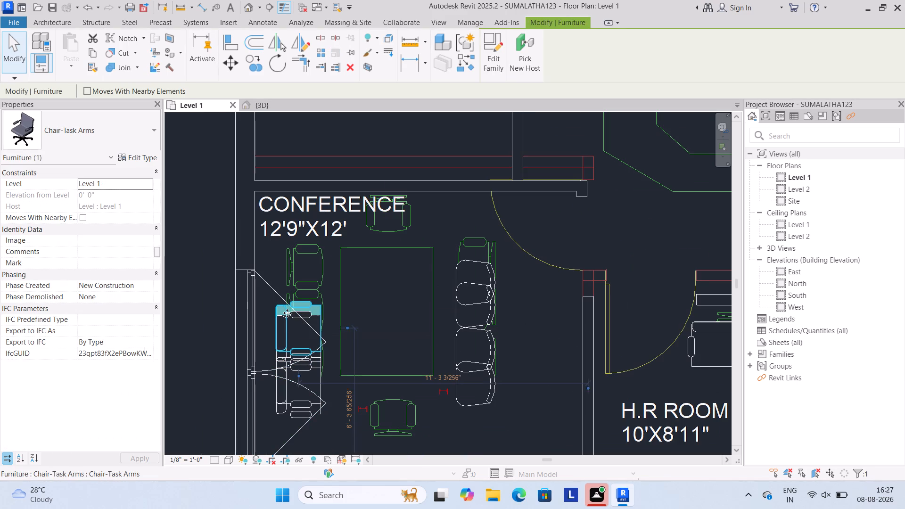
{"action": "key", "text": "Delete"}
{"action": "key", "text": "Escape"}
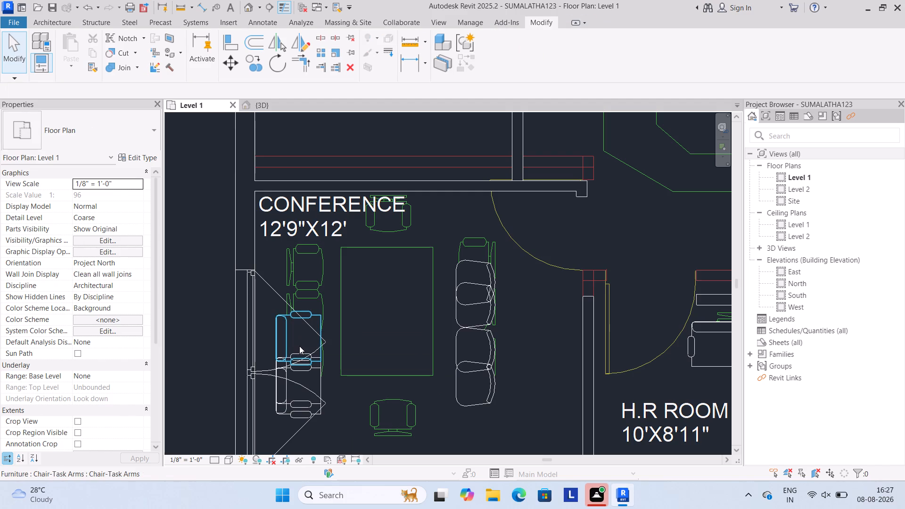
{"action": "key", "text": "Escape"}
{"action": "key", "text": "Escape"}
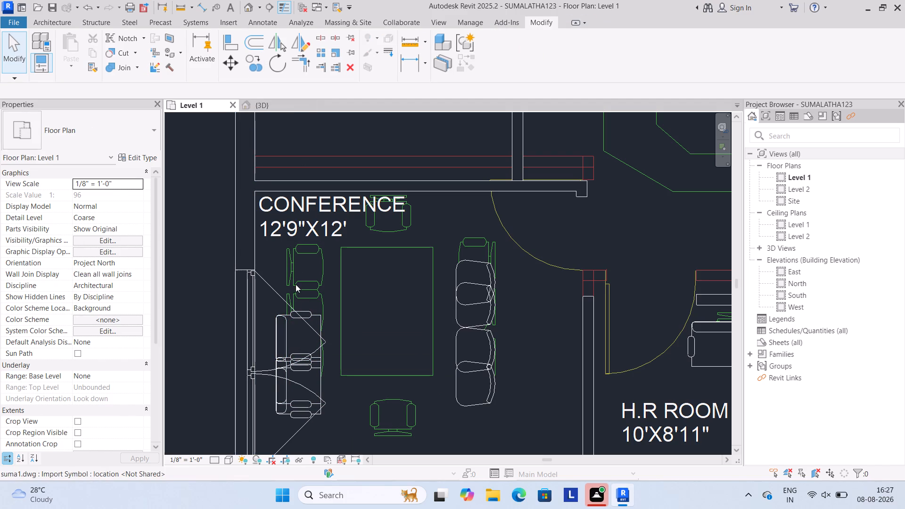
Copy the upper task chair of the conference room's window-side row vertically up to the top CAD seat.
{"action": "left_click", "coordinate": [291, 313]}
{"action": "key", "text": "Escape"}
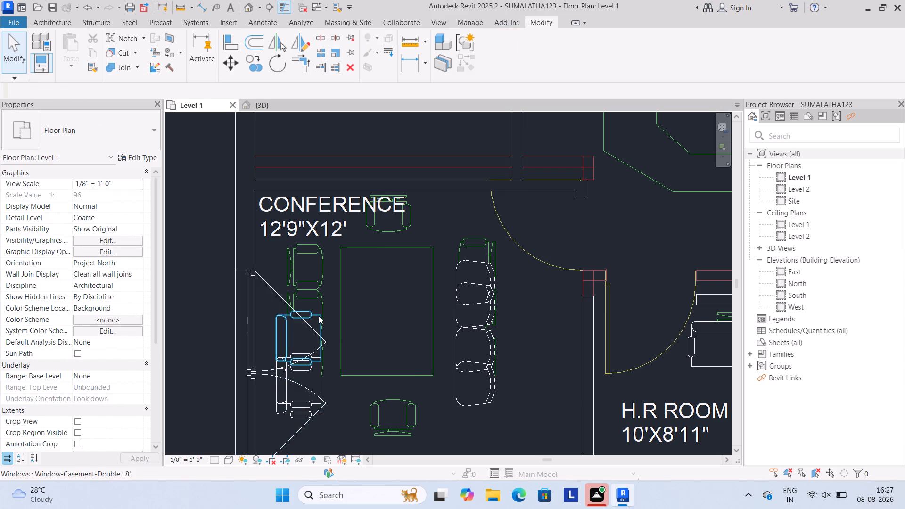
{"action": "left_click", "coordinate": [318, 313]}
{"action": "left_click", "coordinate": [259, 71]}
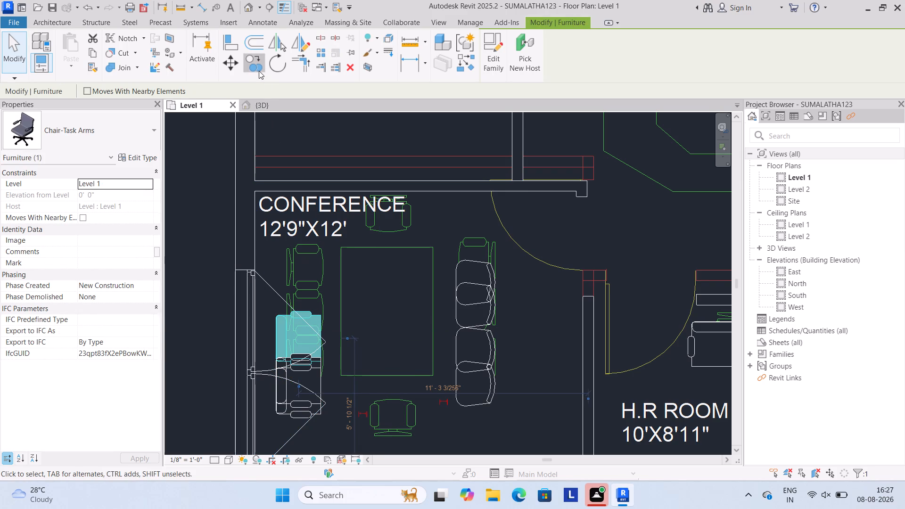
{"action": "key", "text": "space"}
{"action": "key", "text": "space"}
{"action": "key", "text": "space"}
{"action": "key", "text": "space"}
{"action": "key", "text": "space"}
{"action": "key", "text": "space"}
{"action": "key", "text": "space"}
{"action": "key", "text": "space"}
{"action": "key", "text": "space"}
{"action": "key", "text": "space"}
{"action": "key", "text": "space"}
{"action": "key", "text": "space"}
{"action": "key", "text": "space"}
{"action": "key", "text": "space"}
{"action": "key", "text": "space"}
{"action": "key", "text": "space"}
{"action": "key", "text": "space"}
{"action": "key", "text": "space"}
{"action": "key", "text": "space"}
{"action": "key", "text": "space"}
{"action": "left_click_drag", "start_coordinate": [288, 344], "coordinate": [297, 296]}
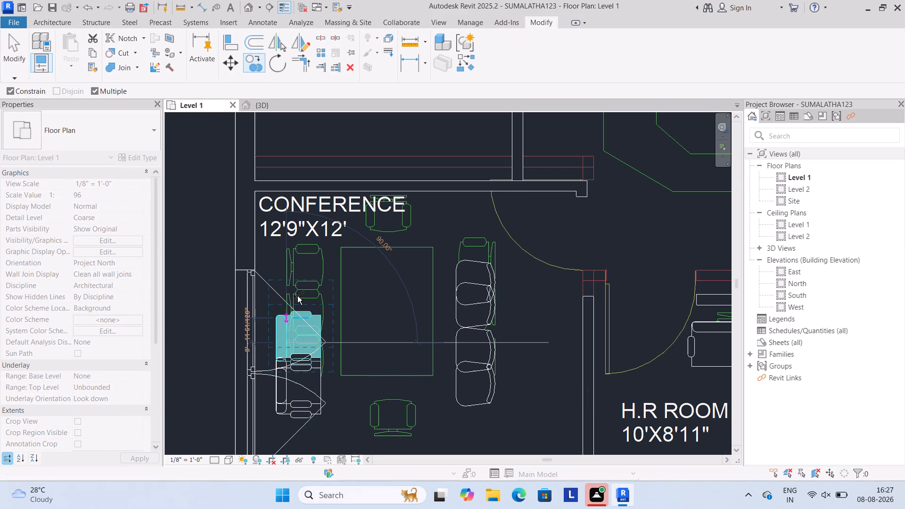
{"action": "left_click_drag", "start_coordinate": [297, 296], "coordinate": [302, 253]}
{"action": "left_click", "coordinate": [302, 253]}
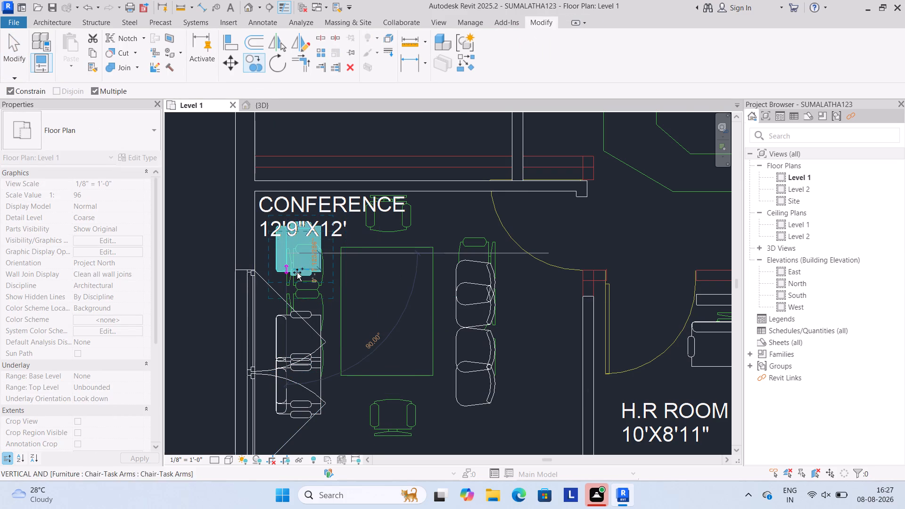
{"action": "scroll", "coordinate": [298, 279], "scroll_direction": "down", "scroll_amount": 4}
{"action": "key", "text": "Escape"}
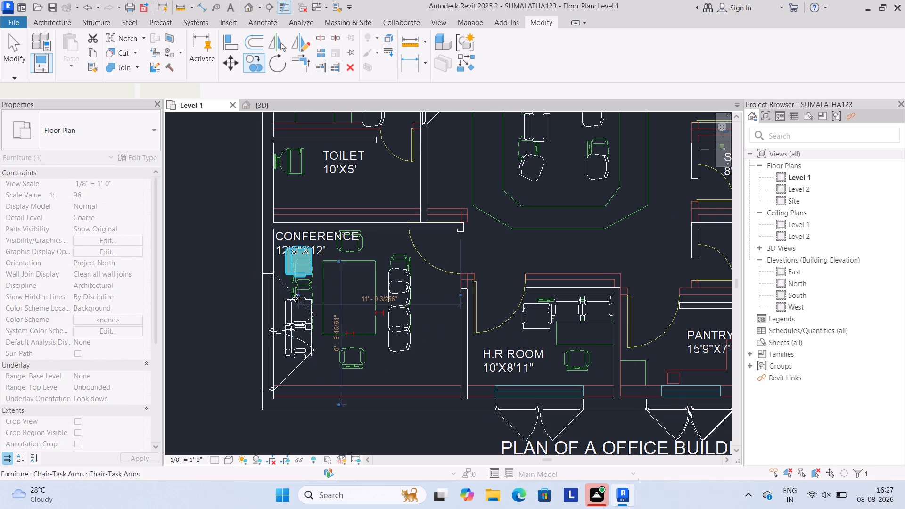
{"action": "scroll", "coordinate": [306, 328], "scroll_direction": "down", "scroll_amount": 1}
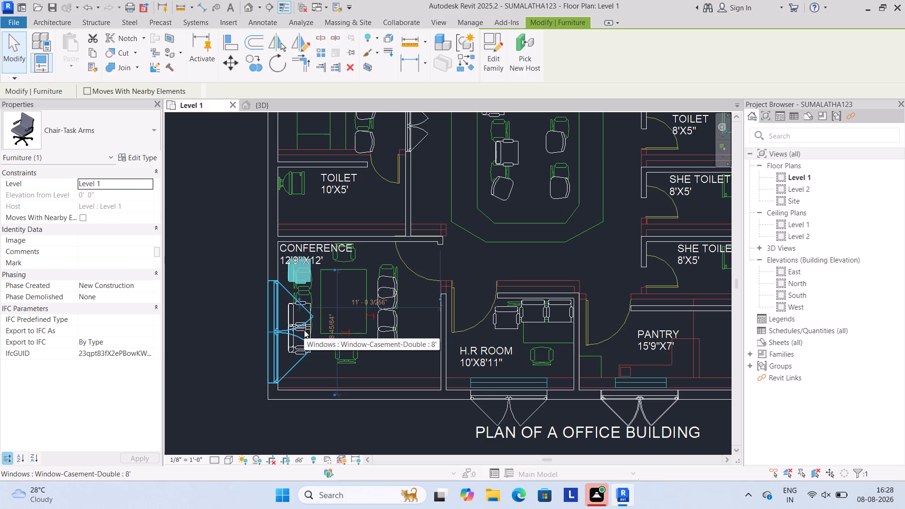
{"action": "scroll", "coordinate": [279, 331], "scroll_direction": "down", "scroll_amount": 2}
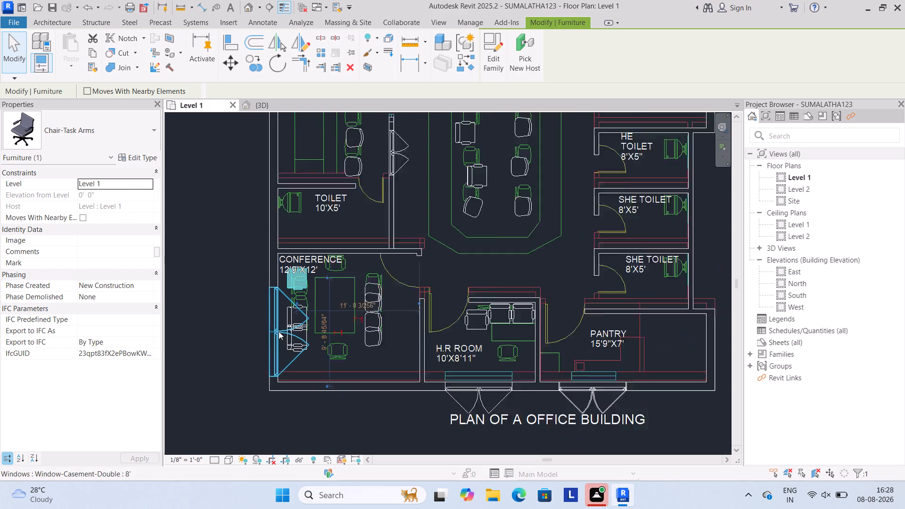
{"action": "scroll", "coordinate": [279, 334], "scroll_direction": "down", "scroll_amount": 1}
{"action": "scroll", "coordinate": [405, 328], "scroll_direction": "down", "scroll_amount": 2}
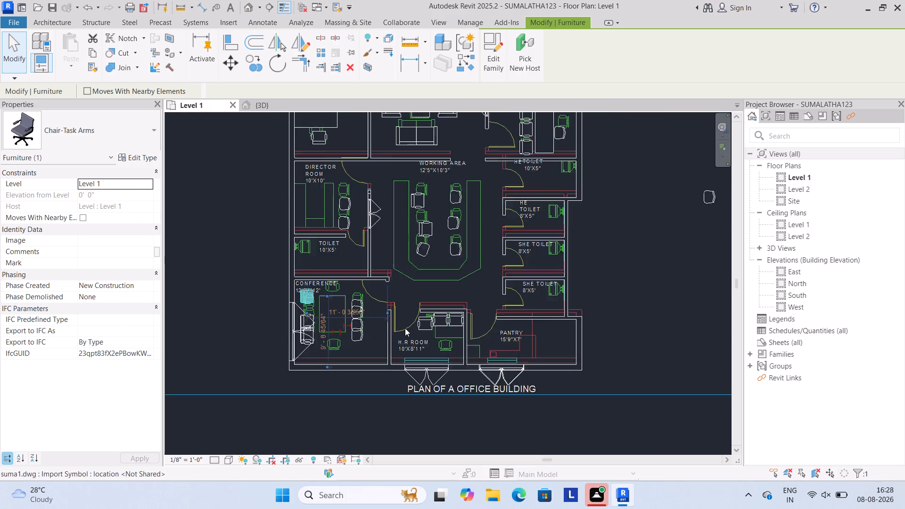
{"action": "key", "text": "Escape"}
{"action": "key", "text": "Escape"}
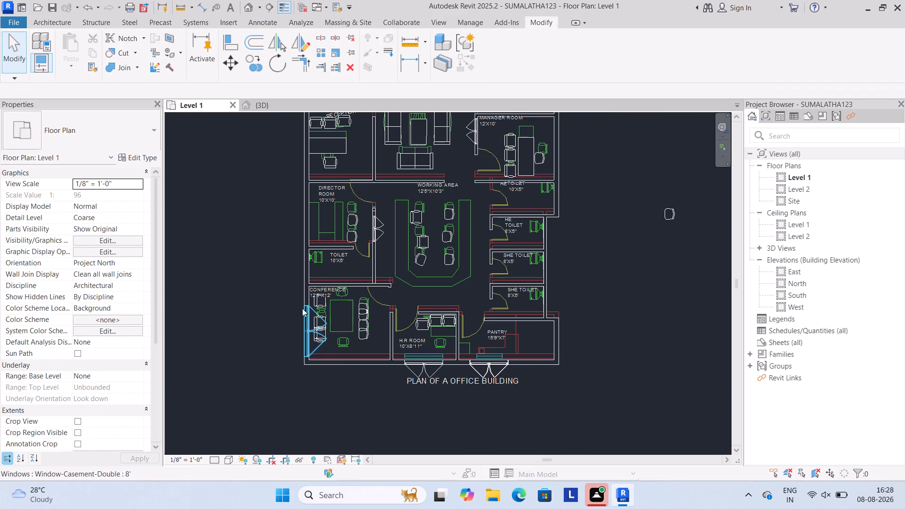
{"action": "key", "text": "Escape"}
Move the account room's Chair-Desk vertically up onto the CAD seat beside the desk.
{"action": "scroll", "coordinate": [282, 270], "scroll_direction": "down", "scroll_amount": 1}
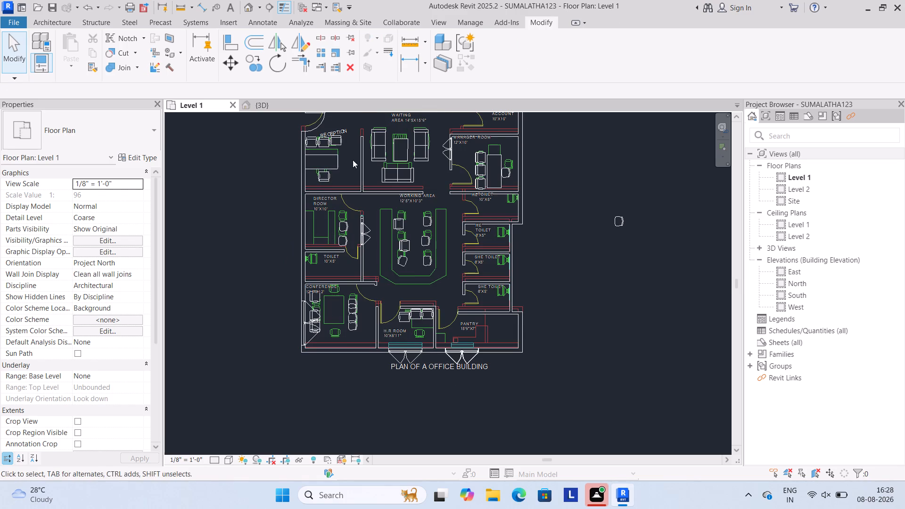
{"action": "middle_click_drag", "start_coordinate": [360, 160], "coordinate": [341, 217]}
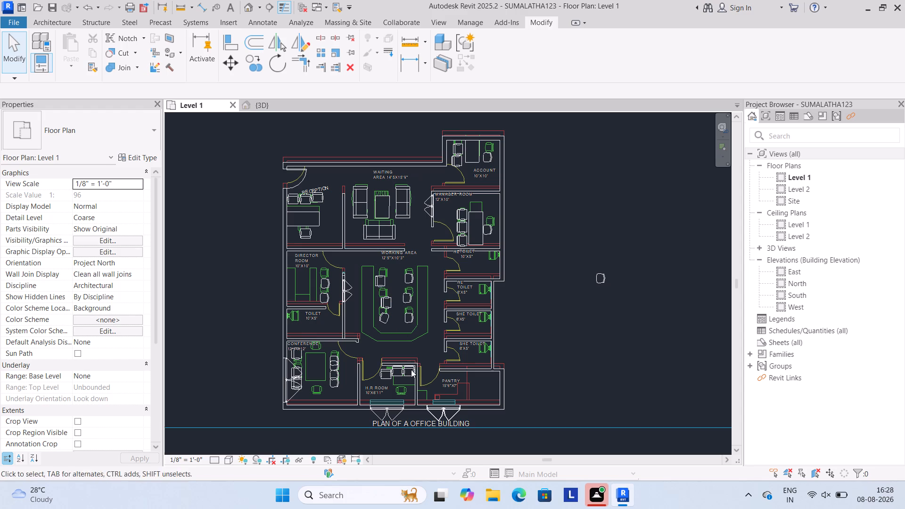
{"action": "middle_click_drag", "start_coordinate": [493, 160], "coordinate": [490, 172]}
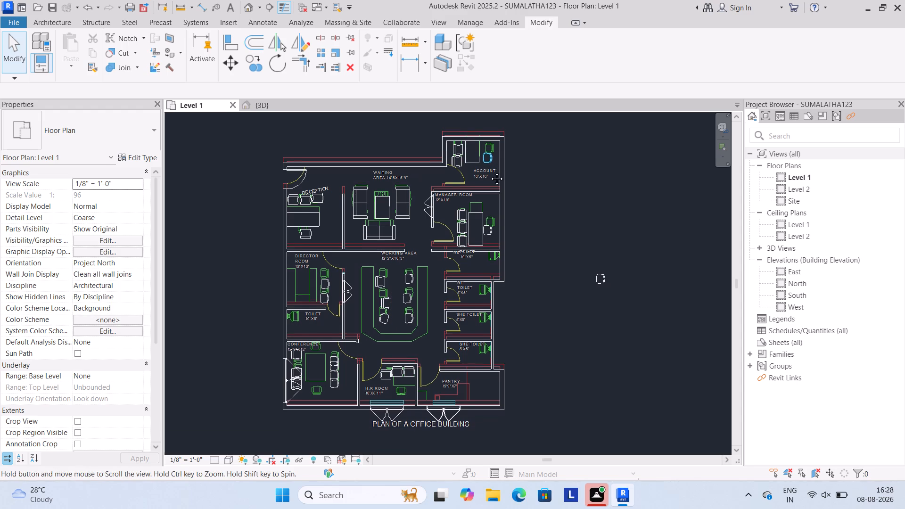
{"action": "middle_click_drag", "start_coordinate": [490, 172], "coordinate": [464, 229]}
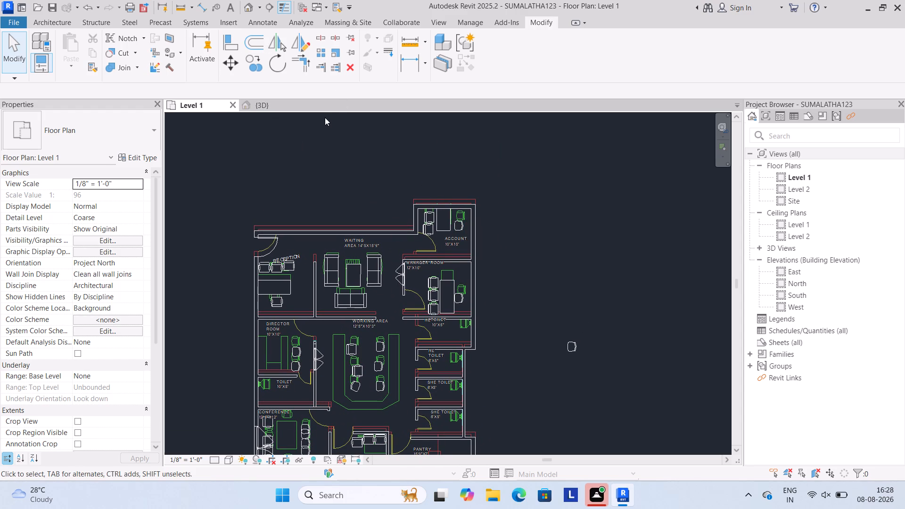
{"action": "left_click", "coordinate": [458, 228]}
{"action": "left_click", "coordinate": [228, 58]}
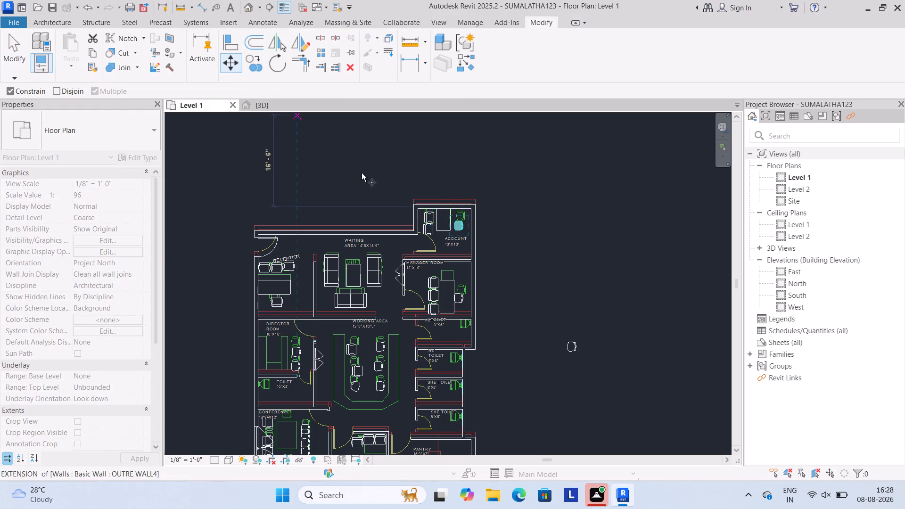
{"action": "scroll", "coordinate": [412, 215], "scroll_direction": "up", "scroll_amount": 4}
{"action": "left_click_drag", "start_coordinate": [493, 236], "coordinate": [494, 224]}
{"action": "left_click", "coordinate": [498, 216]}
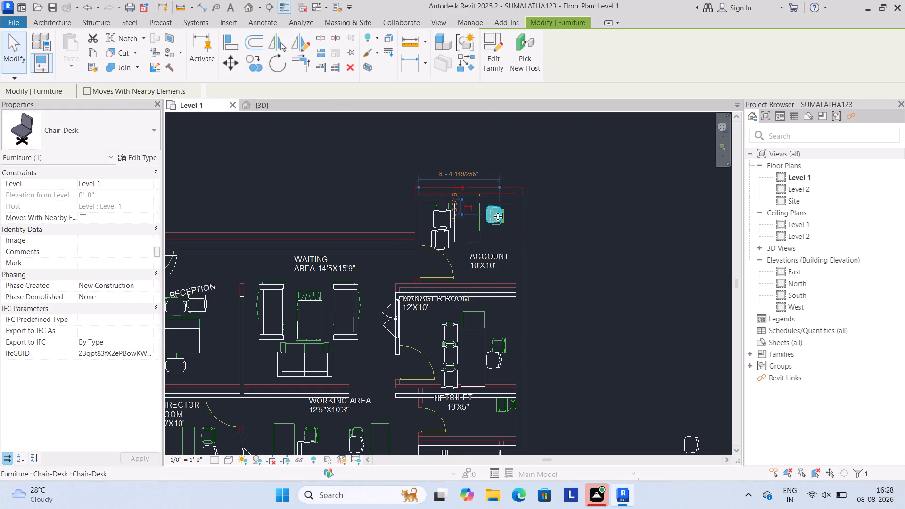
Move the manager room's Chair-Desk vertically up onto the CAD seat beside the desk.
{"action": "scroll", "coordinate": [483, 280], "scroll_direction": "down", "scroll_amount": 2}
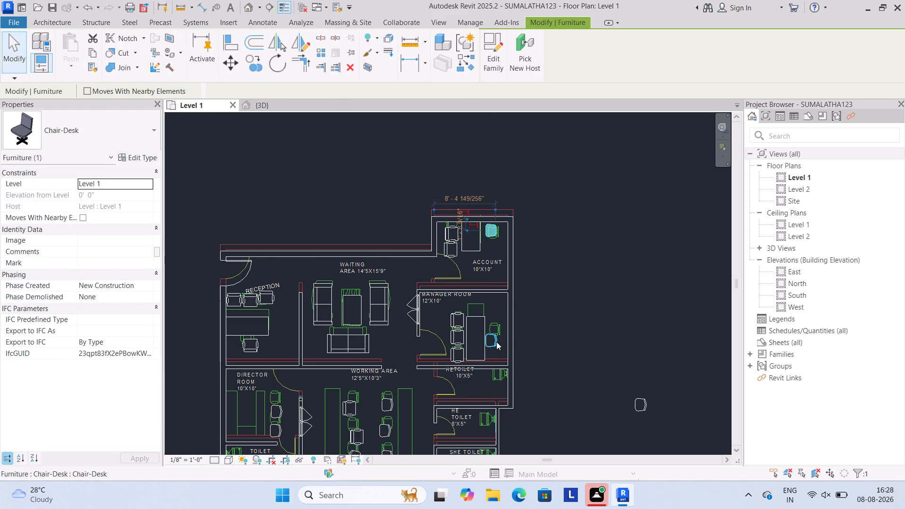
{"action": "left_click", "coordinate": [493, 345]}
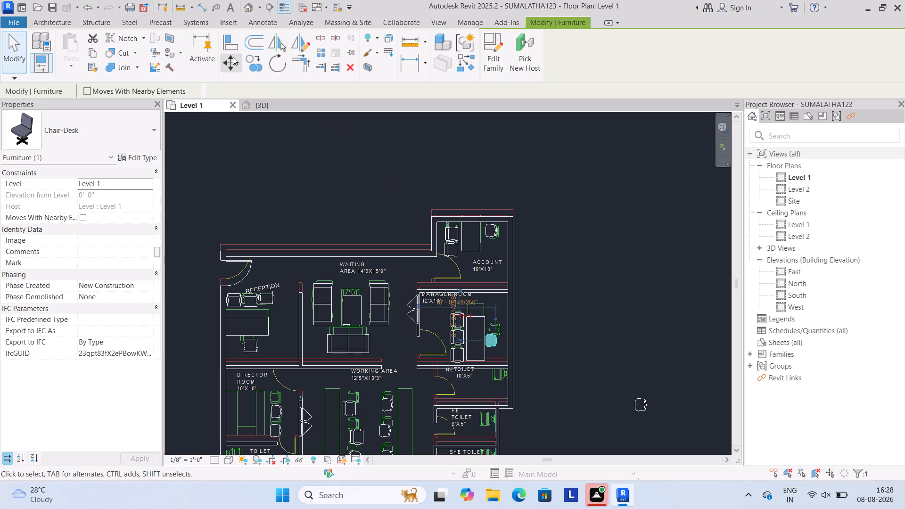
{"action": "left_click", "coordinate": [233, 57]}
{"action": "left_click_drag", "start_coordinate": [493, 339], "coordinate": [498, 325]}
{"action": "left_click", "coordinate": [498, 325]}
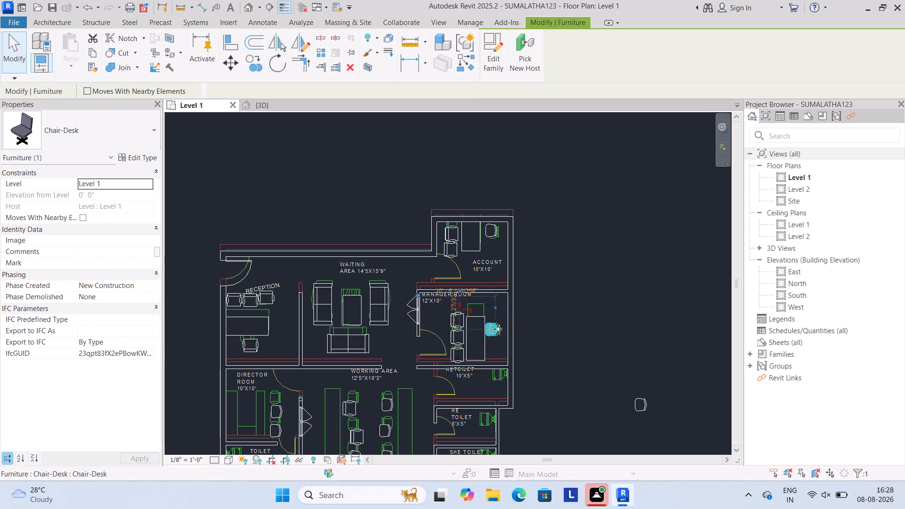
Copy the single task chair below the reception desk vertically down about 29' into the conference room.
{"action": "scroll", "coordinate": [497, 332], "scroll_direction": "down", "scroll_amount": 3}
{"action": "middle_click_drag", "start_coordinate": [538, 395], "coordinate": [530, 285]}
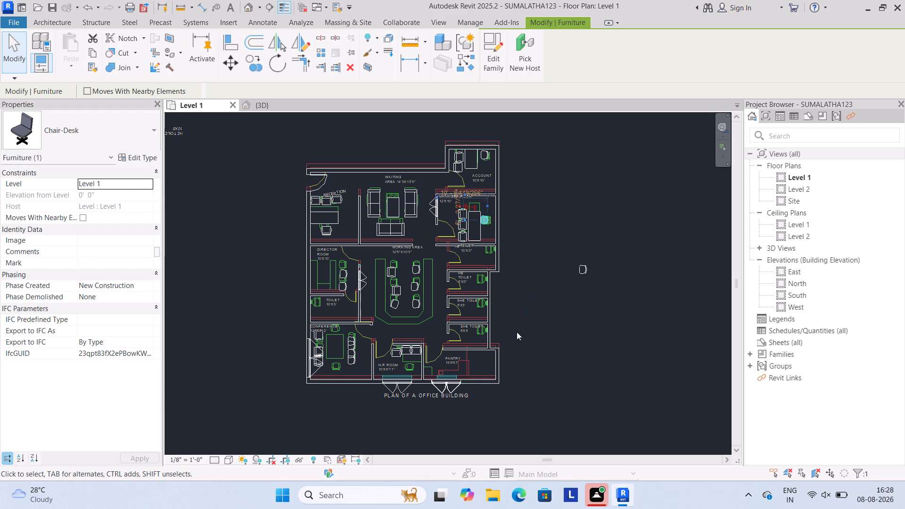
{"action": "left_click", "coordinate": [329, 230]}
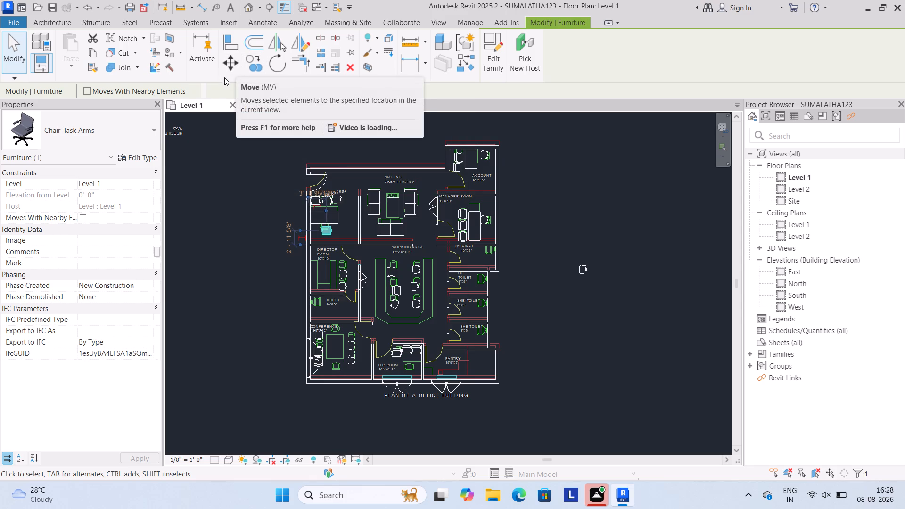
{"action": "left_click", "coordinate": [249, 59]}
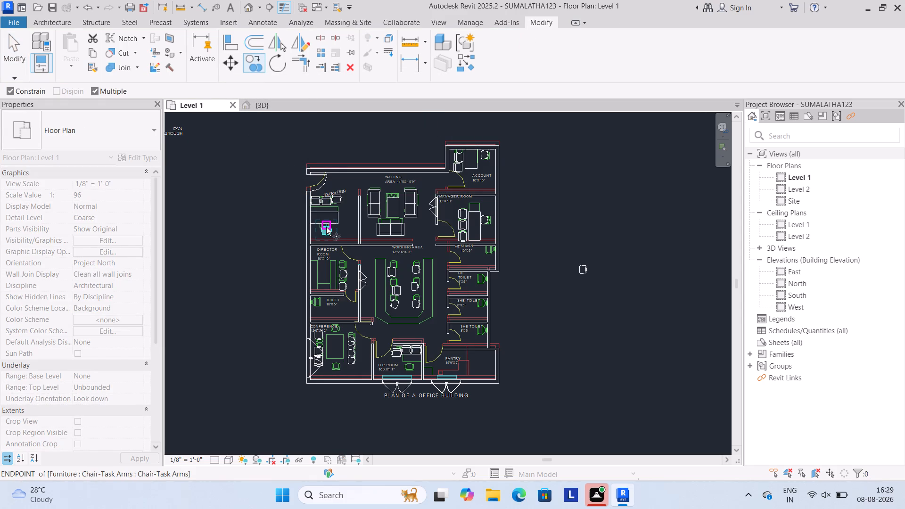
{"action": "key", "text": "space"}
{"action": "key", "text": "space"}
{"action": "key", "text": "space"}
{"action": "key", "text": "space"}
{"action": "key", "text": "space"}
{"action": "key", "text": "space"}
{"action": "key", "text": "space"}
{"action": "key", "text": "space"}
{"action": "key", "text": "space"}
{"action": "key", "text": "space"}
{"action": "key", "text": "space"}
{"action": "key", "text": "space"}
{"action": "key", "text": "space"}
{"action": "key", "text": "space"}
{"action": "key", "text": "space"}
{"action": "key", "text": "space"}
{"action": "key", "text": "space"}
{"action": "key", "text": "space"}
{"action": "key", "text": "space"}
{"action": "key", "text": "space"}
{"action": "left_click_drag", "start_coordinate": [326, 227], "coordinate": [407, 365]}
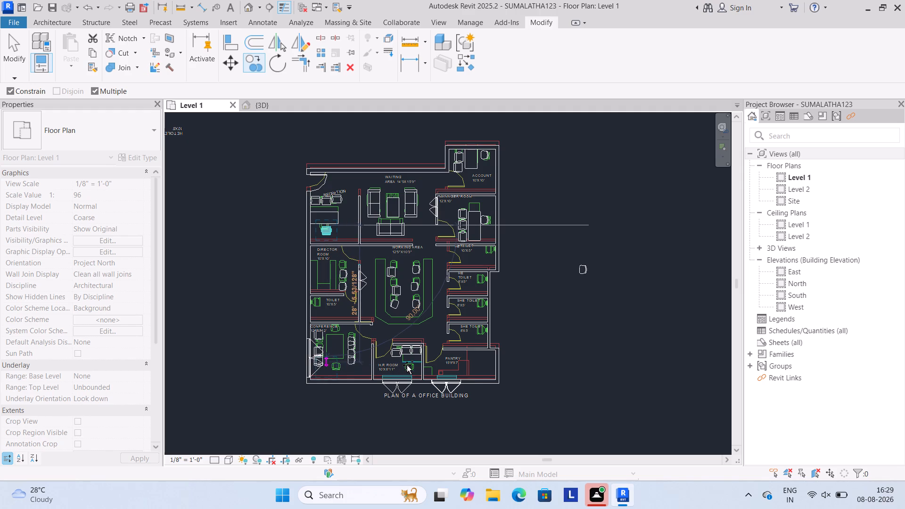
{"action": "left_click_drag", "start_coordinate": [407, 365], "coordinate": [409, 367]}
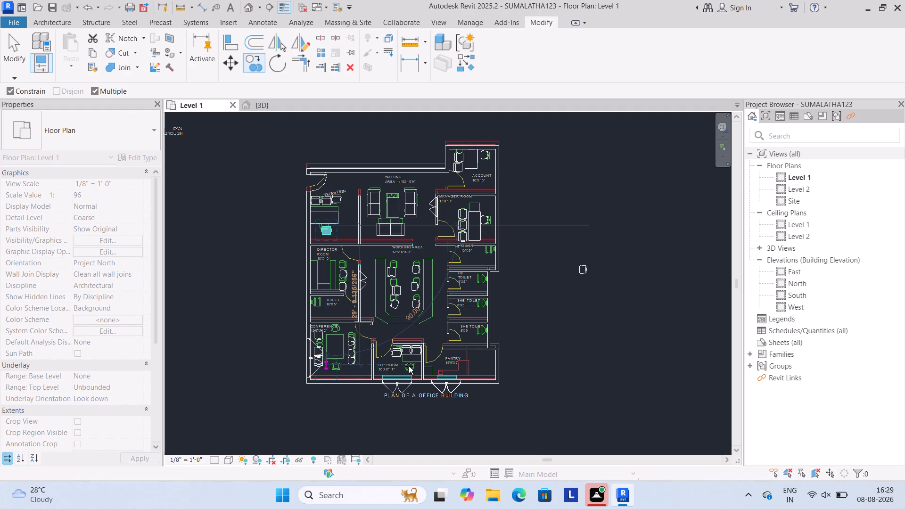
{"action": "left_click", "coordinate": [409, 366]}
{"action": "key", "text": "Escape"}
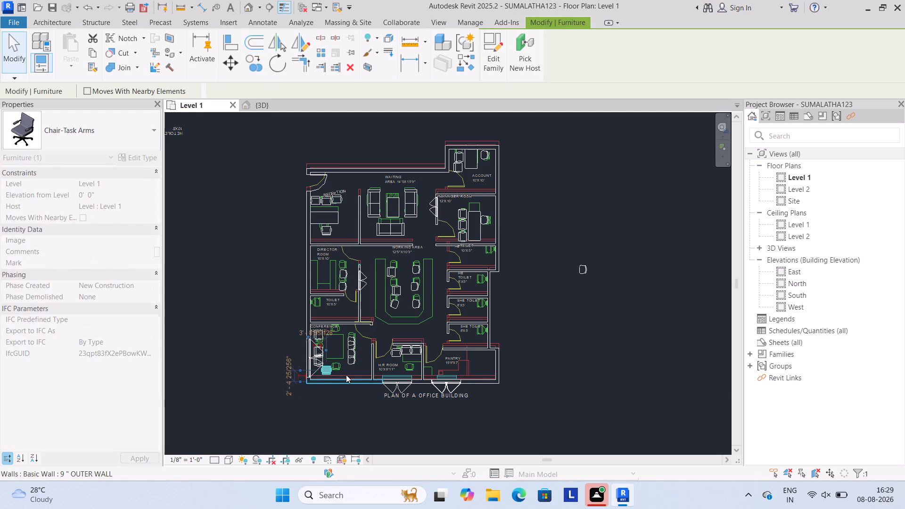
Copy the conference room's lower task chair horizontally onto the CAD seat below the desk in the H.R. room.
{"action": "scroll", "coordinate": [333, 373], "scroll_direction": "up", "scroll_amount": 3}
{"action": "left_click", "coordinate": [324, 371]}
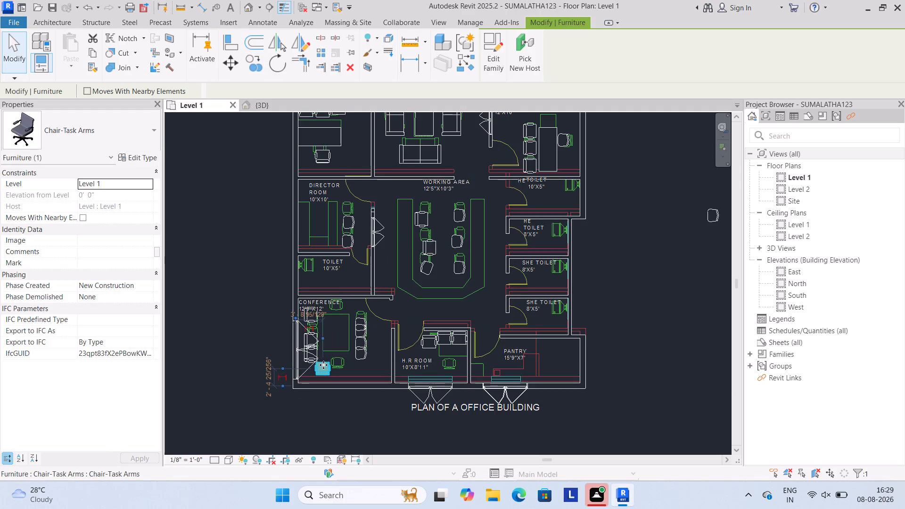
{"action": "key", "text": "Escape"}
{"action": "left_click", "coordinate": [315, 370]}
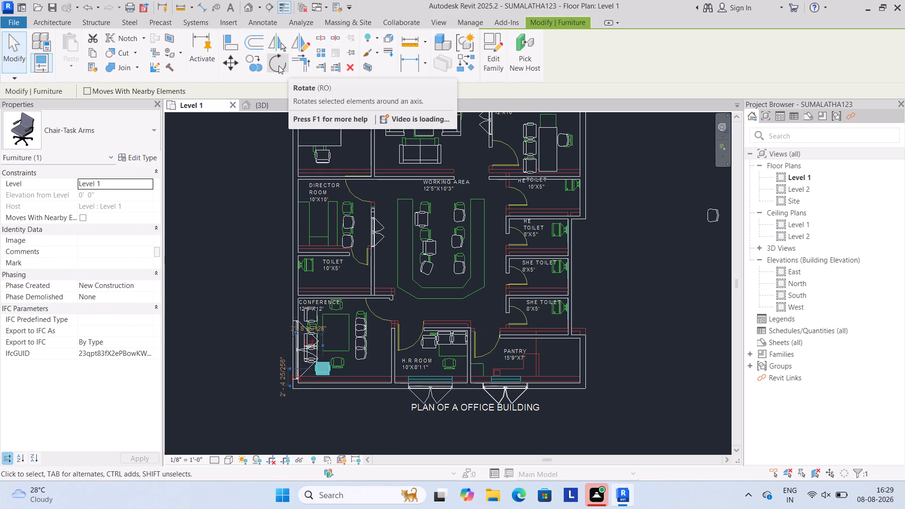
{"action": "left_click", "coordinate": [250, 64]}
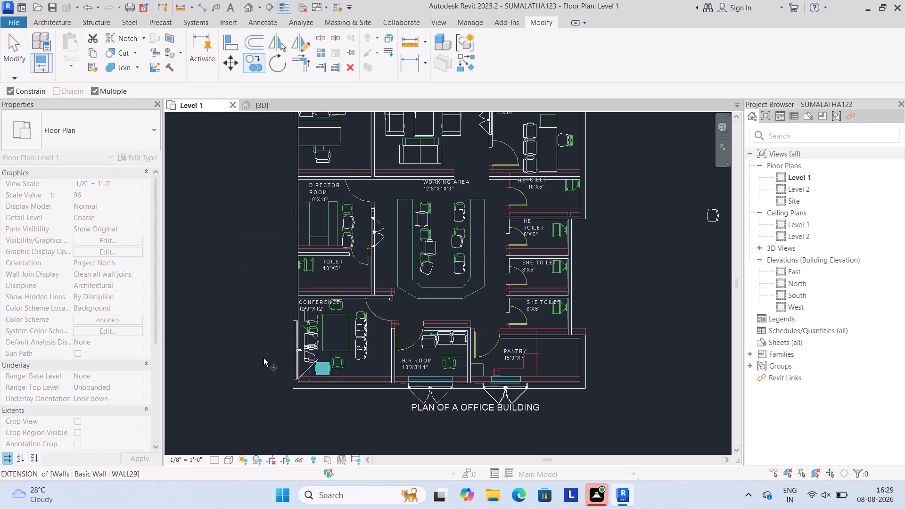
{"action": "key", "text": "space"}
{"action": "key", "text": "space"}
{"action": "key", "text": "space"}
{"action": "key", "text": "space"}
{"action": "key", "text": "space"}
{"action": "key", "text": "space"}
{"action": "key", "text": "space"}
{"action": "key", "text": "space"}
{"action": "key", "text": "space"}
{"action": "key", "text": "space"}
{"action": "key", "text": "space"}
{"action": "key", "text": "space"}
{"action": "key", "text": "space"}
{"action": "key", "text": "space"}
{"action": "key", "text": "space"}
{"action": "key", "text": "space"}
{"action": "key", "text": "space"}
{"action": "key", "text": "space"}
{"action": "key", "text": "space"}
{"action": "key", "text": "space"}
{"action": "left_click_drag", "start_coordinate": [321, 367], "coordinate": [341, 374]}
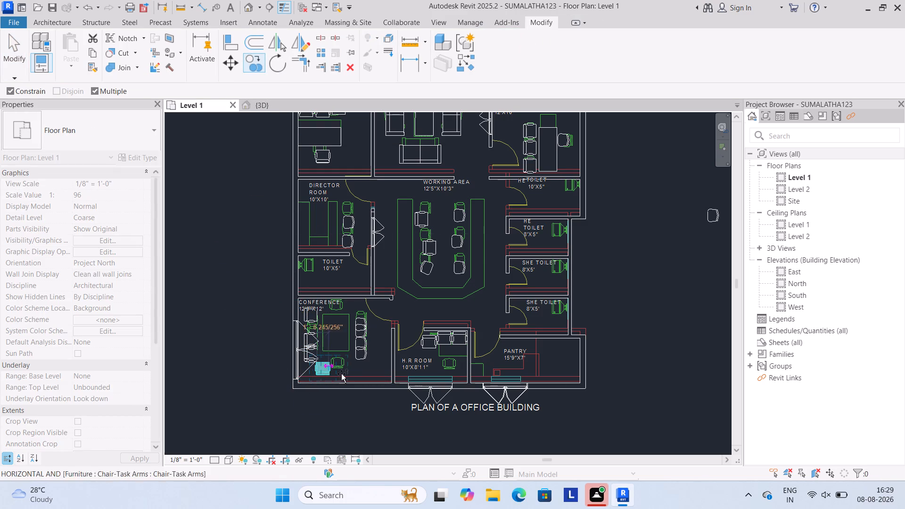
{"action": "left_click_drag", "start_coordinate": [341, 374], "coordinate": [449, 367]}
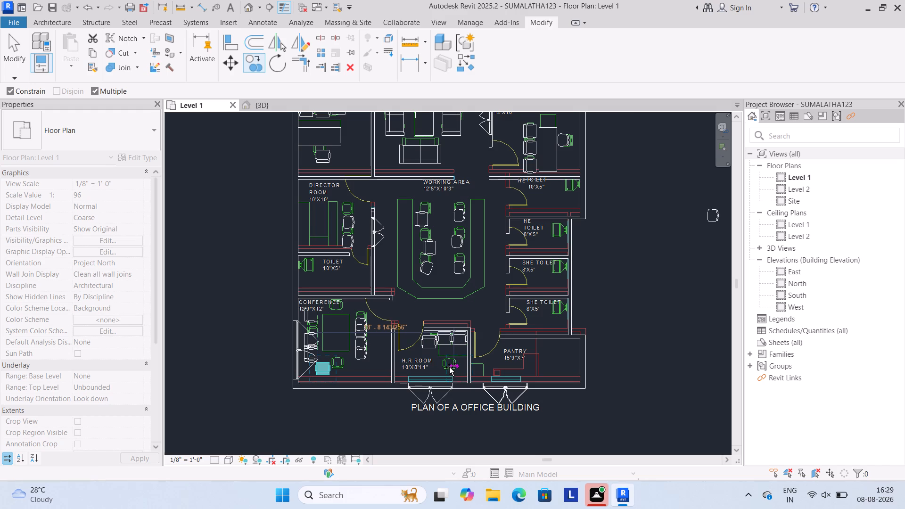
{"action": "left_click_drag", "start_coordinate": [449, 367], "coordinate": [442, 365]}
{"action": "left_click", "coordinate": [442, 365]}
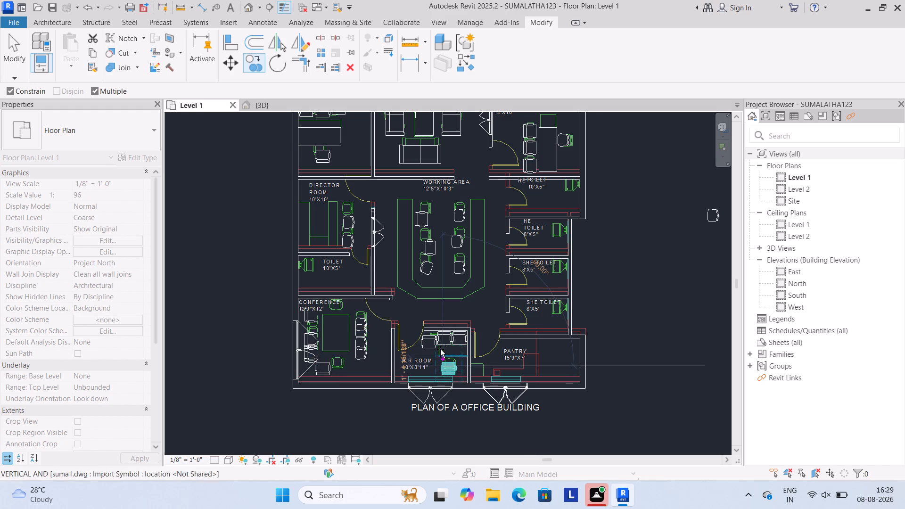
{"action": "key", "text": "Escape"}
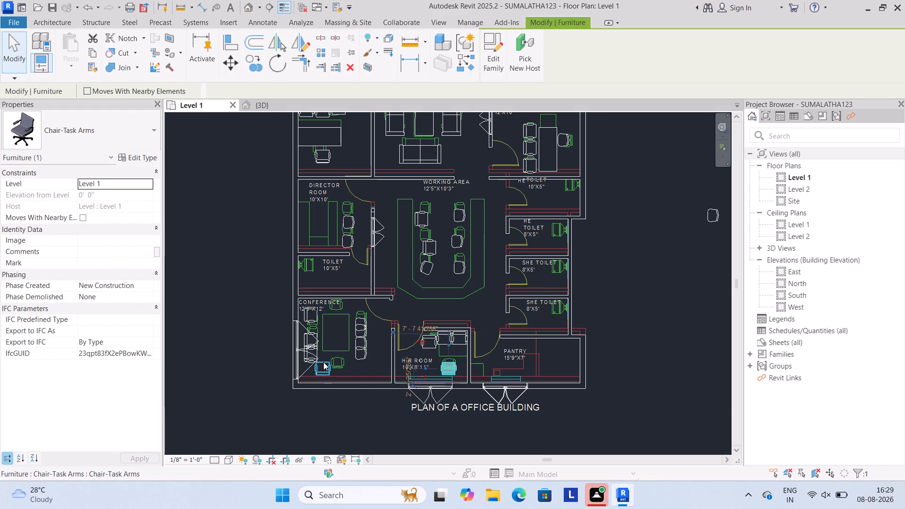
Delete the original task chair from the lower corner of the conference room beside the window.
{"action": "left_click", "coordinate": [323, 362]}
{"action": "key", "text": "Escape"}
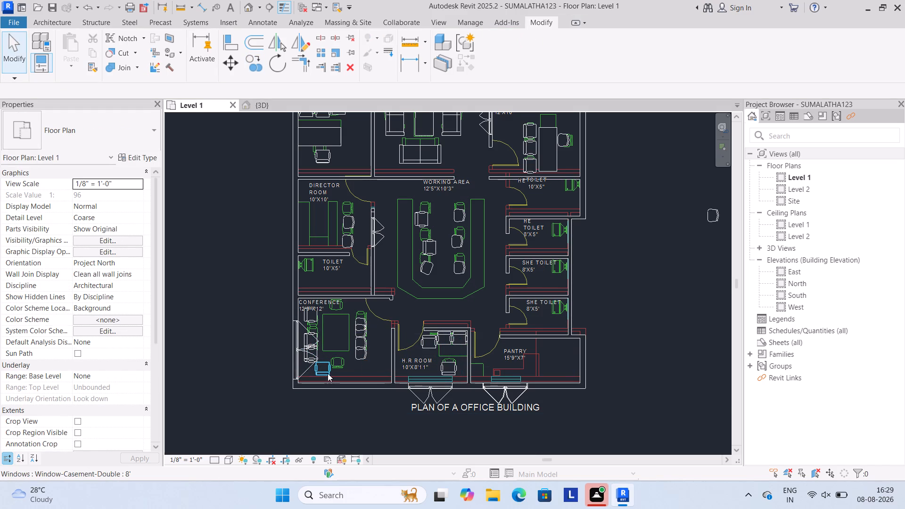
{"action": "left_click", "coordinate": [328, 372]}
{"action": "key", "text": "Delete"}
{"action": "scroll", "coordinate": [328, 372], "scroll_direction": "down", "scroll_amount": 2}
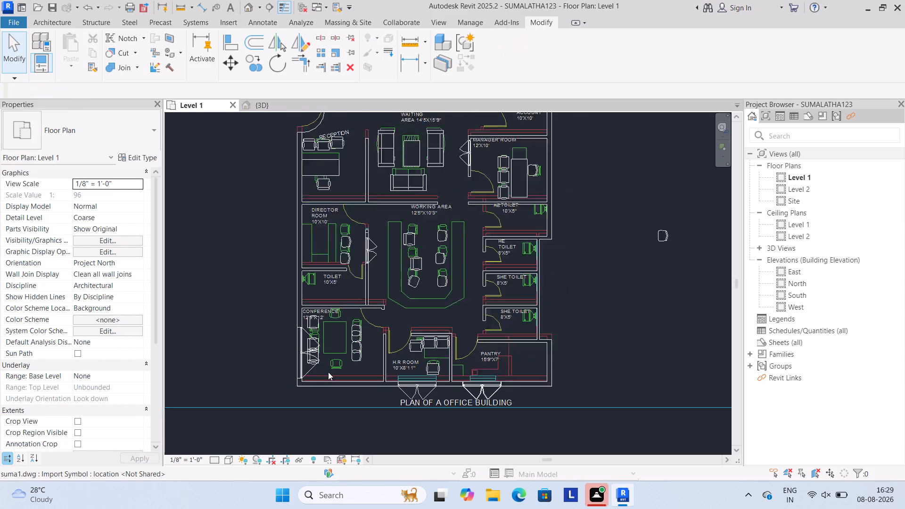
{"action": "scroll", "coordinate": [328, 372], "scroll_direction": "down", "scroll_amount": 2}
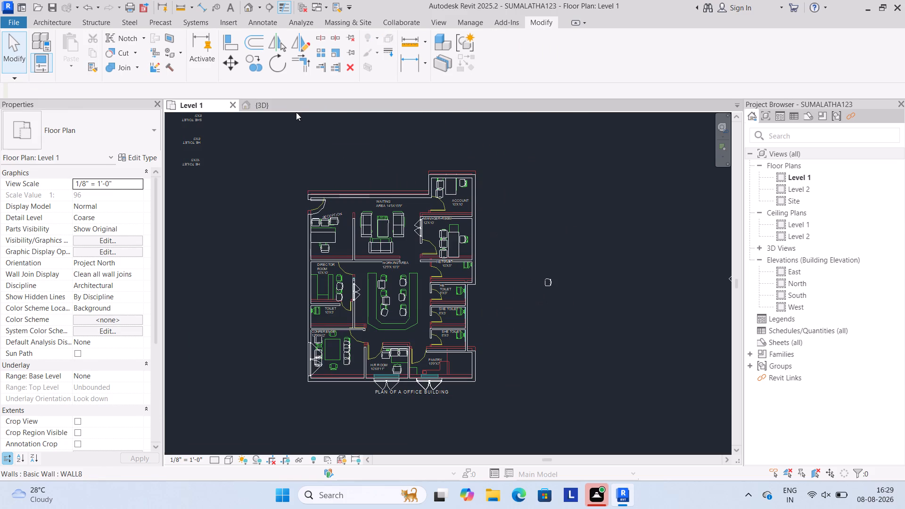
In the 3D view, delete the stray Chair-Desk standing outside the building.
{"action": "left_click", "coordinate": [263, 106]}
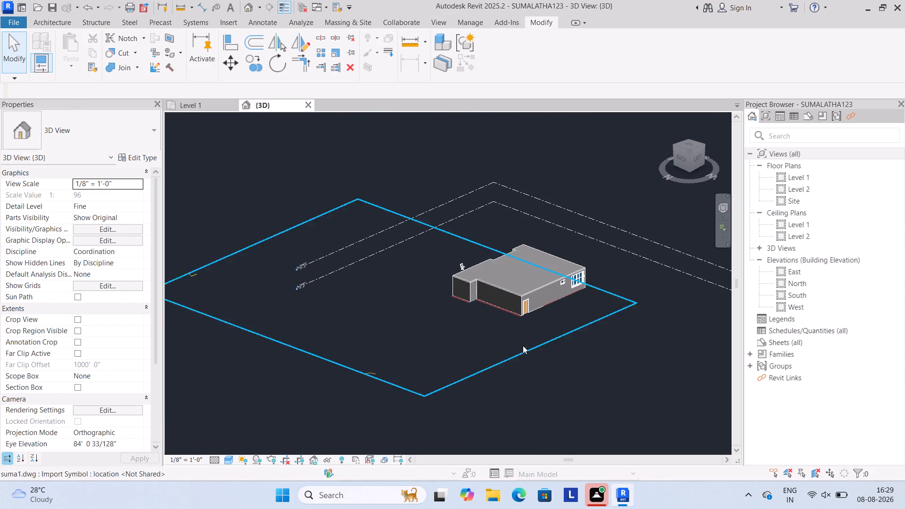
{"action": "middle_click_drag", "start_coordinate": [663, 306], "coordinate": [514, 319]}
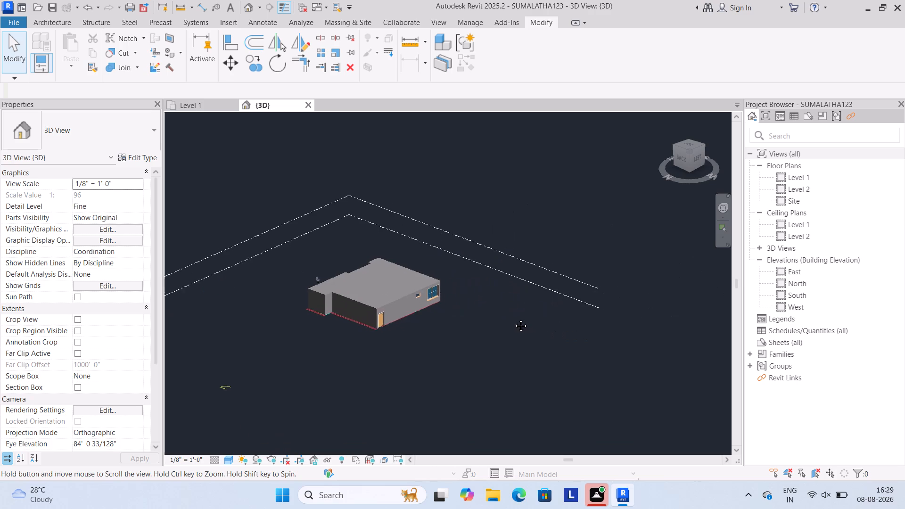
{"action": "middle_click_drag", "start_coordinate": [514, 319], "coordinate": [511, 319]}
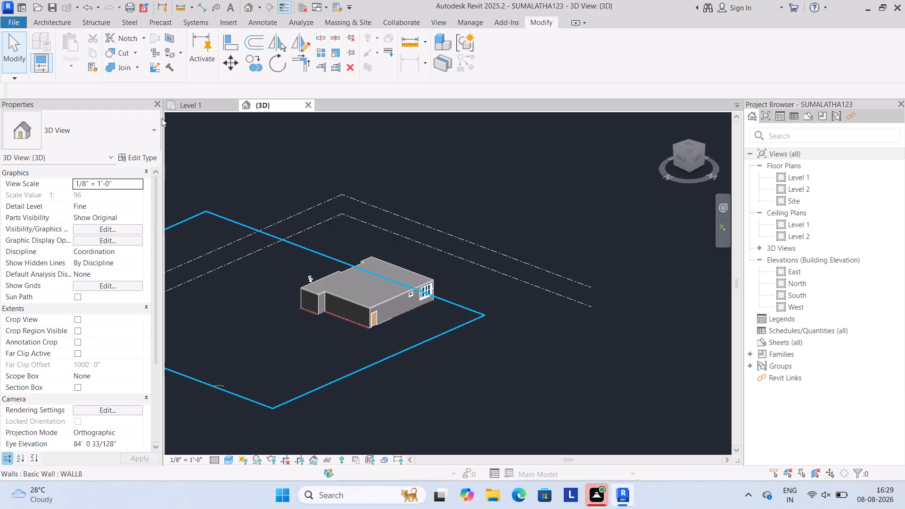
{"action": "left_click", "coordinate": [196, 102]}
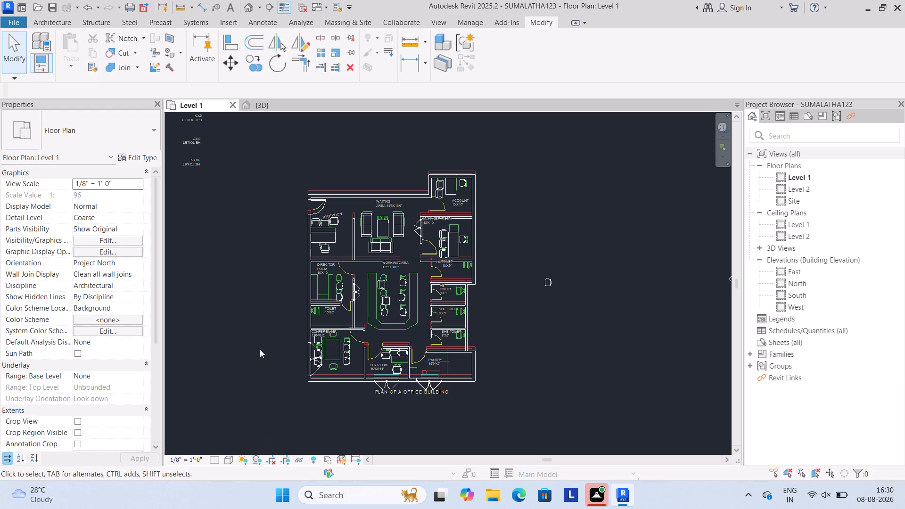
{"action": "left_click", "coordinate": [269, 107]}
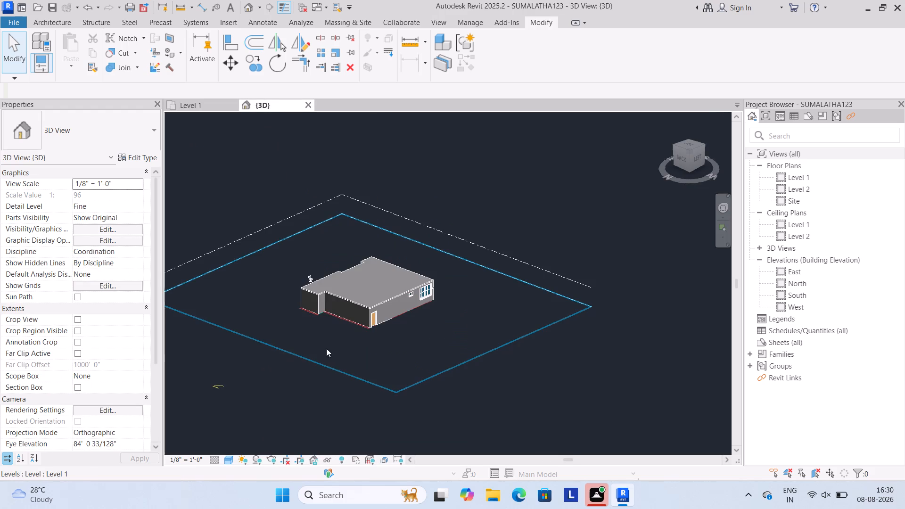
{"action": "scroll", "coordinate": [339, 345], "scroll_direction": "up", "scroll_amount": 8}
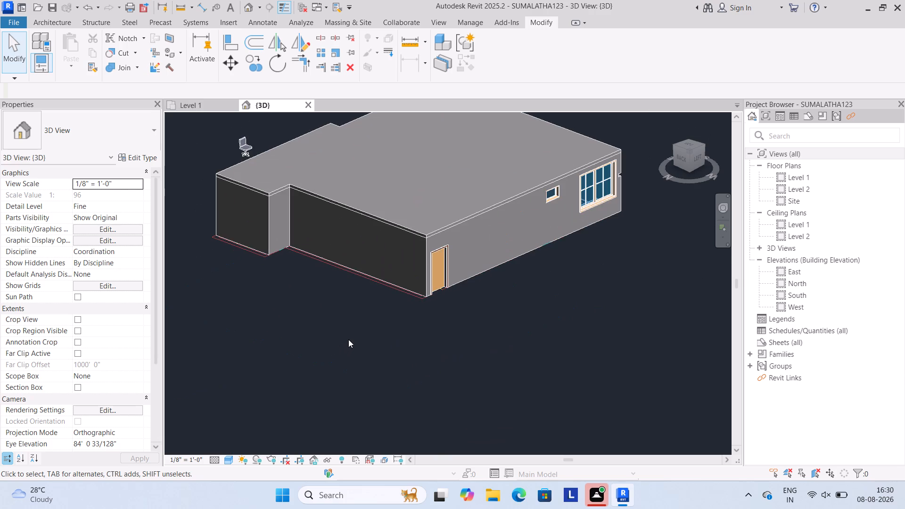
{"action": "scroll", "coordinate": [348, 339], "scroll_direction": "down", "scroll_amount": 4}
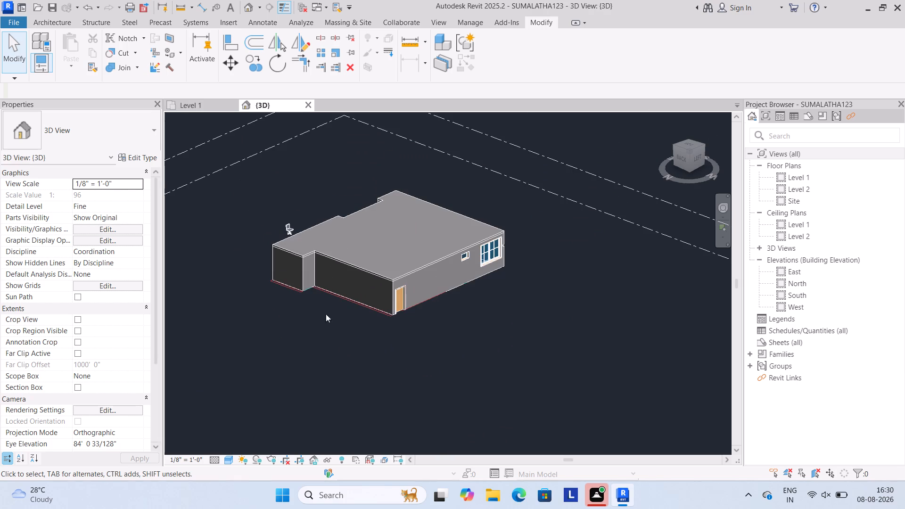
{"action": "left_click", "coordinate": [290, 222]}
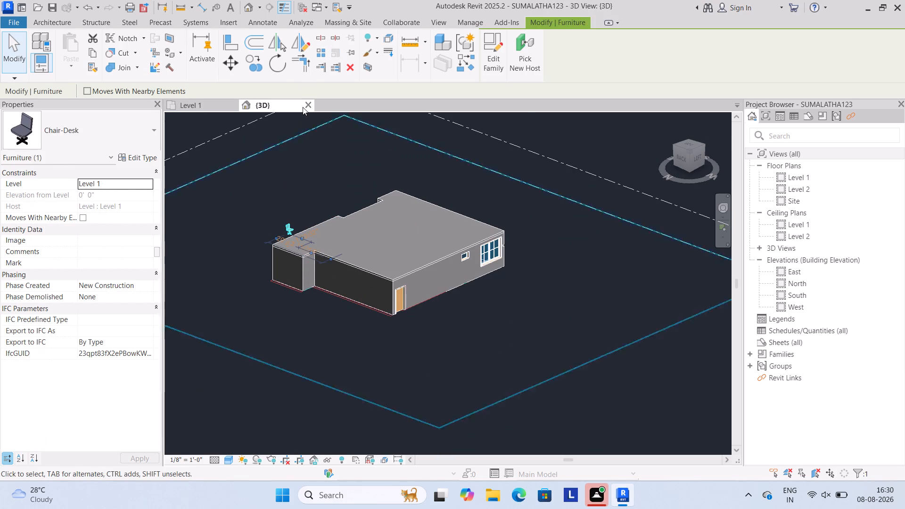
{"action": "left_click", "coordinate": [353, 70]}
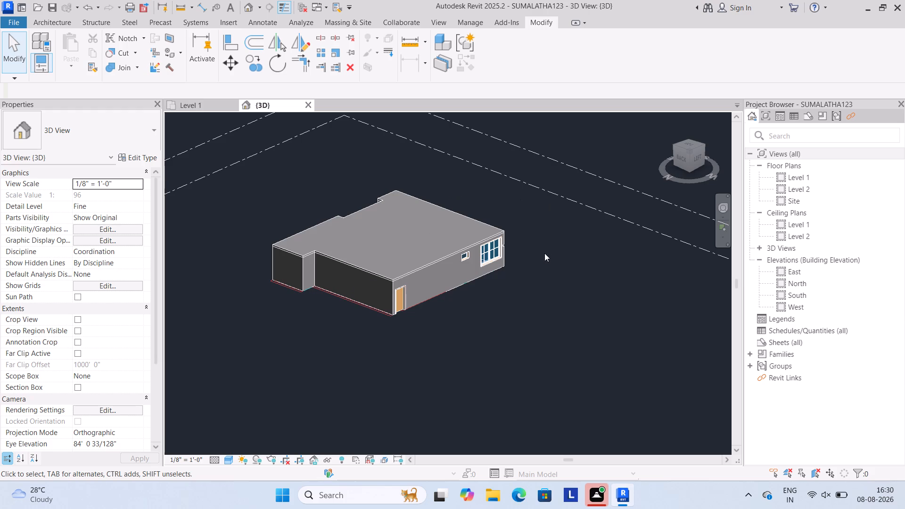
Examine the building in 3D from below and from its front-left corner, including the exterior door and windows.
{"action": "left_click_drag", "start_coordinate": [675, 161], "coordinate": [192, 396], "text": "shift"}
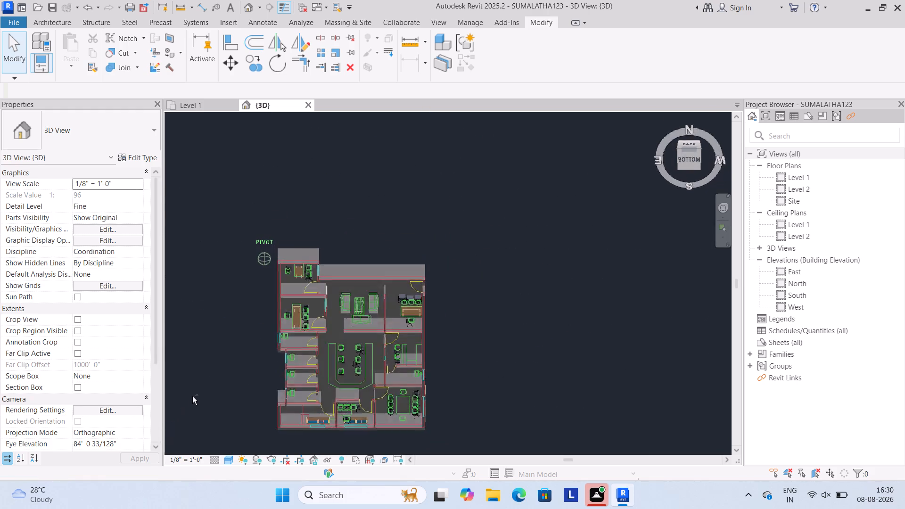
{"action": "left_click_drag", "start_coordinate": [192, 396], "coordinate": [653, 192], "text": "shift"}
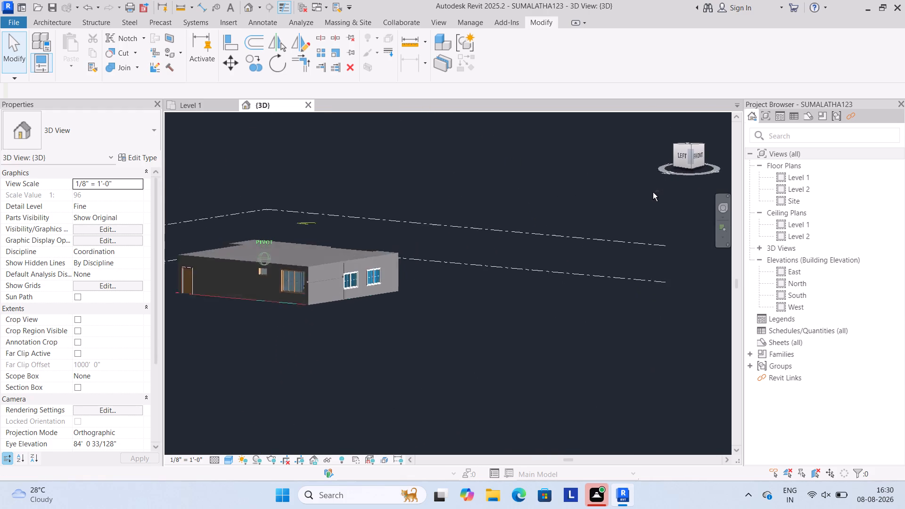
{"action": "left_click_drag", "start_coordinate": [653, 192], "coordinate": [697, 173], "text": "shift"}
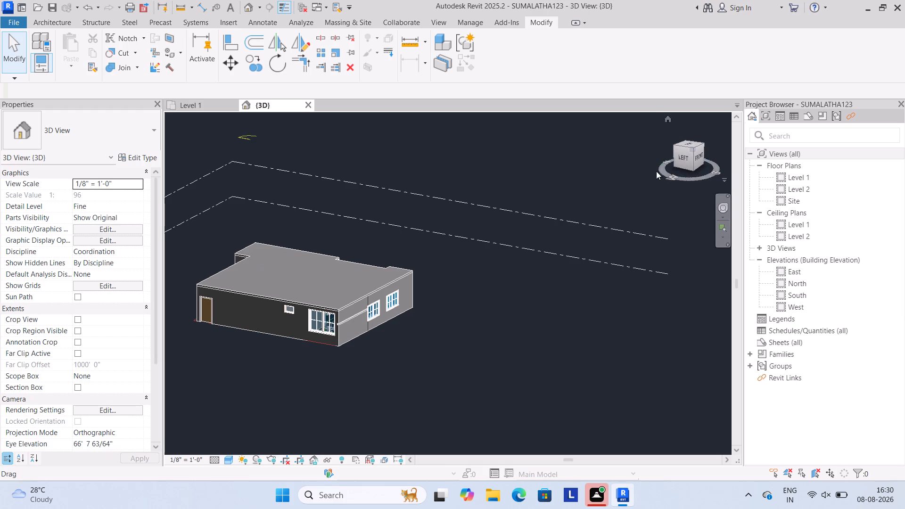
{"action": "key", "text": "Escape"}
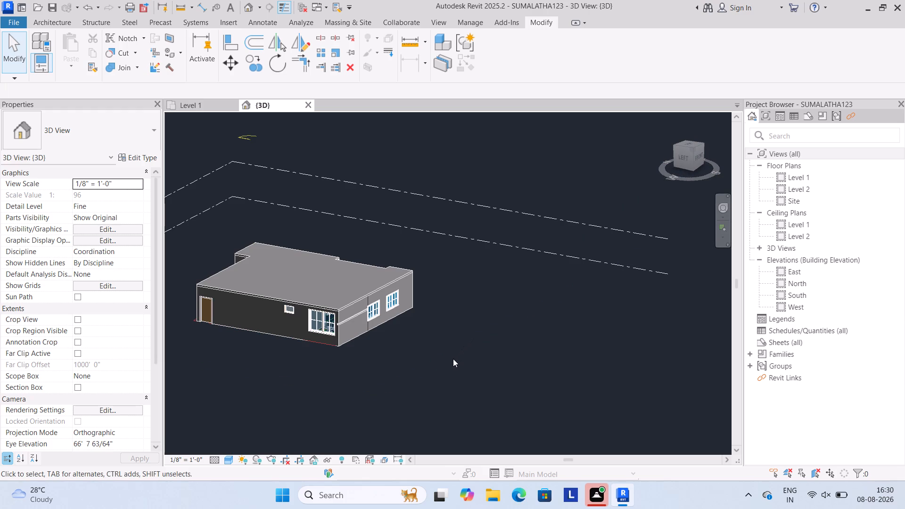
{"action": "scroll", "coordinate": [454, 360], "scroll_direction": "down", "scroll_amount": 3}
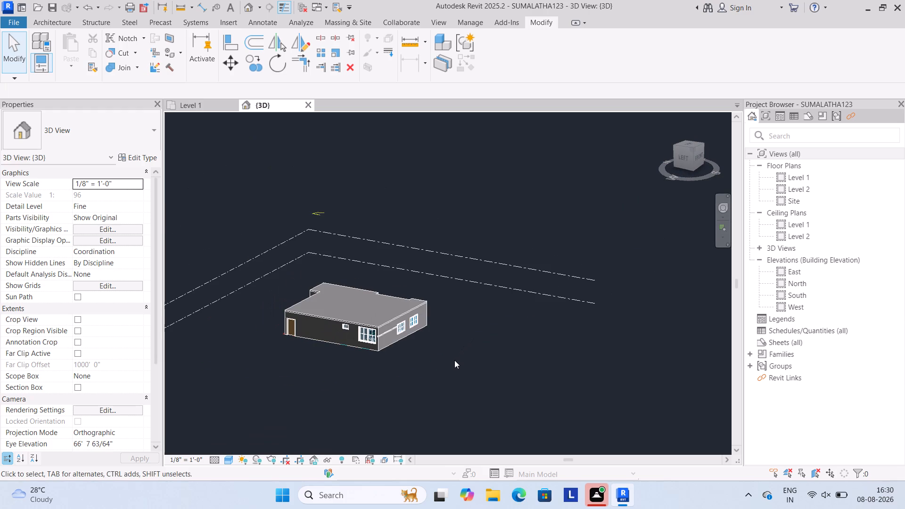
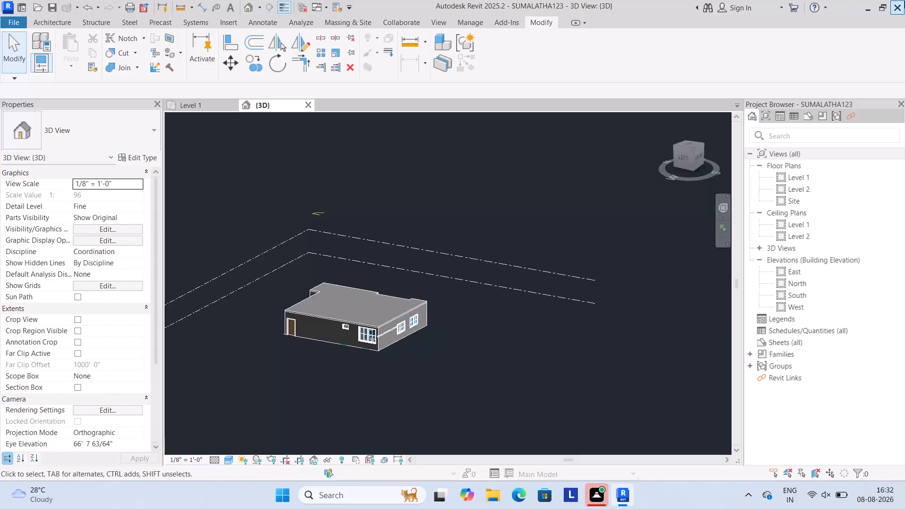
Create a new sheet using the E1 30x42 Horizontal titleblock.
{"action": "right_click", "coordinate": [780, 342]}
{"action": "left_click", "coordinate": [762, 354]}
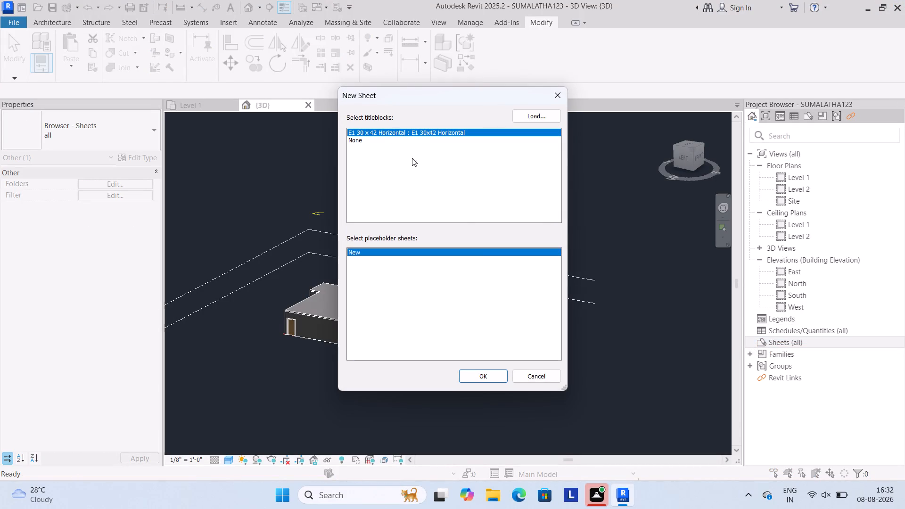
{"action": "left_click", "coordinate": [479, 371]}
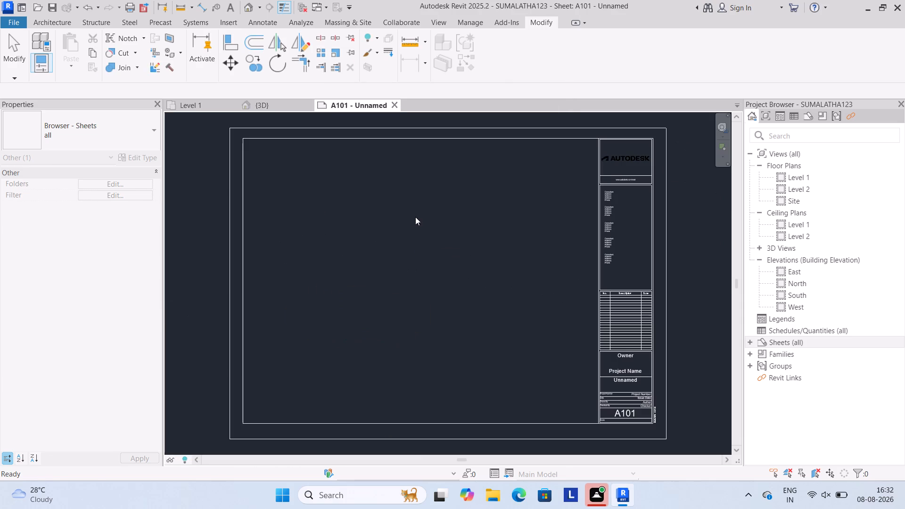
Place the Level 1 floor plan on the new sheet, inside the drawing area beside the title block.
{"action": "scroll", "coordinate": [466, 213], "scroll_direction": "down", "scroll_amount": 3}
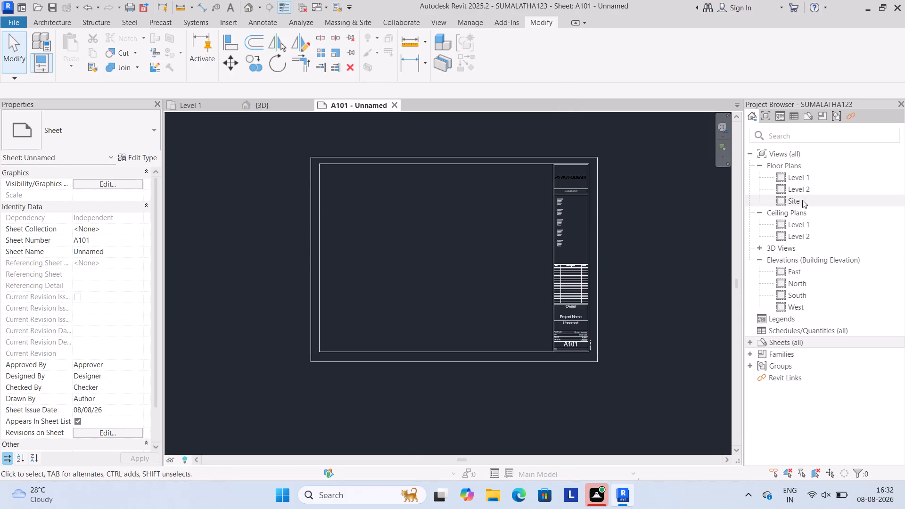
{"action": "left_click_drag", "start_coordinate": [805, 179], "coordinate": [445, 273]}
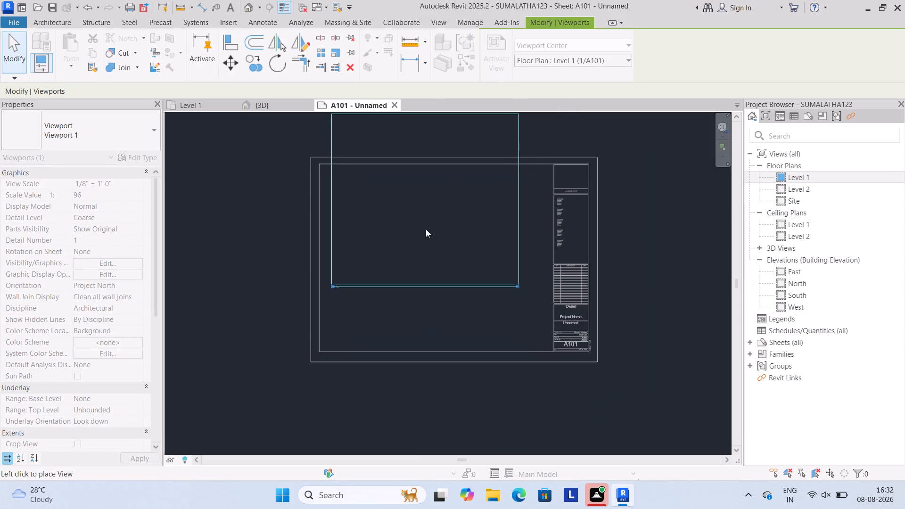
{"action": "left_click", "coordinate": [429, 258]}
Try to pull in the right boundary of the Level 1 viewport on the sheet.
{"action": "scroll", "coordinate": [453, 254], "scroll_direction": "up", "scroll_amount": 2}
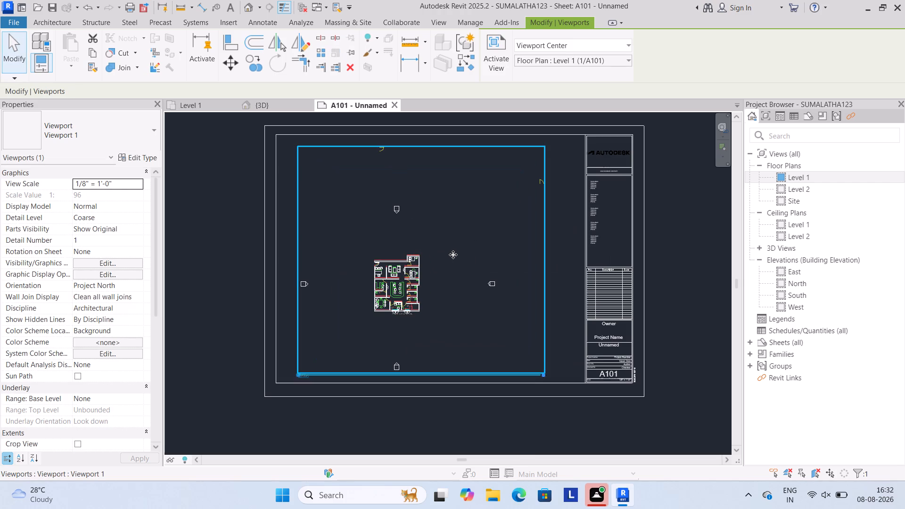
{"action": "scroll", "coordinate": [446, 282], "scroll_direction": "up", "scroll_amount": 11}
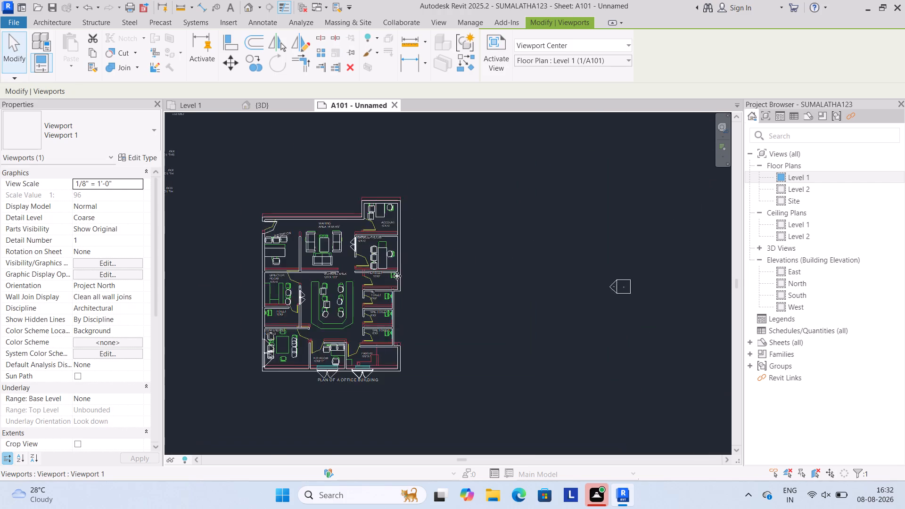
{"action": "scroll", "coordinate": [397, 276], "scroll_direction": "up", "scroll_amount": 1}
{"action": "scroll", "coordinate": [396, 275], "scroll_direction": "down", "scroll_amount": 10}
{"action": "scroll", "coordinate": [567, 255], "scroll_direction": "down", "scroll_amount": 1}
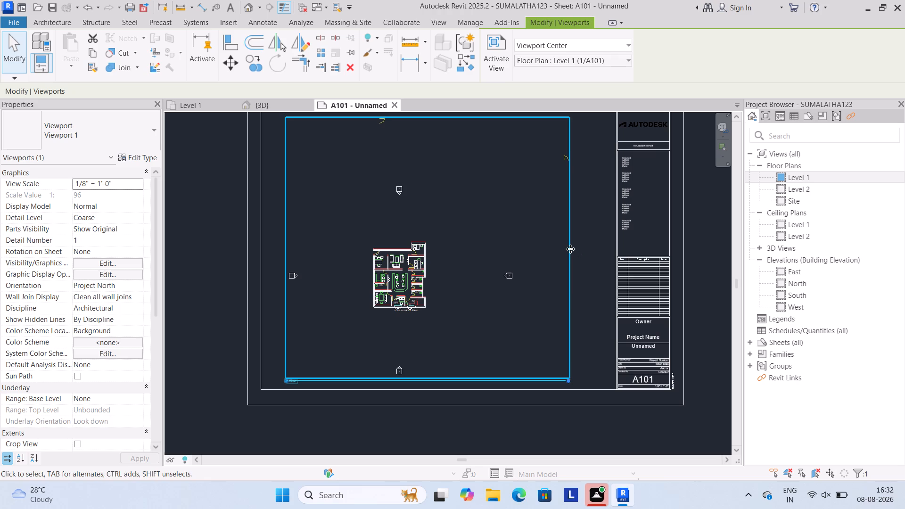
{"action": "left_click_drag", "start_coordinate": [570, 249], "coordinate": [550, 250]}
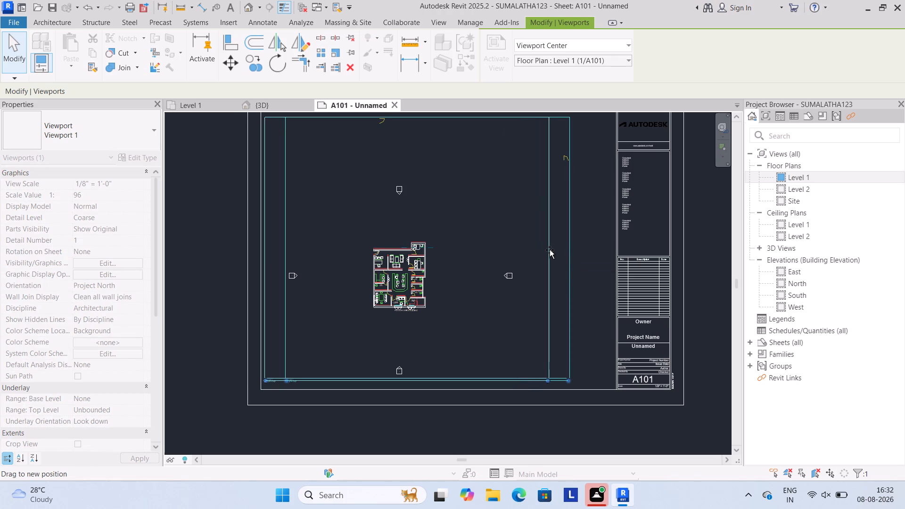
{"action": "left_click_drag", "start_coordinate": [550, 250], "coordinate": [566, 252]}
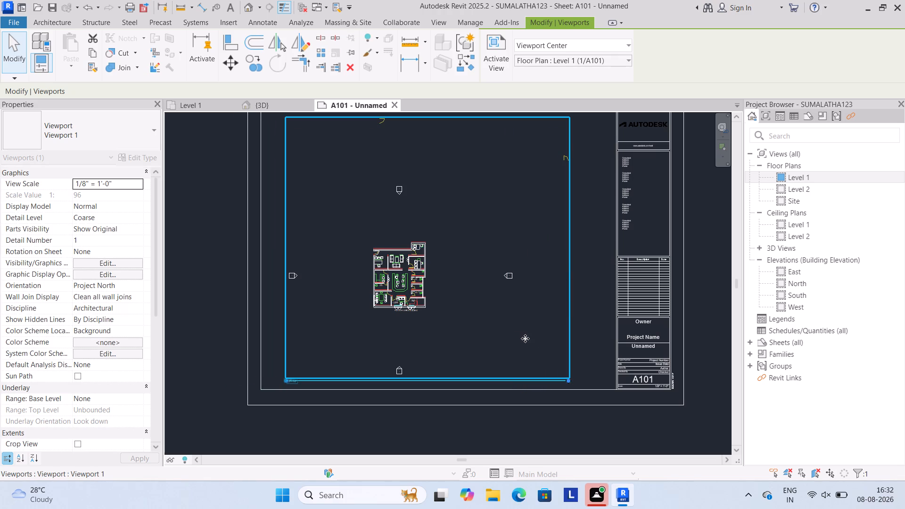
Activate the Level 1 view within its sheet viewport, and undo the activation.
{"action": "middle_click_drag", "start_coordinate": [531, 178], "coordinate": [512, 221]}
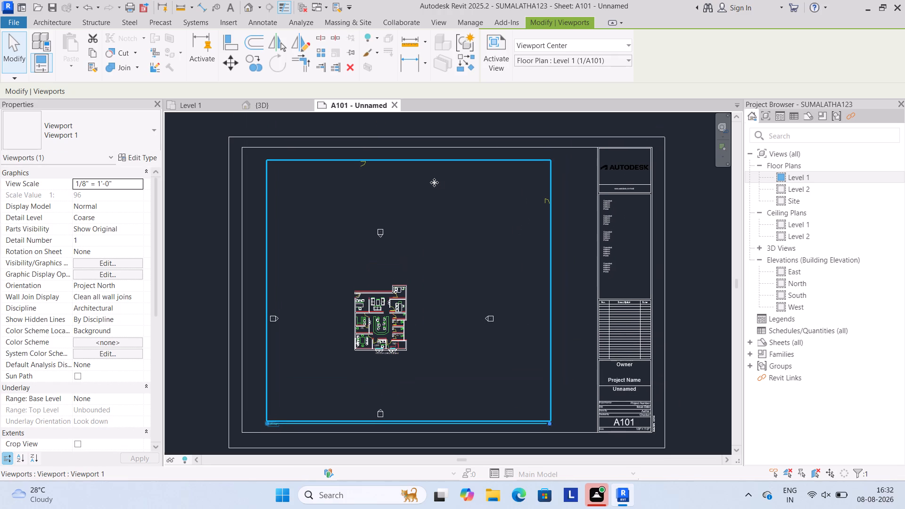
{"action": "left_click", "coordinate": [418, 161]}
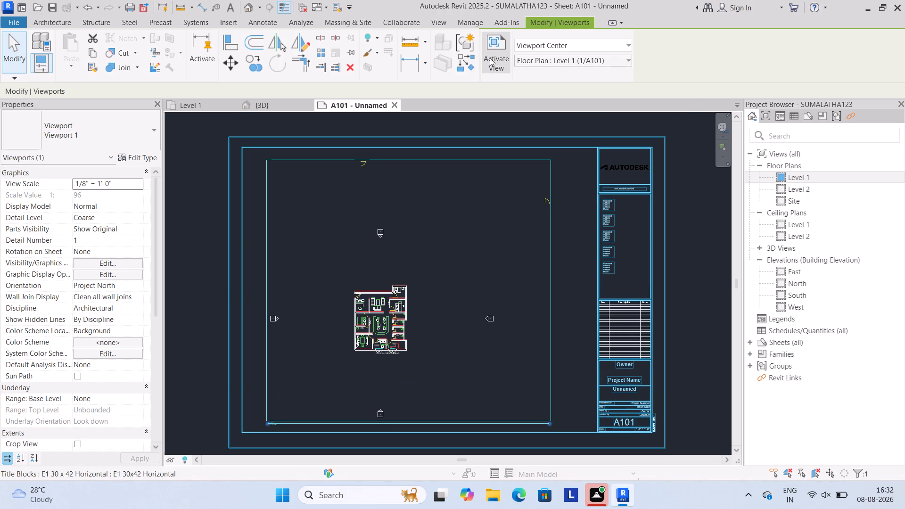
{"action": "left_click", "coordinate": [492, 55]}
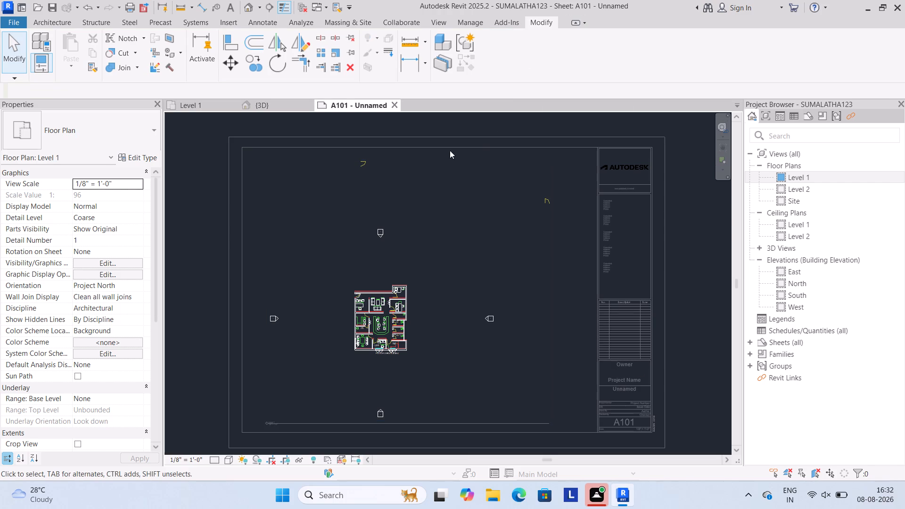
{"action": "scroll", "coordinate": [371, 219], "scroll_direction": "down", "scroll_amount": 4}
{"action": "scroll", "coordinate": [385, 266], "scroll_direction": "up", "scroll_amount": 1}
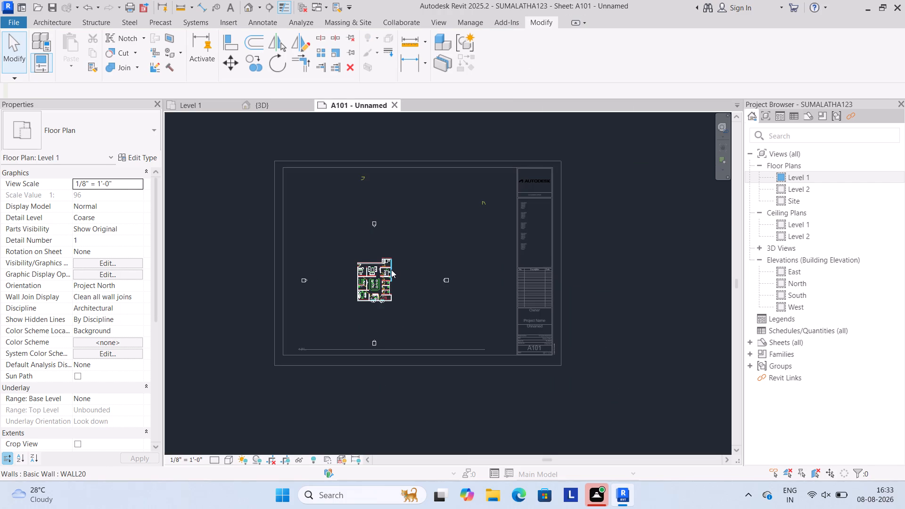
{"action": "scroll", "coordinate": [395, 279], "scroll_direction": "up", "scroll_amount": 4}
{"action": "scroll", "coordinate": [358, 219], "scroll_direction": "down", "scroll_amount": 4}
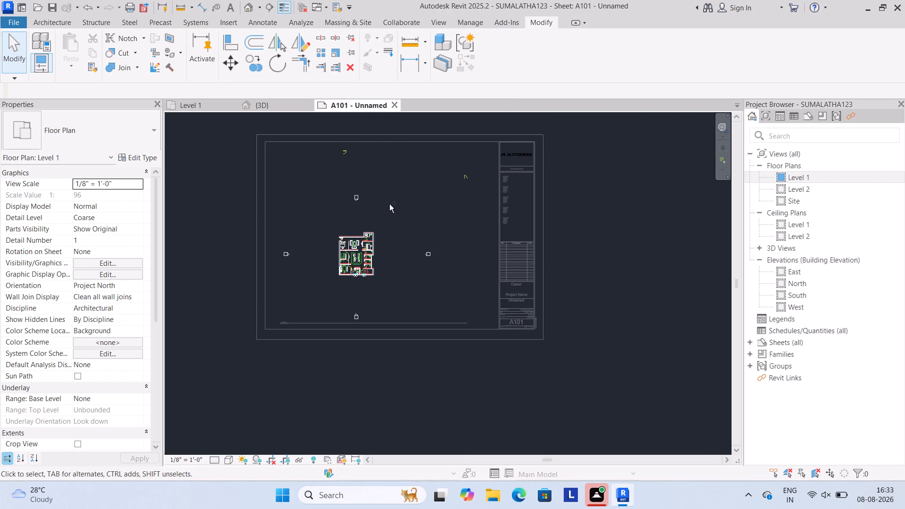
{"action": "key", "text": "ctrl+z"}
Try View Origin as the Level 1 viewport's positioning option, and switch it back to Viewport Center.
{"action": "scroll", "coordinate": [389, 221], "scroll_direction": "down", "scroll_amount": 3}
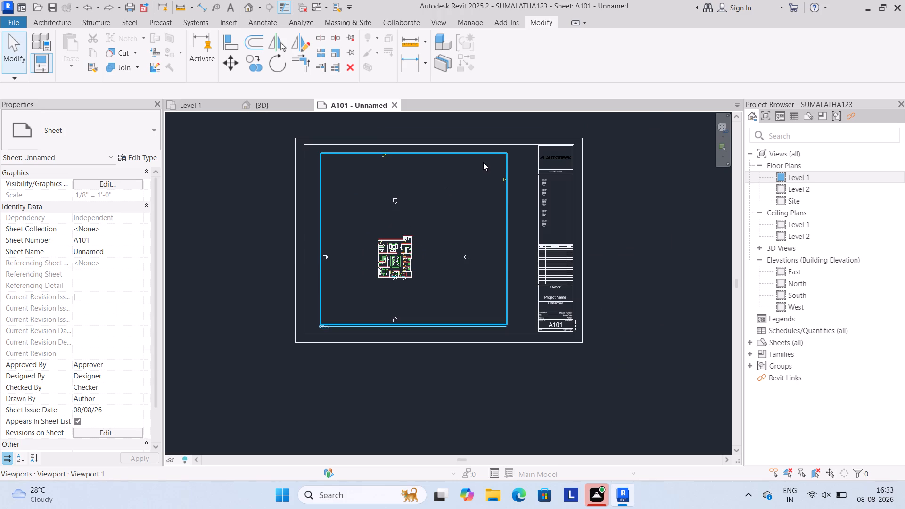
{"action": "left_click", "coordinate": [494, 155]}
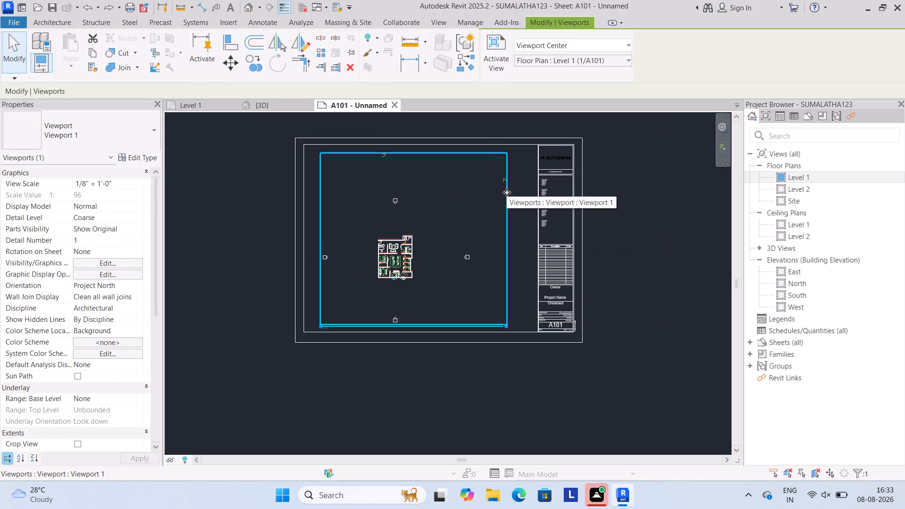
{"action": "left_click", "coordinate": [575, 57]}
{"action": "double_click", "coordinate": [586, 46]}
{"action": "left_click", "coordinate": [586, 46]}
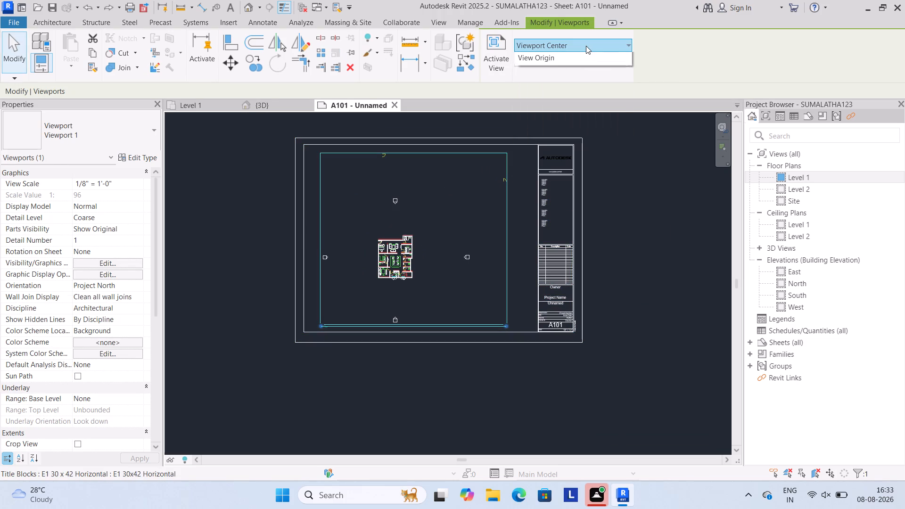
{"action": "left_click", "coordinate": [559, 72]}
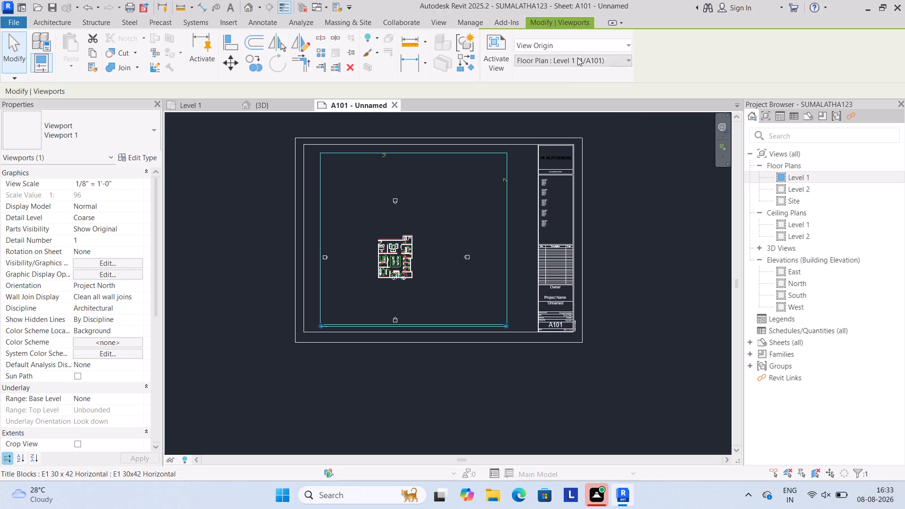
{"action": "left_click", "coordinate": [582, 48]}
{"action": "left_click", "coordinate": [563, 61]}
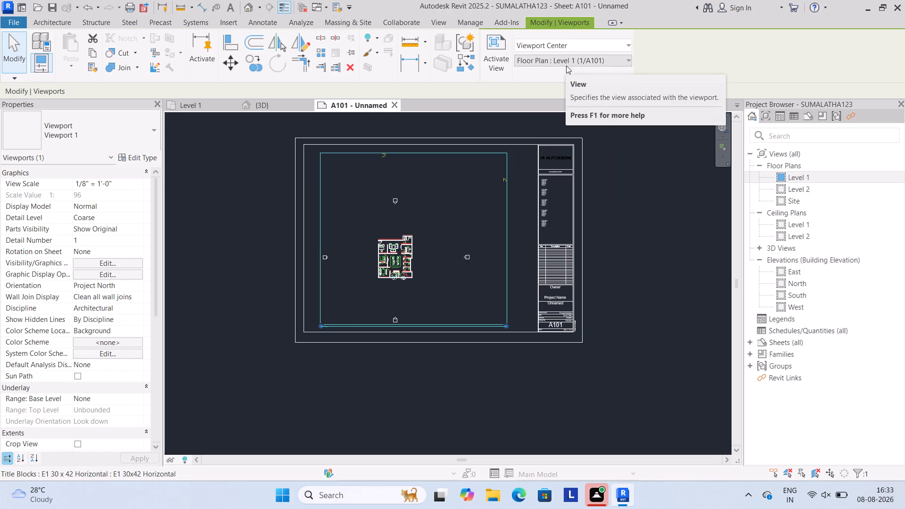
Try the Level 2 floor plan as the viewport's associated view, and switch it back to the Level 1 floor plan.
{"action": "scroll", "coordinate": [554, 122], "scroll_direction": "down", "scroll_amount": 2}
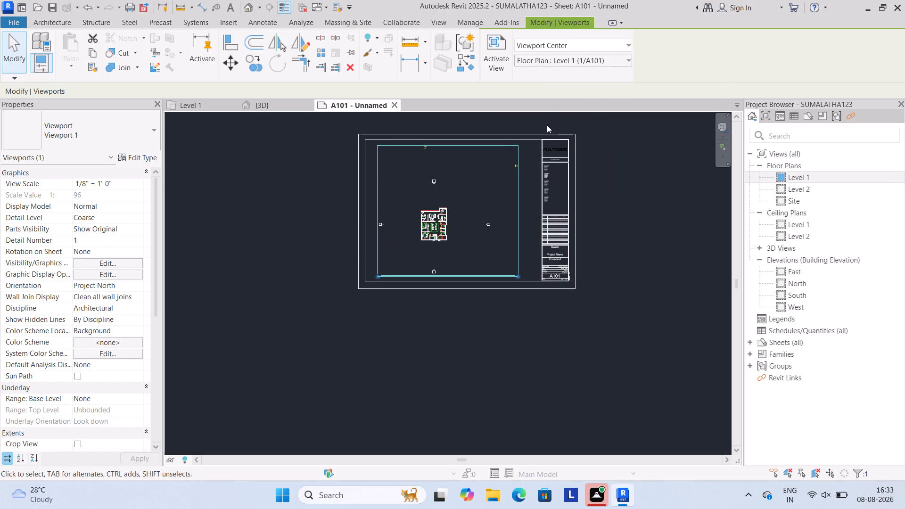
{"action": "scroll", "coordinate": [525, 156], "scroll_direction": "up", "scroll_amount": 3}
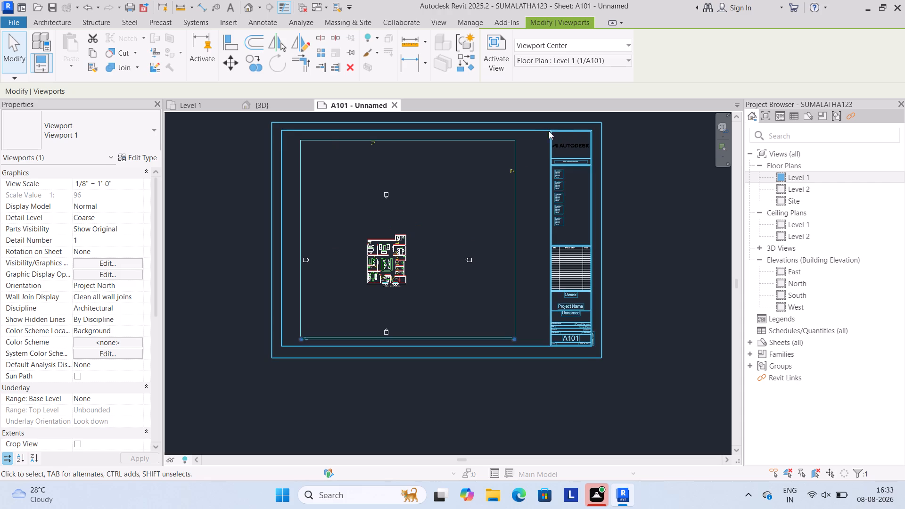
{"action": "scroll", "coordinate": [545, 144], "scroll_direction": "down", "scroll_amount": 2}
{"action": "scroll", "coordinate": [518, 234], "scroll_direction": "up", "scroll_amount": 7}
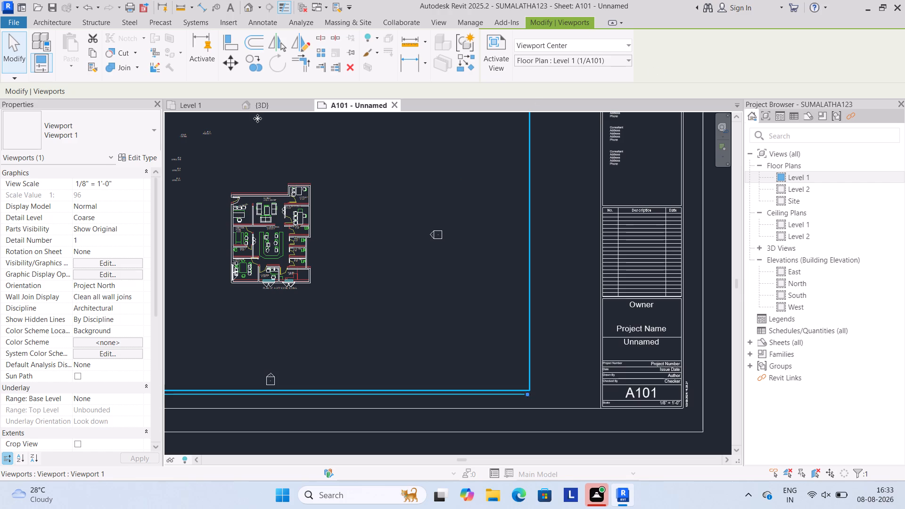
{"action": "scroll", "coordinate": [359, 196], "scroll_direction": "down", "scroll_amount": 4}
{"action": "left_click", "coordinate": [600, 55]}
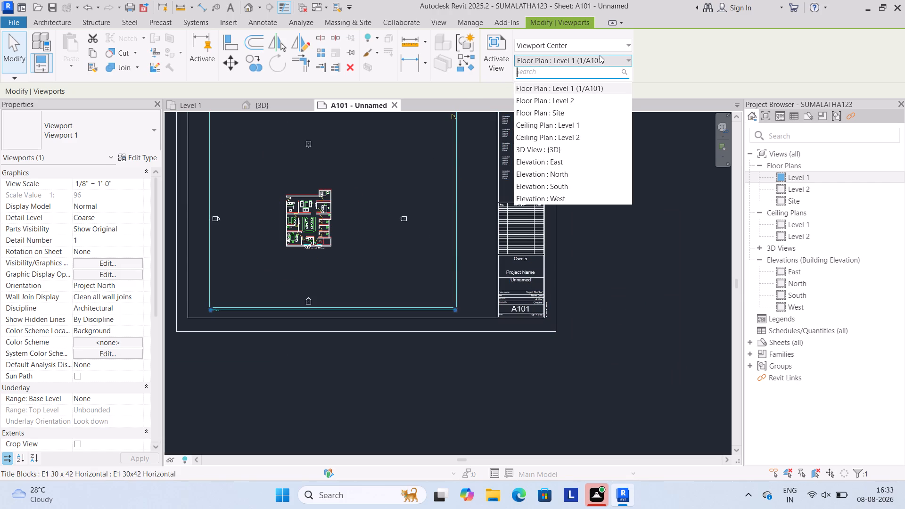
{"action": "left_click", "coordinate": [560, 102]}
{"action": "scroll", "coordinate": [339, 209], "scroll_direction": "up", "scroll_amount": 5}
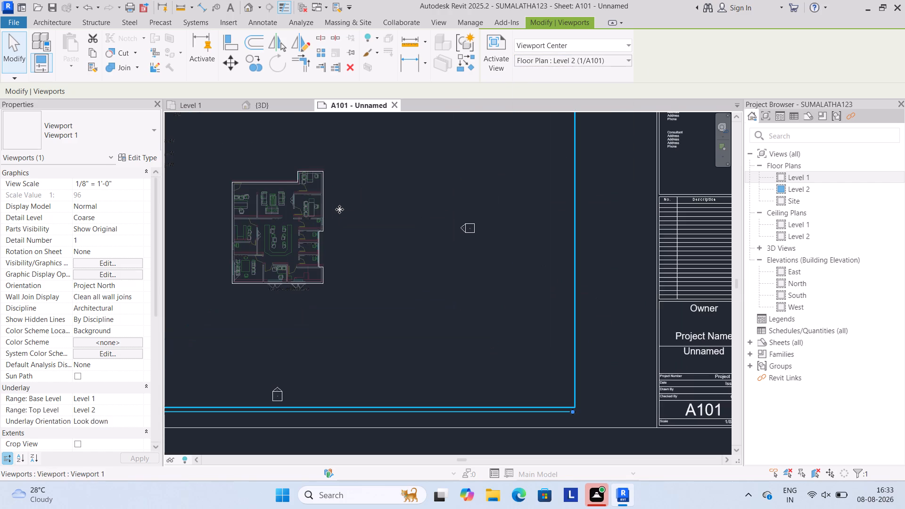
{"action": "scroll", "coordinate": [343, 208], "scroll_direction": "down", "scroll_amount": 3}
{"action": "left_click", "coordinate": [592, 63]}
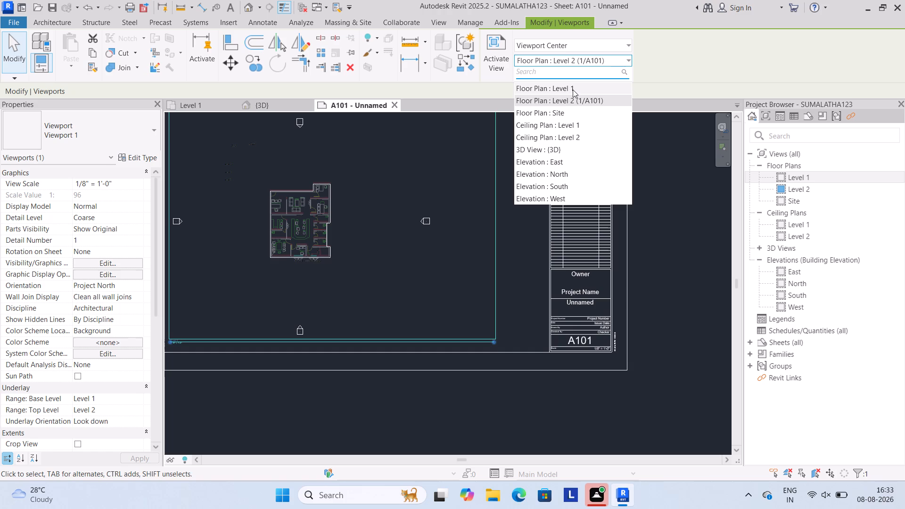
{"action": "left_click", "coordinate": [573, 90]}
Move the Level 1 viewport off the sheet into the empty area below and left of its border.
{"action": "middle_click_drag", "start_coordinate": [384, 162], "coordinate": [449, 225]}
{"action": "scroll", "coordinate": [420, 234], "scroll_direction": "down", "scroll_amount": 2}
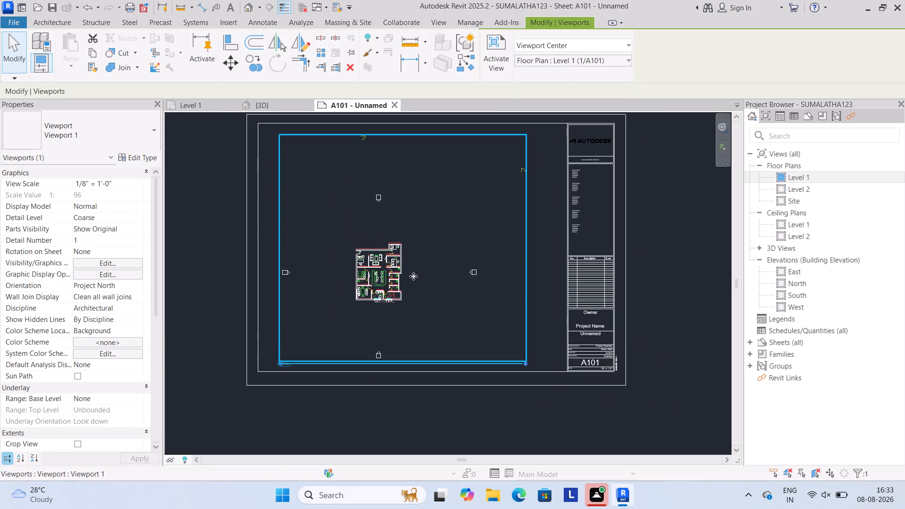
{"action": "left_click", "coordinate": [111, 138]}
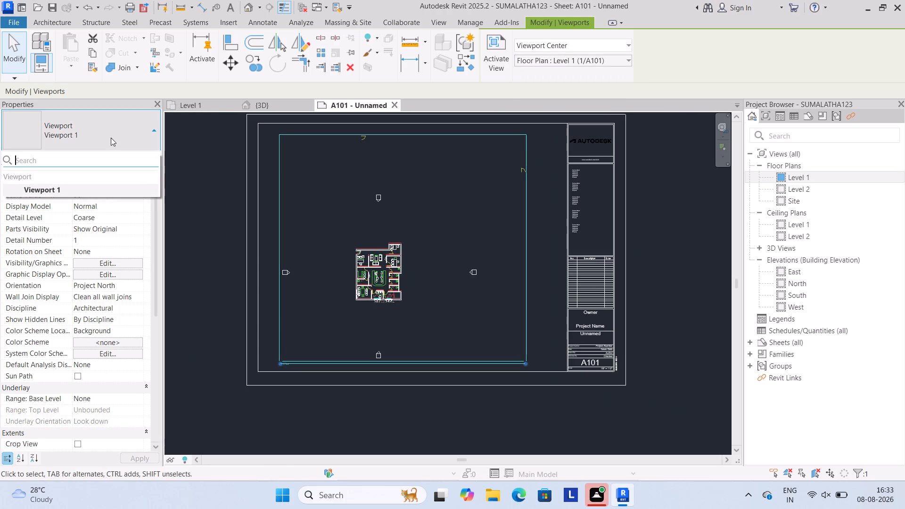
{"action": "left_click", "coordinate": [111, 138]}
{"action": "scroll", "coordinate": [325, 281], "scroll_direction": "down", "scroll_amount": 2}
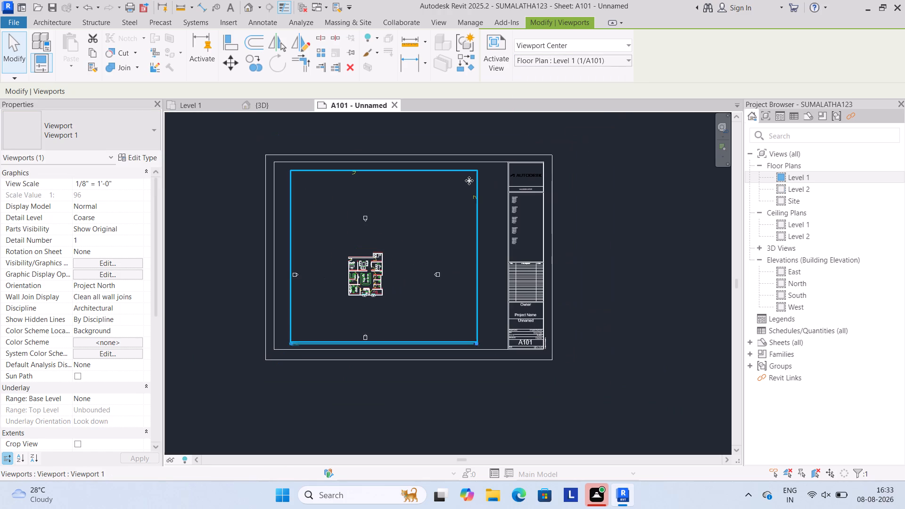
{"action": "left_click_drag", "start_coordinate": [477, 172], "coordinate": [375, 239]}
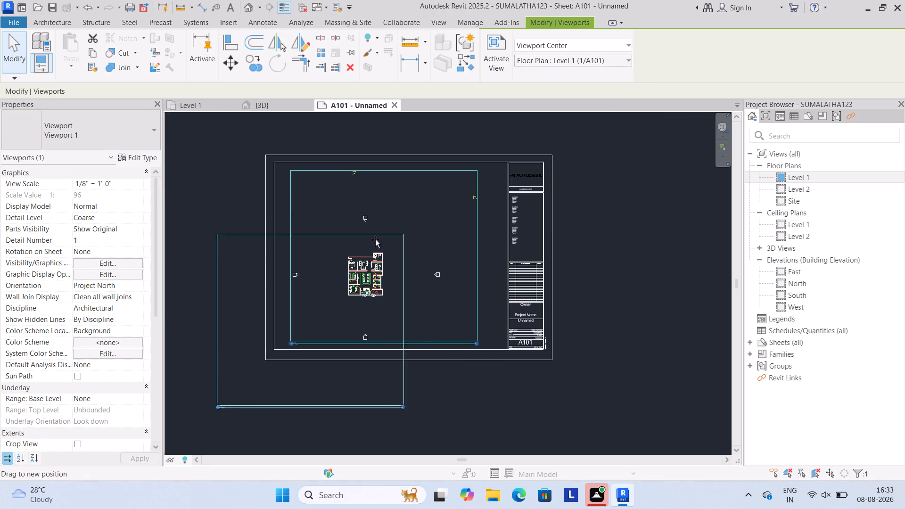
{"action": "left_click_drag", "start_coordinate": [375, 239], "coordinate": [238, 341]}
{"action": "scroll", "coordinate": [240, 307], "scroll_direction": "down", "scroll_amount": 2}
{"action": "middle_click_drag", "start_coordinate": [248, 292], "coordinate": [379, 172]}
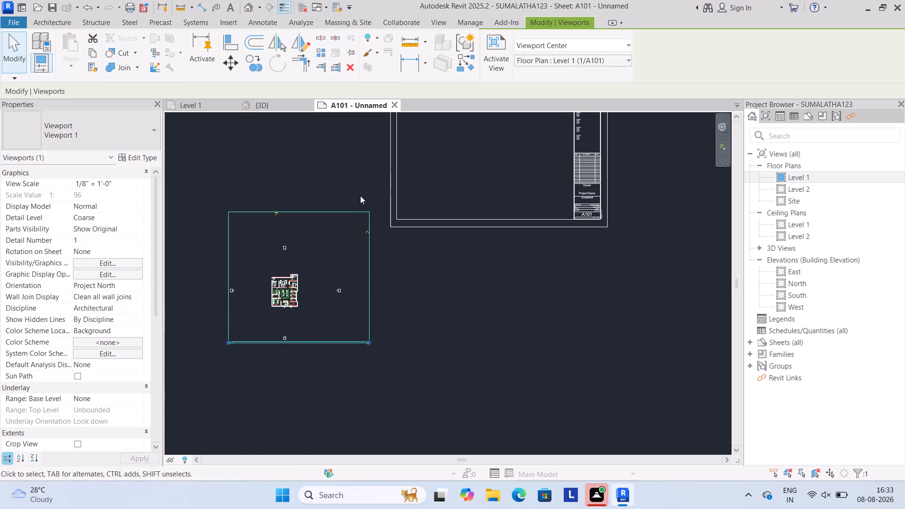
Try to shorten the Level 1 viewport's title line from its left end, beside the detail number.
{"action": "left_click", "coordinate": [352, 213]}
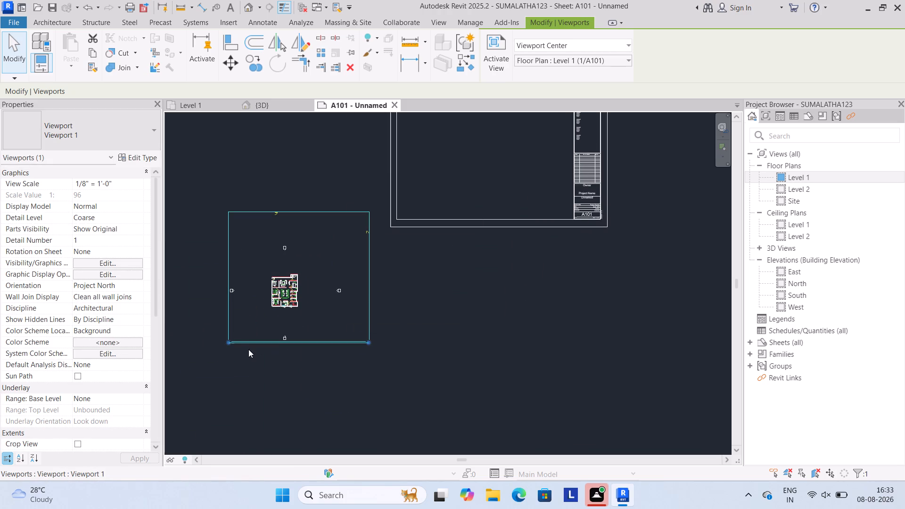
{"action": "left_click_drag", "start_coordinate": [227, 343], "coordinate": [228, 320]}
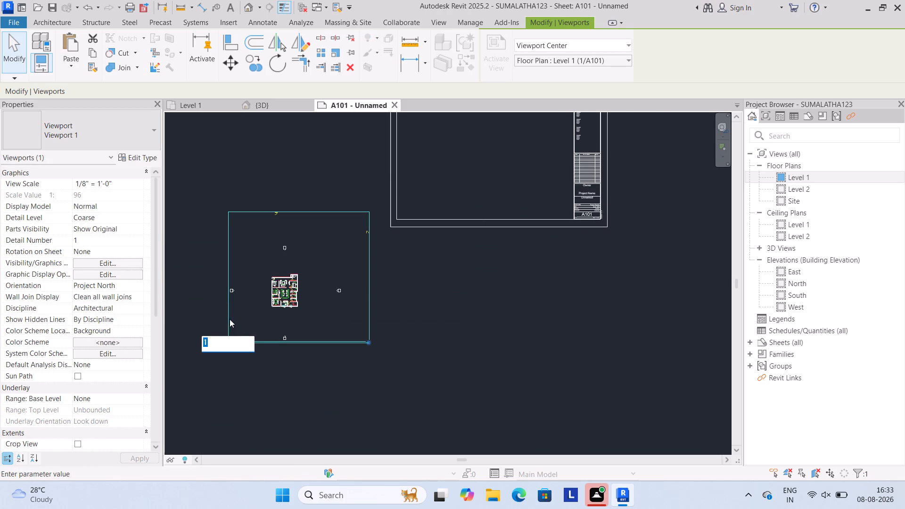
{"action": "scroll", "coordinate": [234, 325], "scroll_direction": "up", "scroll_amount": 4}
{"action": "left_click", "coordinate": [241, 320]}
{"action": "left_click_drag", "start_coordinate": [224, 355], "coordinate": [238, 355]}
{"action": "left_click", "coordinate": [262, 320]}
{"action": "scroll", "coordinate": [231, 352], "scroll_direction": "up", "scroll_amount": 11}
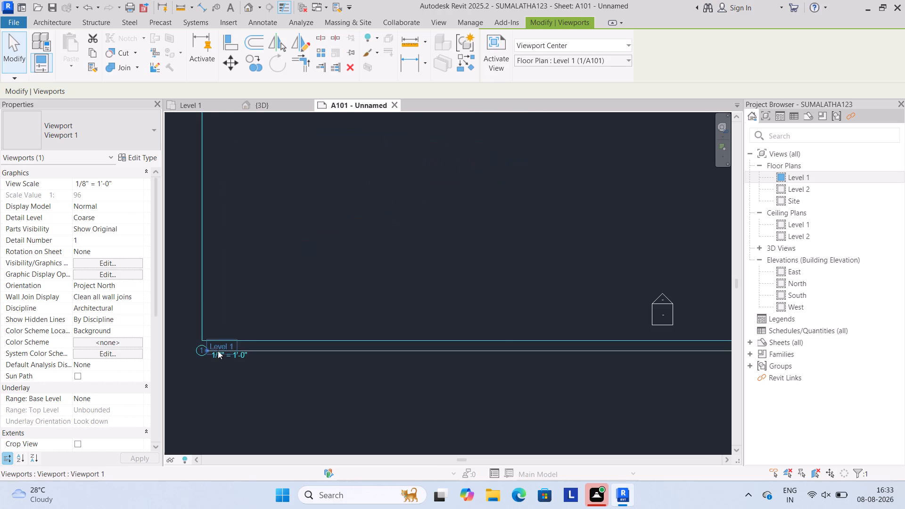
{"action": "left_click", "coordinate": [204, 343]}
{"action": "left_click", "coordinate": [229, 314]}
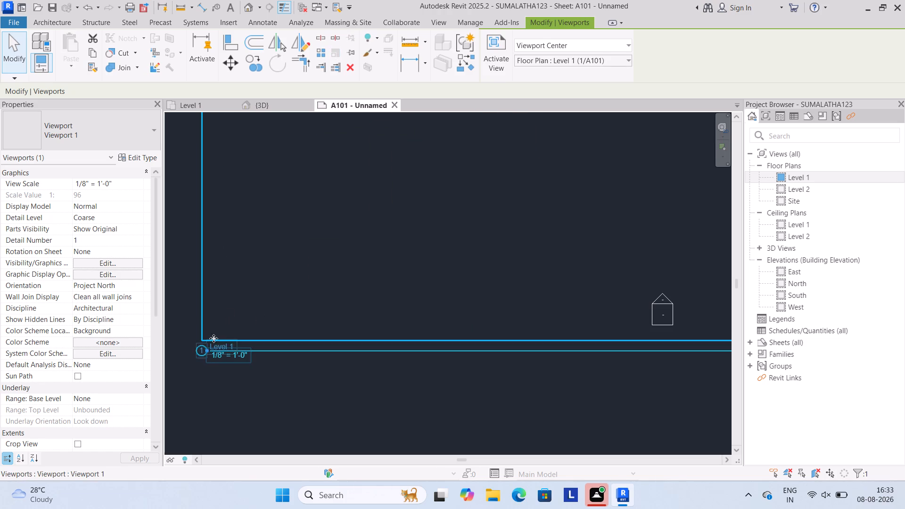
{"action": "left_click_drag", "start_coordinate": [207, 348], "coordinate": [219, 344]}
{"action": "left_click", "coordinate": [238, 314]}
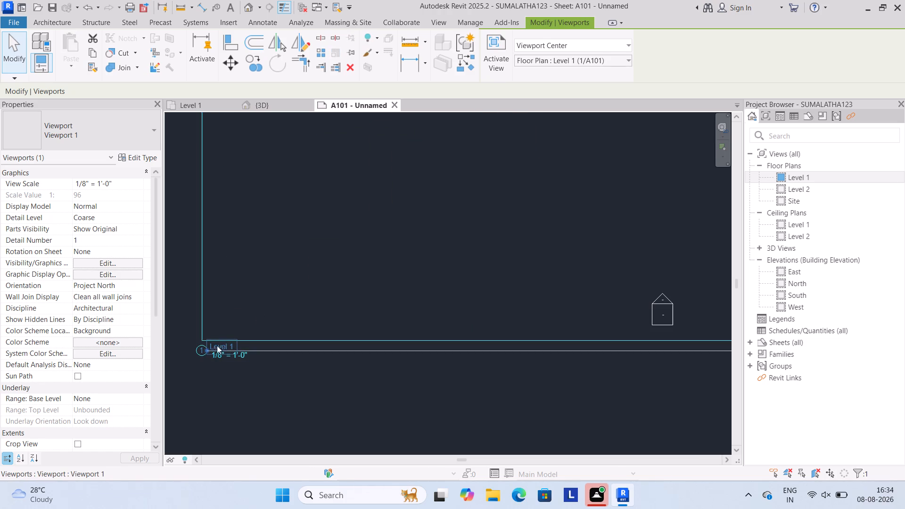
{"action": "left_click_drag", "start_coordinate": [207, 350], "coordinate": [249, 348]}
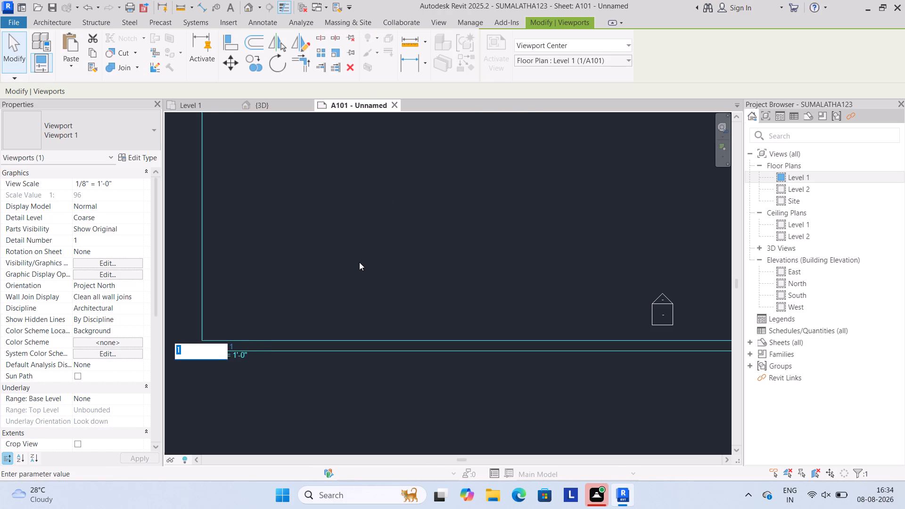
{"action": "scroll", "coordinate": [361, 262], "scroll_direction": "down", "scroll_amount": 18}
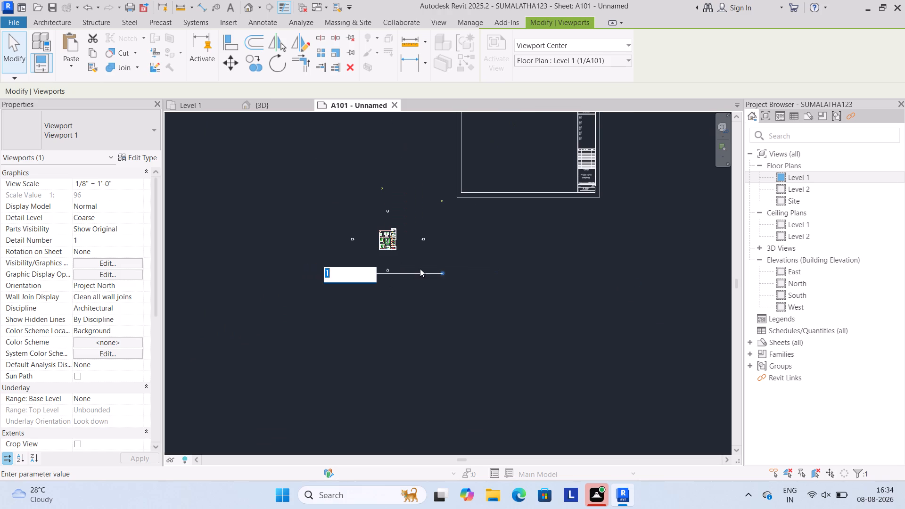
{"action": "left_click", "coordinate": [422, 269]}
Shorten the Level 1 viewport's title line from its right end to about two-thirds of the viewport's width.
{"action": "scroll", "coordinate": [427, 267], "scroll_direction": "up", "scroll_amount": 5}
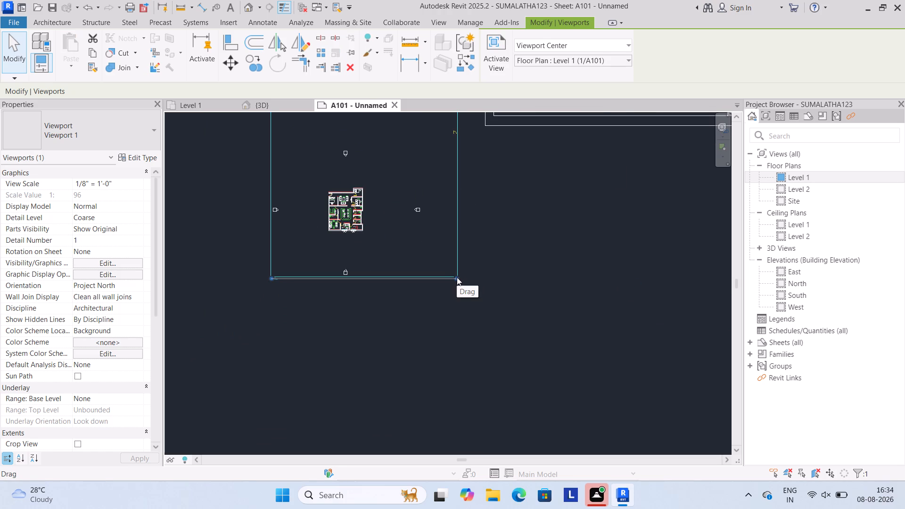
{"action": "left_click_drag", "start_coordinate": [457, 277], "coordinate": [392, 287]}
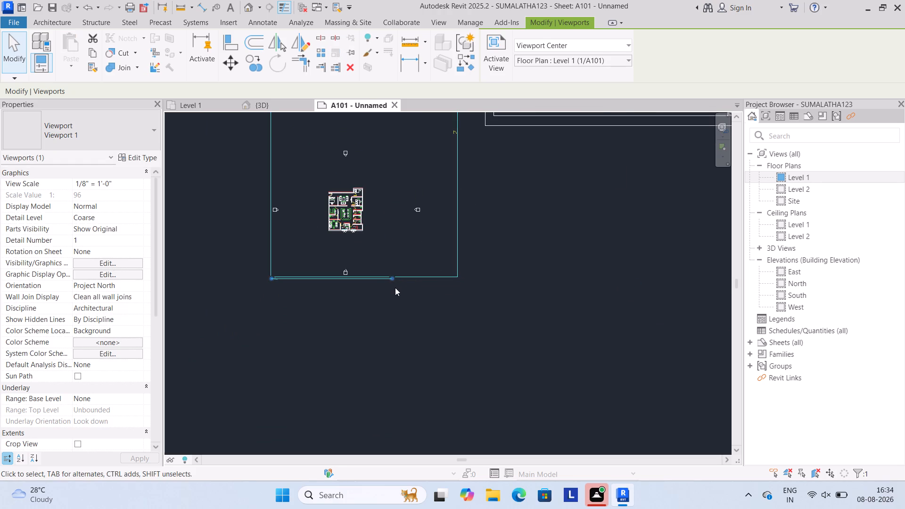
{"action": "scroll", "coordinate": [405, 276], "scroll_direction": "up", "scroll_amount": 1}
{"action": "middle_click_drag", "start_coordinate": [405, 276], "coordinate": [372, 325]}
{"action": "scroll", "coordinate": [370, 321], "scroll_direction": "down", "scroll_amount": 2}
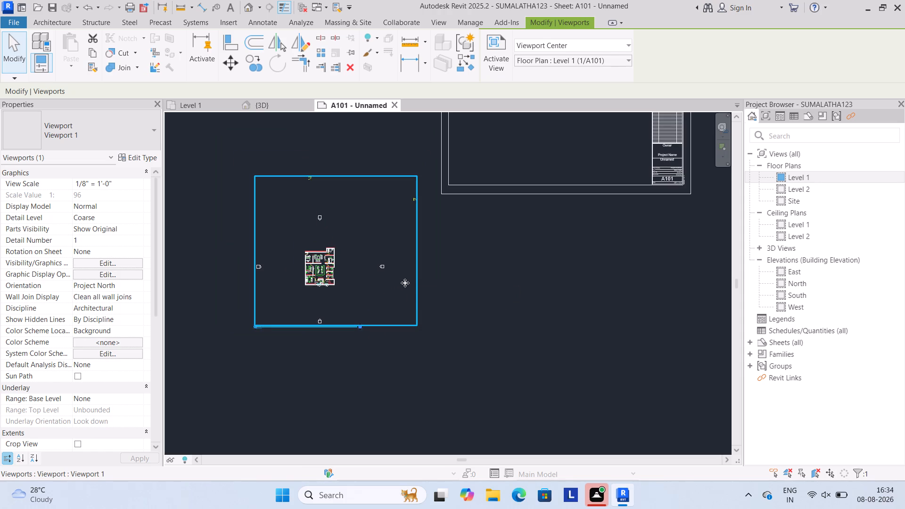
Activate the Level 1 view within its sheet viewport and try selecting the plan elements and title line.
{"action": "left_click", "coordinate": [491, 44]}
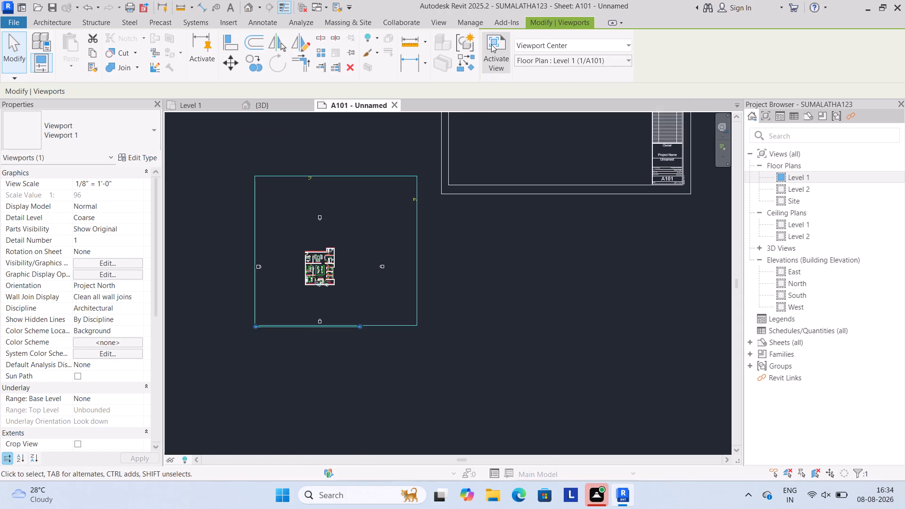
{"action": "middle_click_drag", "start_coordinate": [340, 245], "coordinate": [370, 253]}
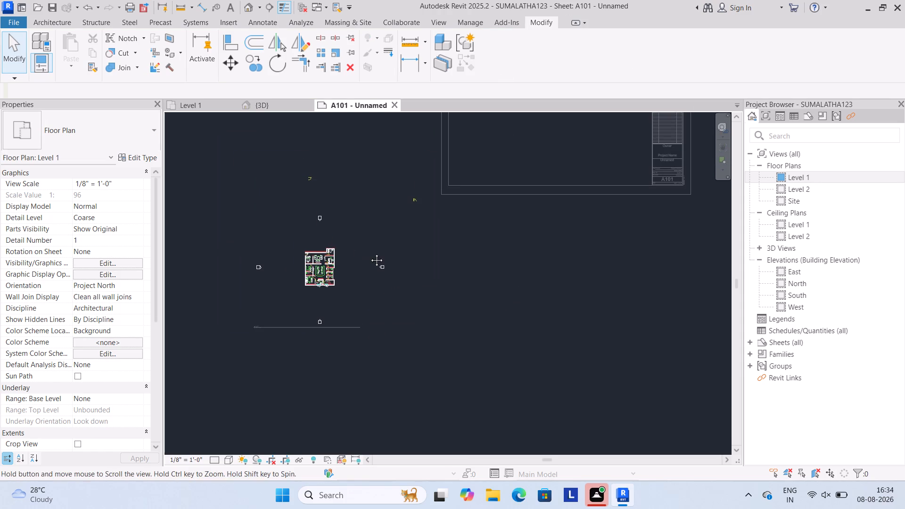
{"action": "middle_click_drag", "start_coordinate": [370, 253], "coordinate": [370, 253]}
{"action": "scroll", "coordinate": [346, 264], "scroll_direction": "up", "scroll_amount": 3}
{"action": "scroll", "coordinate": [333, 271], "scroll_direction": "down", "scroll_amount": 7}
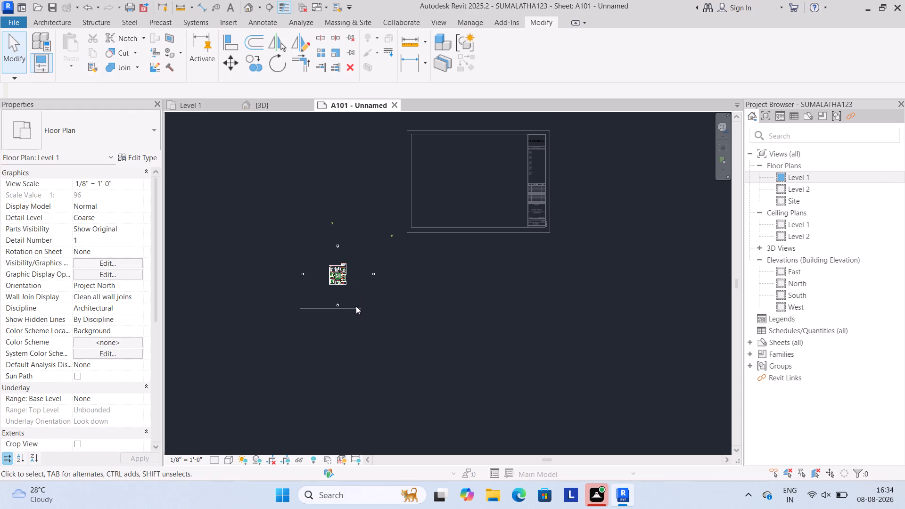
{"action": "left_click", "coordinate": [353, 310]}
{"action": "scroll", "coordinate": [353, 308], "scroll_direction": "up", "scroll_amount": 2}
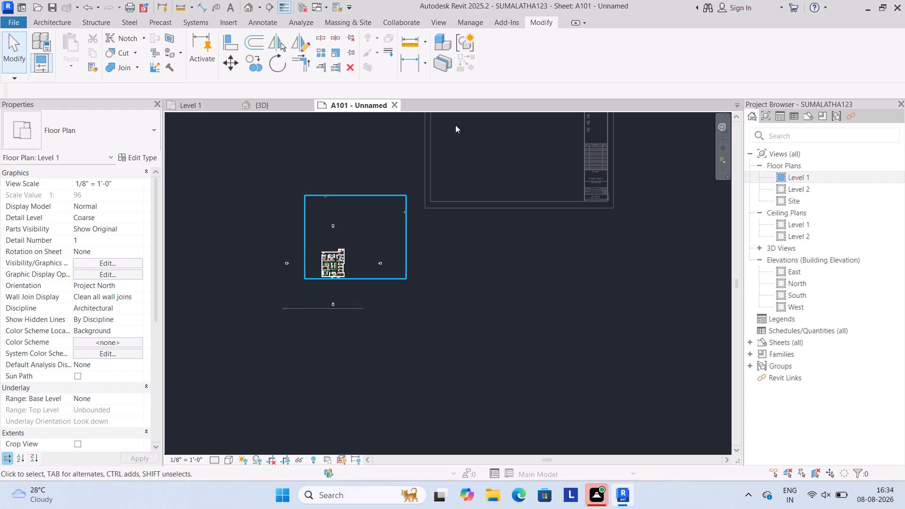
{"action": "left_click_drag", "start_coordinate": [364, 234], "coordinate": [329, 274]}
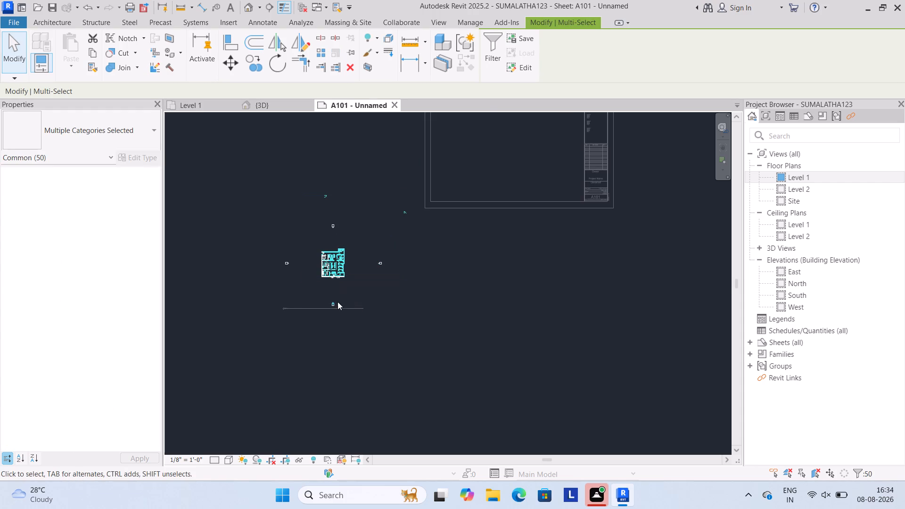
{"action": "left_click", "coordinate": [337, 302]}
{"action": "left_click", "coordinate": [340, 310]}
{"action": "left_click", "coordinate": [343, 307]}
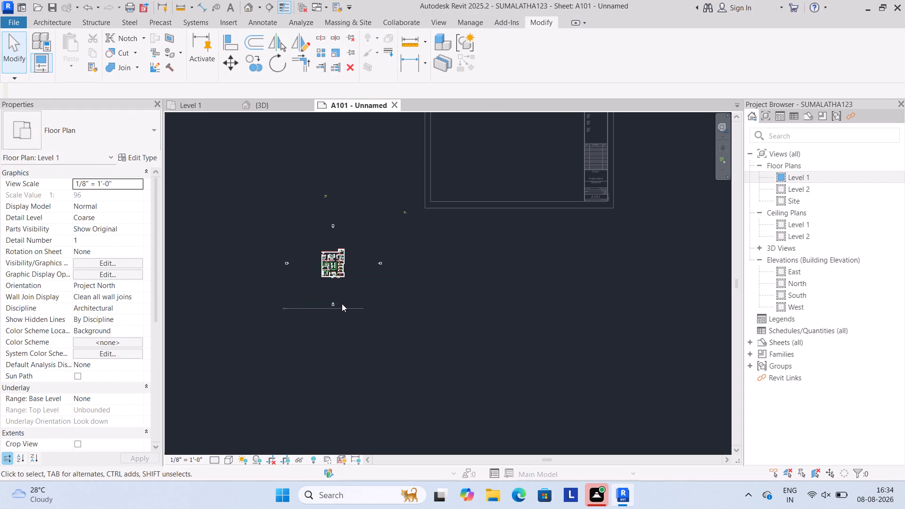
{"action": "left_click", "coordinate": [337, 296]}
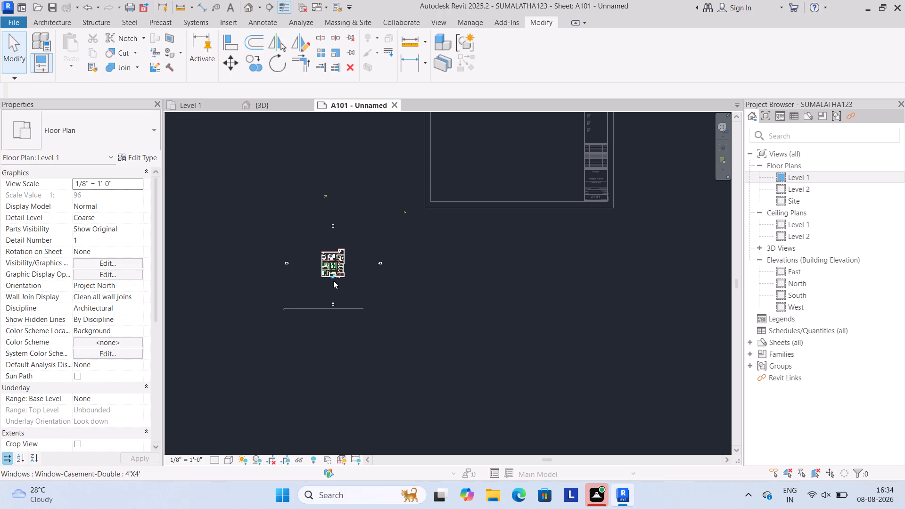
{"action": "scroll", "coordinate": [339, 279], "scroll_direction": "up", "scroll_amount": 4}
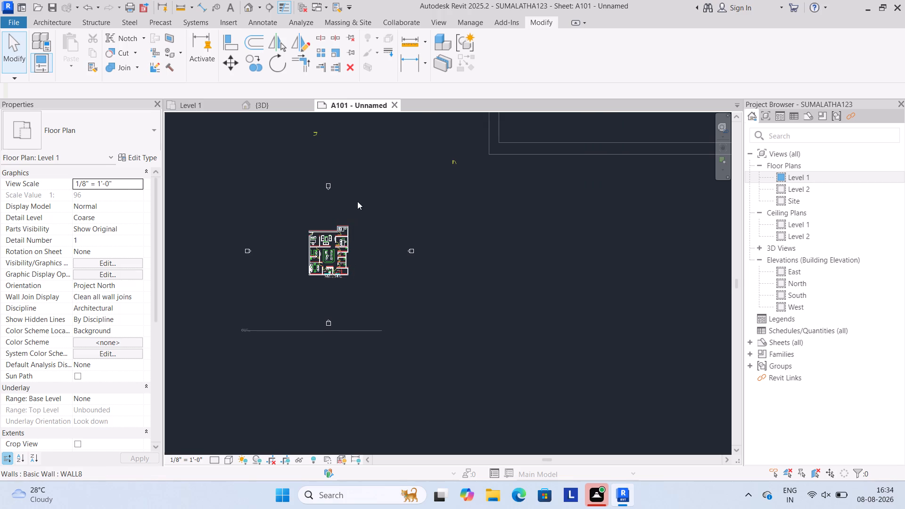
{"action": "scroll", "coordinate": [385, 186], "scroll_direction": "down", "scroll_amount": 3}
Close sheet A101 and expand the project's list of 3D views.
{"action": "left_click", "coordinate": [394, 105]}
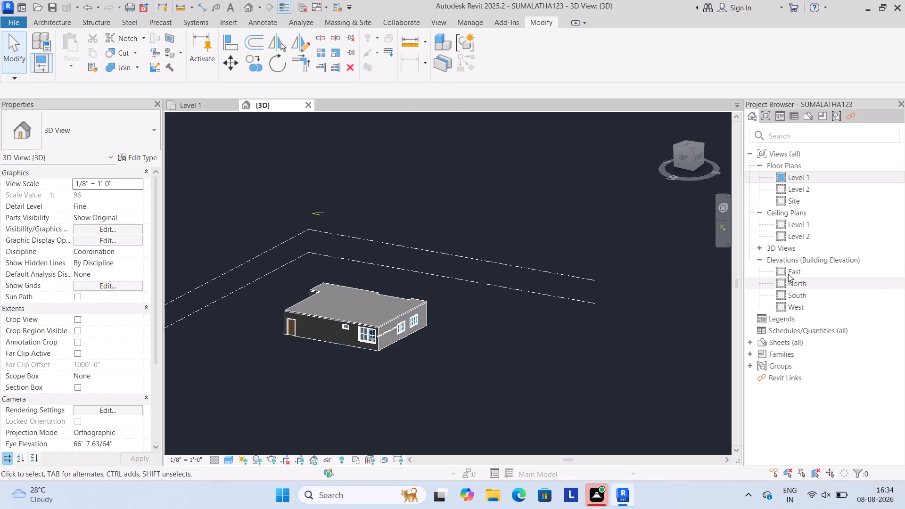
{"action": "left_click", "coordinate": [760, 250]}
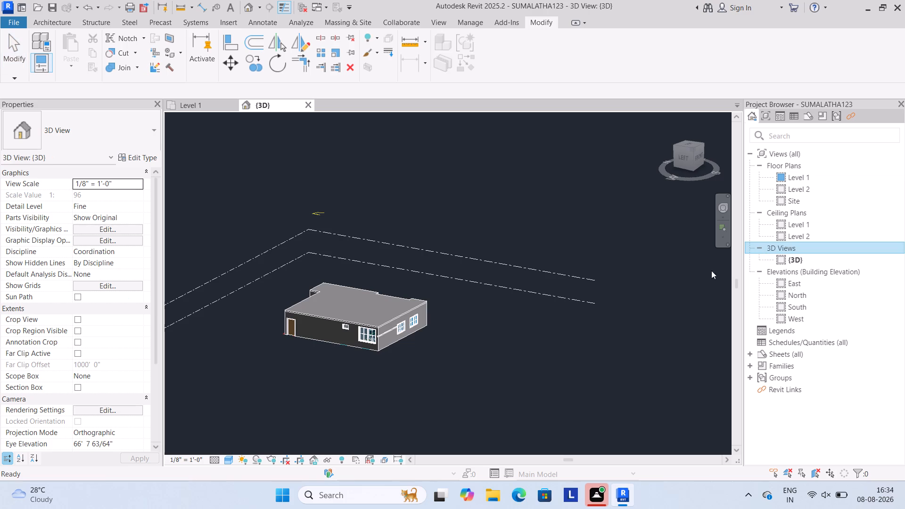
Examine the building's exterior walls, windows, doors and top slab from all sides in the 3D view.
{"action": "scroll", "coordinate": [517, 314], "scroll_direction": "up", "scroll_amount": 3}
{"action": "scroll", "coordinate": [401, 318], "scroll_direction": "down", "scroll_amount": 2}
{"action": "middle_click_drag", "start_coordinate": [437, 338], "coordinate": [506, 345], "text": "shift"}
{"action": "scroll", "coordinate": [414, 345], "scroll_direction": "down", "scroll_amount": 3}
{"action": "middle_click_drag", "start_coordinate": [410, 346], "coordinate": [441, 341], "text": "alt"}
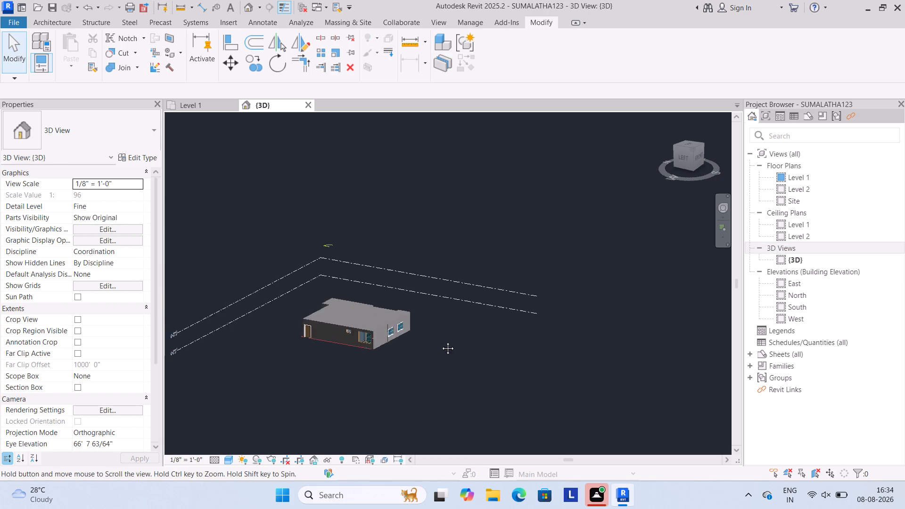
{"action": "middle_click_drag", "start_coordinate": [441, 341], "coordinate": [507, 332], "text": "alt"}
{"action": "scroll", "coordinate": [452, 312], "scroll_direction": "up", "scroll_amount": 3}
{"action": "left_click", "coordinate": [443, 309]}
{"action": "middle_click_drag", "start_coordinate": [438, 320], "coordinate": [503, 325], "text": "alt"}
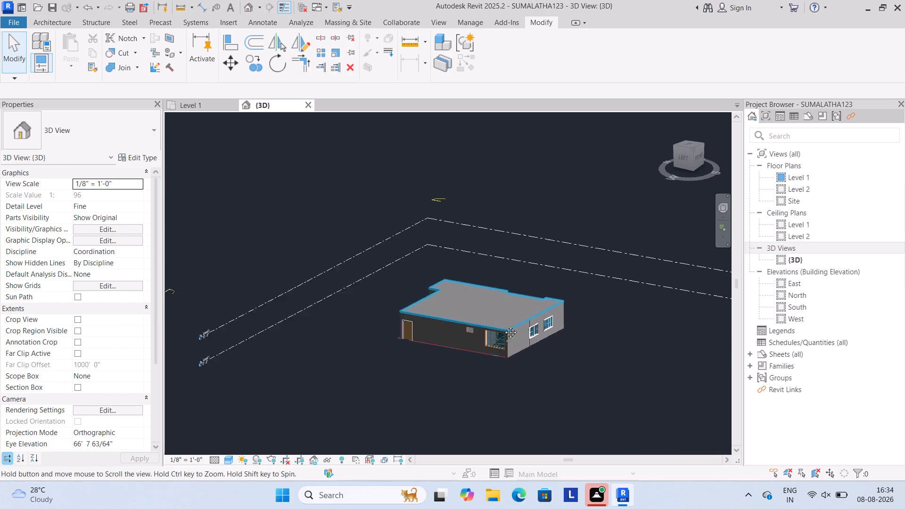
{"action": "middle_click_drag", "start_coordinate": [503, 325], "coordinate": [516, 324], "text": "alt"}
{"action": "middle_click_drag", "start_coordinate": [509, 323], "coordinate": [463, 334], "text": "alt"}
{"action": "middle_click_drag", "start_coordinate": [448, 334], "coordinate": [459, 334], "text": "shift"}
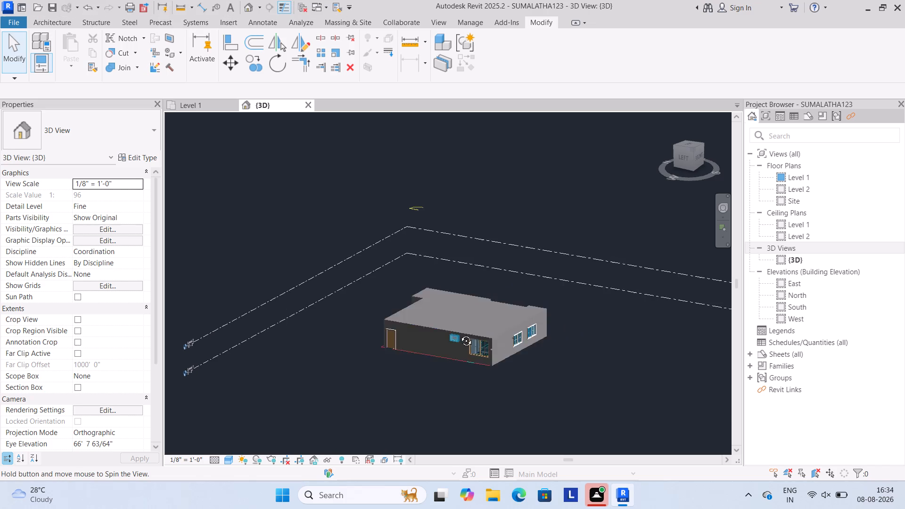
{"action": "middle_click_drag", "start_coordinate": [459, 334], "coordinate": [637, 326], "text": "shift"}
{"action": "middle_click_drag", "start_coordinate": [593, 306], "coordinate": [526, 351]}
{"action": "scroll", "coordinate": [521, 340], "scroll_direction": "up", "scroll_amount": 2}
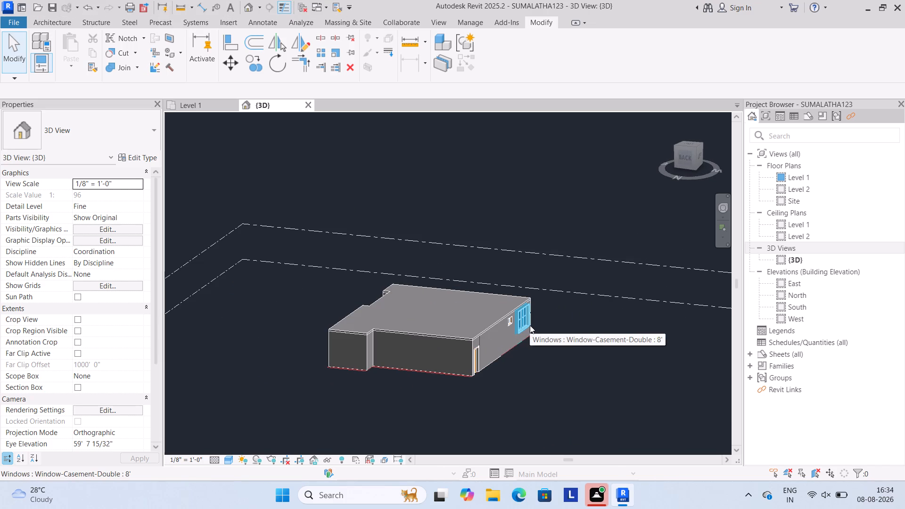
{"action": "scroll", "coordinate": [537, 322], "scroll_direction": "up", "scroll_amount": 2}
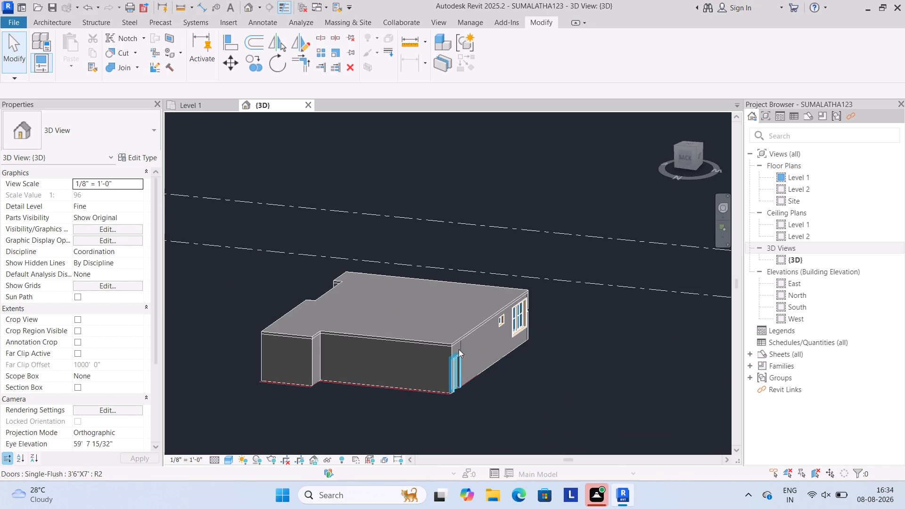
{"action": "left_click", "coordinate": [444, 349]}
{"action": "middle_click_drag", "start_coordinate": [397, 350], "coordinate": [528, 345], "text": "shift"}
{"action": "scroll", "coordinate": [439, 344], "scroll_direction": "up", "scroll_amount": 1}
{"action": "scroll", "coordinate": [436, 344], "scroll_direction": "up", "scroll_amount": 1, "text": "shift"}
{"action": "middle_click_drag", "start_coordinate": [436, 344], "coordinate": [378, 355], "text": "shift"}
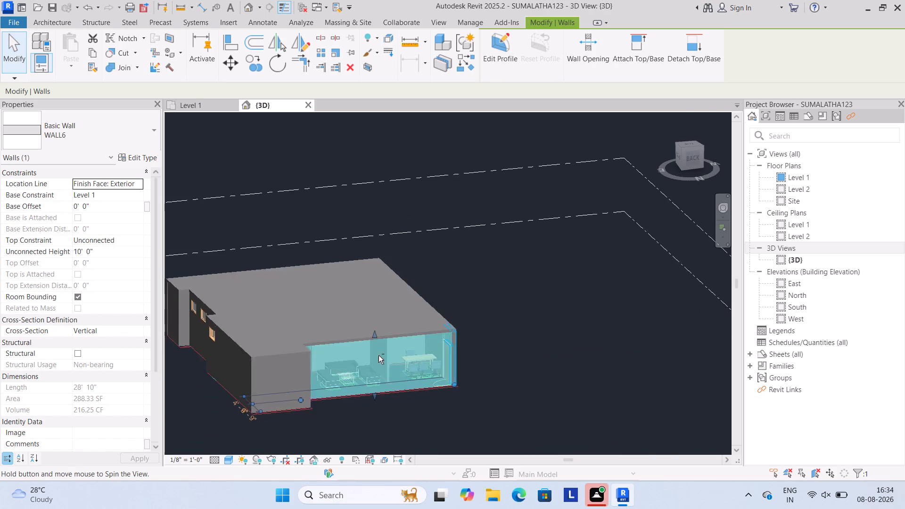
{"action": "middle_click_drag", "start_coordinate": [378, 355], "coordinate": [478, 332]}
{"action": "scroll", "coordinate": [379, 355], "scroll_direction": "up", "scroll_amount": 1}
{"action": "scroll", "coordinate": [478, 332], "scroll_direction": "up", "scroll_amount": 1, "text": "shift"}
{"action": "middle_click_drag", "start_coordinate": [474, 333], "coordinate": [449, 337], "text": "shift"}
{"action": "left_click", "coordinate": [595, 276]}
{"action": "scroll", "coordinate": [540, 313], "scroll_direction": "up", "scroll_amount": 1}
{"action": "middle_click_drag", "start_coordinate": [540, 316], "coordinate": [541, 316], "text": "shift"}
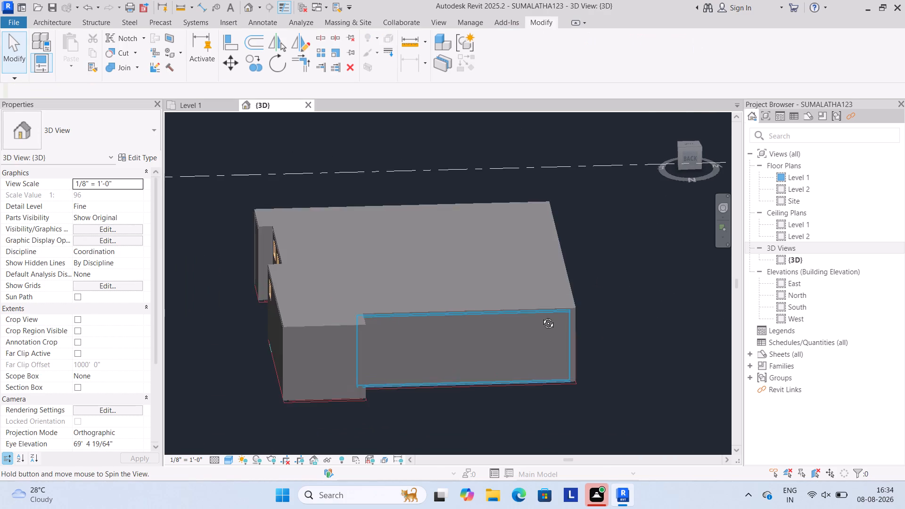
{"action": "middle_click_drag", "start_coordinate": [541, 316], "coordinate": [641, 279], "text": "shift"}
{"action": "scroll", "coordinate": [561, 299], "scroll_direction": "down", "scroll_amount": 4}
{"action": "middle_click_drag", "start_coordinate": [494, 310], "coordinate": [550, 328], "text": "shift"}
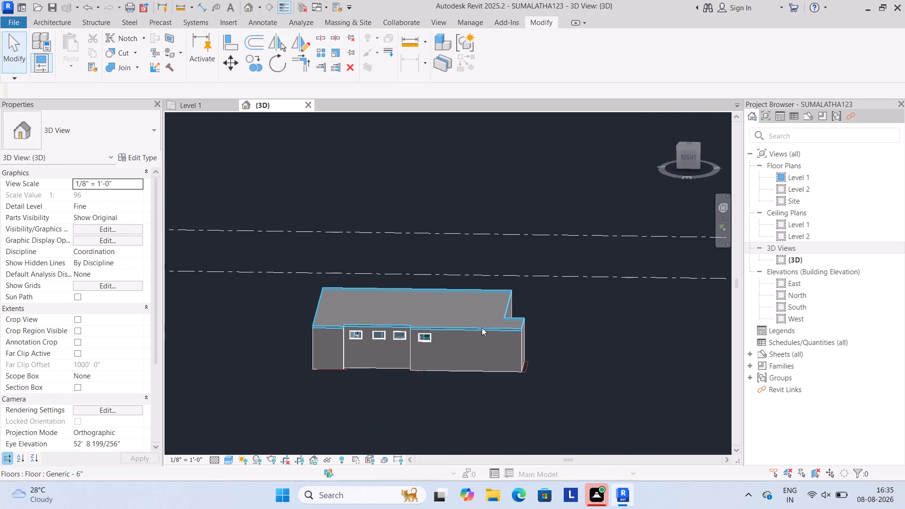
Hide only the Generic - 6" floor slab covering the top of the building in the 3D view.
{"action": "left_click", "coordinate": [479, 322]}
{"action": "scroll", "coordinate": [492, 323], "scroll_direction": "up", "scroll_amount": 5}
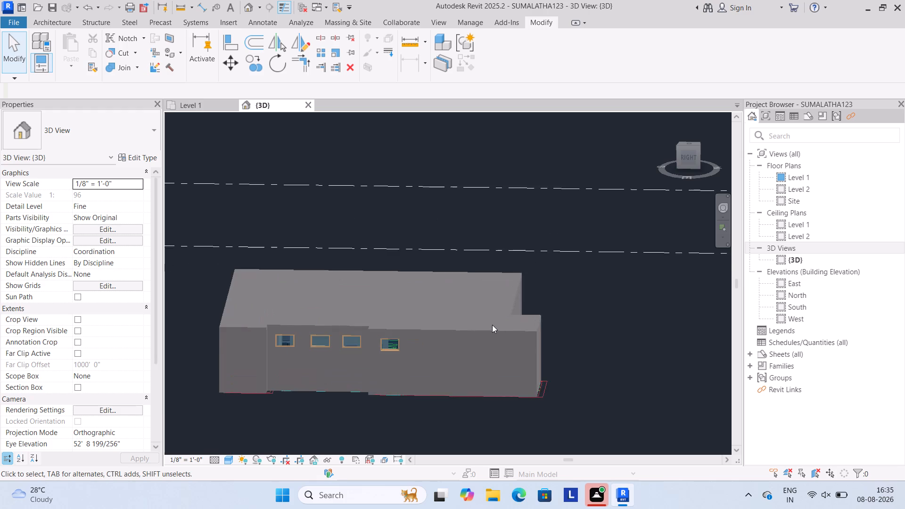
{"action": "left_click", "coordinate": [492, 329]}
{"action": "right_click", "coordinate": [578, 272]}
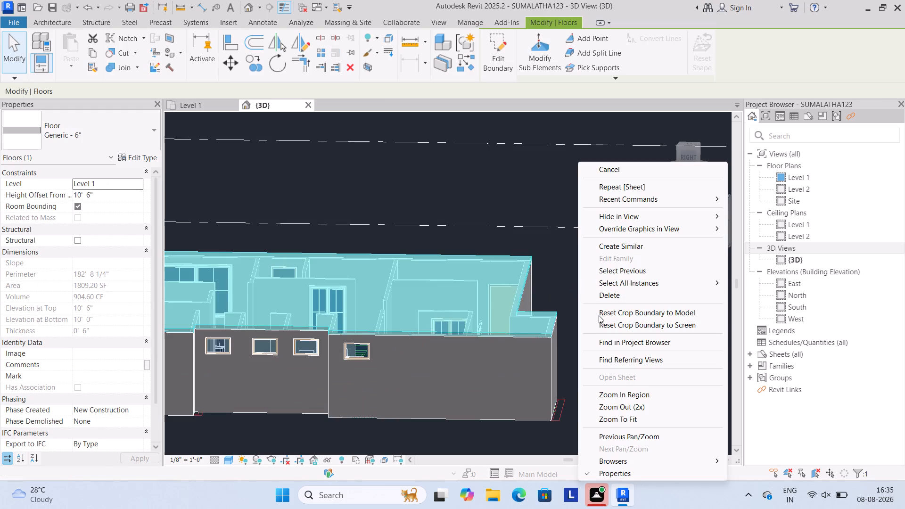
{"action": "left_click", "coordinate": [626, 215]}
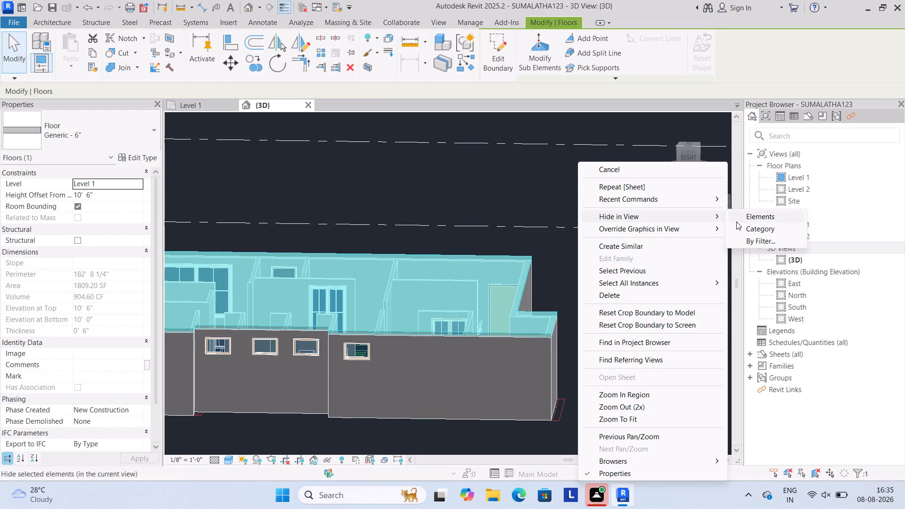
{"action": "left_click", "coordinate": [763, 214]}
Examine the uncovered office rooms and furniture from above and from below in the 3D view.
{"action": "scroll", "coordinate": [533, 282], "scroll_direction": "down", "scroll_amount": 4}
{"action": "middle_click_drag", "start_coordinate": [536, 282], "coordinate": [473, 356], "text": "shift"}
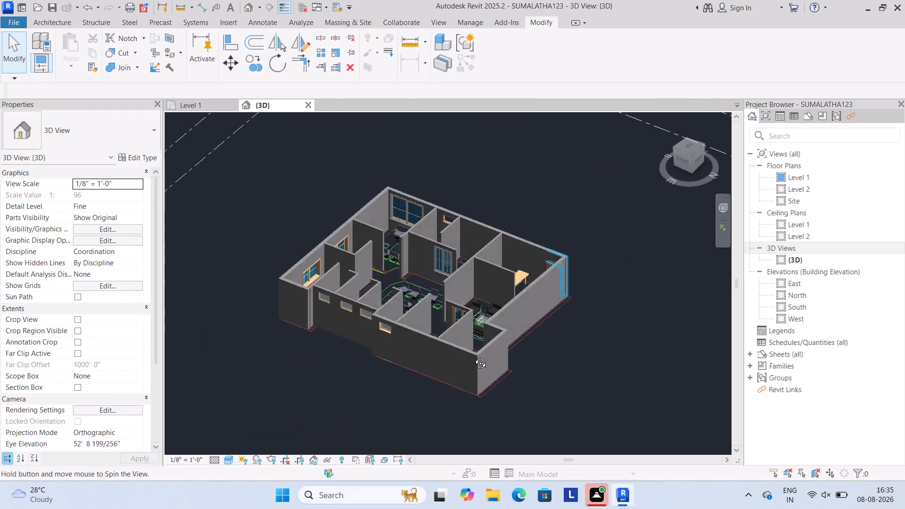
{"action": "middle_click_drag", "start_coordinate": [473, 356], "coordinate": [429, 393], "text": "shift"}
{"action": "scroll", "coordinate": [463, 296], "scroll_direction": "up", "scroll_amount": 2}
{"action": "middle_click_drag", "start_coordinate": [495, 274], "coordinate": [458, 350]}
{"action": "scroll", "coordinate": [456, 350], "scroll_direction": "down", "scroll_amount": 1}
{"action": "middle_click_drag", "start_coordinate": [491, 328], "coordinate": [458, 357], "text": "shift"}
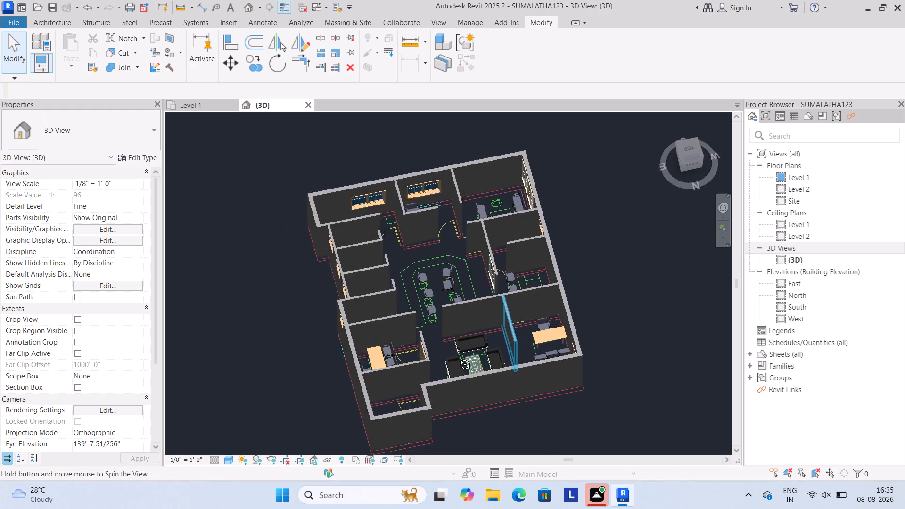
{"action": "middle_click_drag", "start_coordinate": [458, 357], "coordinate": [495, 243], "text": "shift"}
{"action": "middle_click_drag", "start_coordinate": [478, 355], "coordinate": [555, 240], "text": "shift"}
{"action": "scroll", "coordinate": [478, 355], "scroll_direction": "up", "scroll_amount": 1, "text": "shift"}
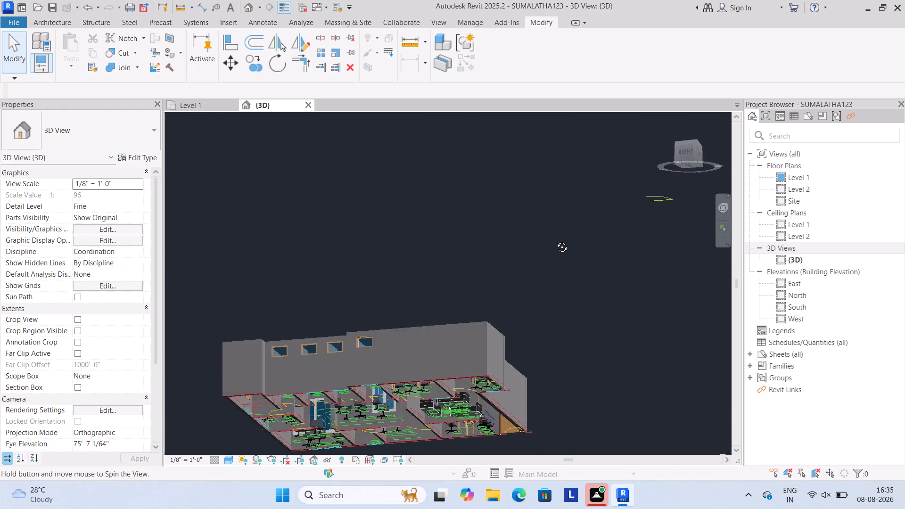
{"action": "middle_click_drag", "start_coordinate": [555, 240], "coordinate": [557, 238], "text": "shift"}
{"action": "scroll", "coordinate": [509, 354], "scroll_direction": "up", "scroll_amount": 9}
{"action": "scroll", "coordinate": [474, 379], "scroll_direction": "up", "scroll_amount": 2}
{"action": "scroll", "coordinate": [455, 362], "scroll_direction": "down", "scroll_amount": 8}
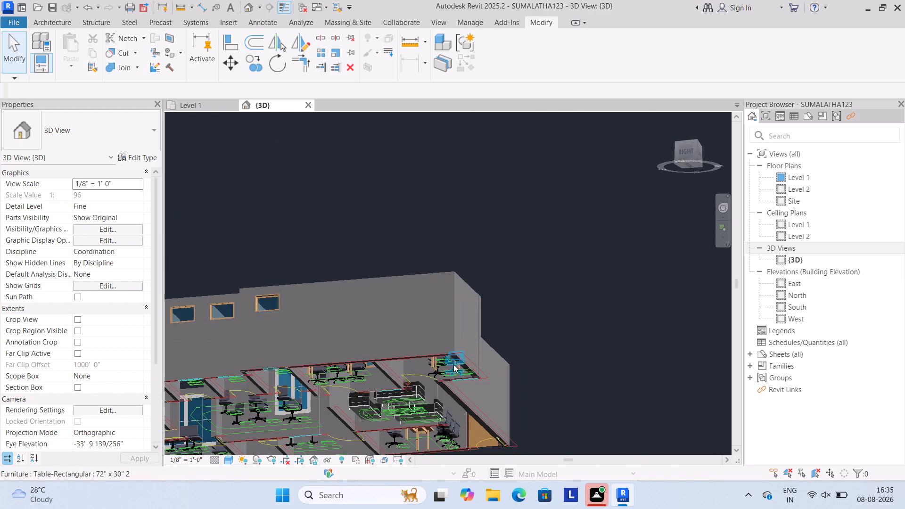
Start an architectural floor sketch with the Generic - 6" type and open the Level 1 floor plan for it.
{"action": "scroll", "coordinate": [484, 365], "scroll_direction": "down", "scroll_amount": 4}
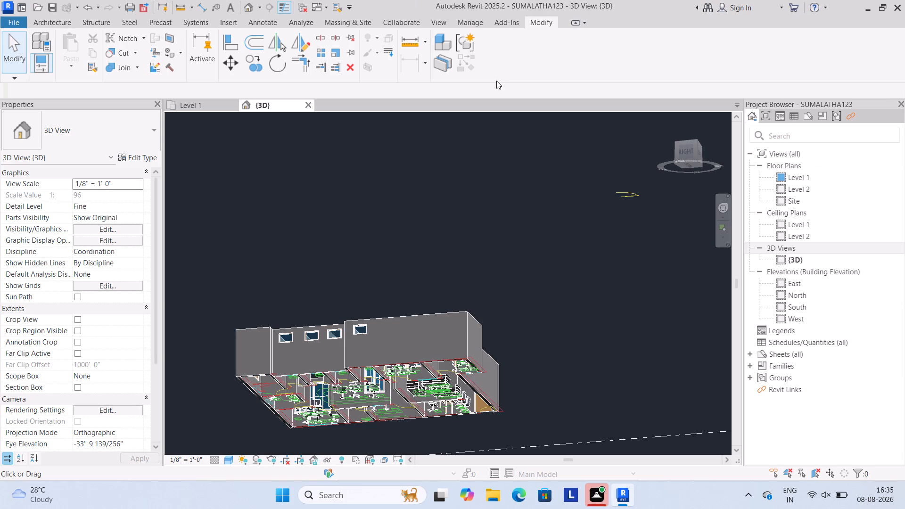
{"action": "left_click", "coordinate": [46, 21]}
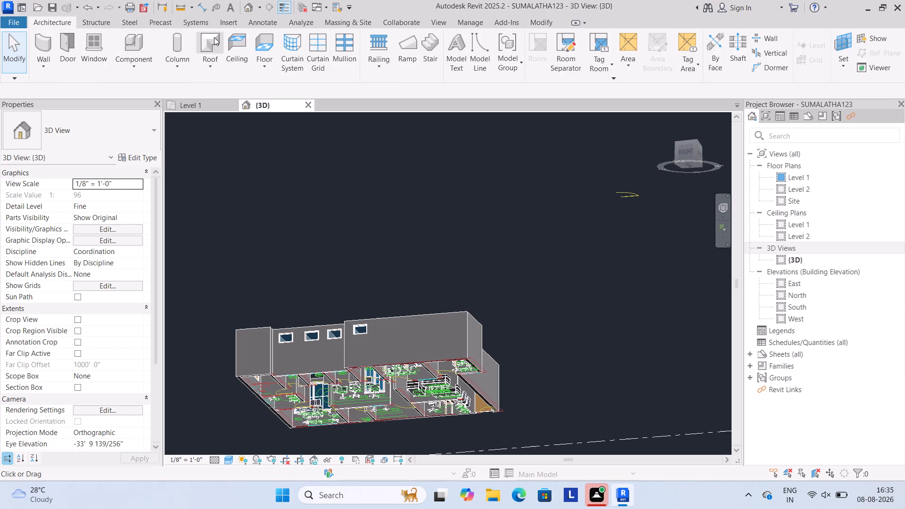
{"action": "left_click", "coordinate": [260, 62]}
{"action": "left_click", "coordinate": [286, 91]}
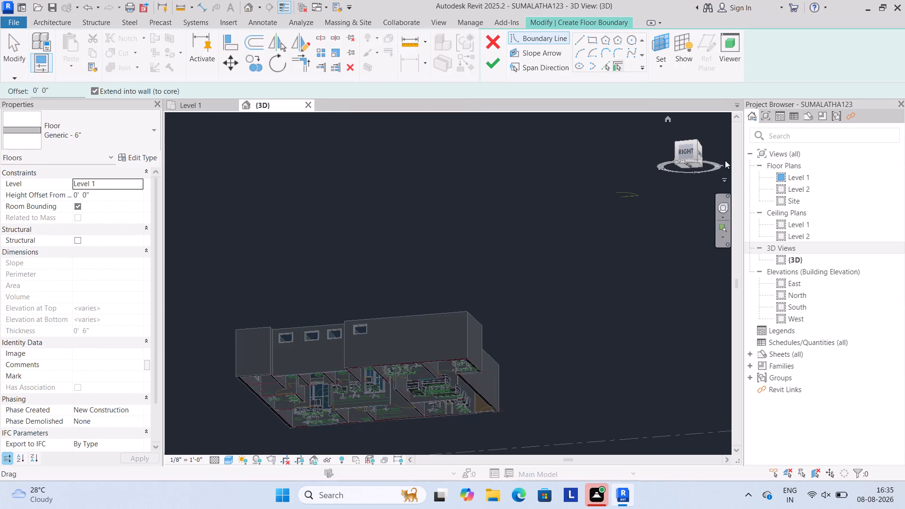
{"action": "double_click", "coordinate": [807, 178]}
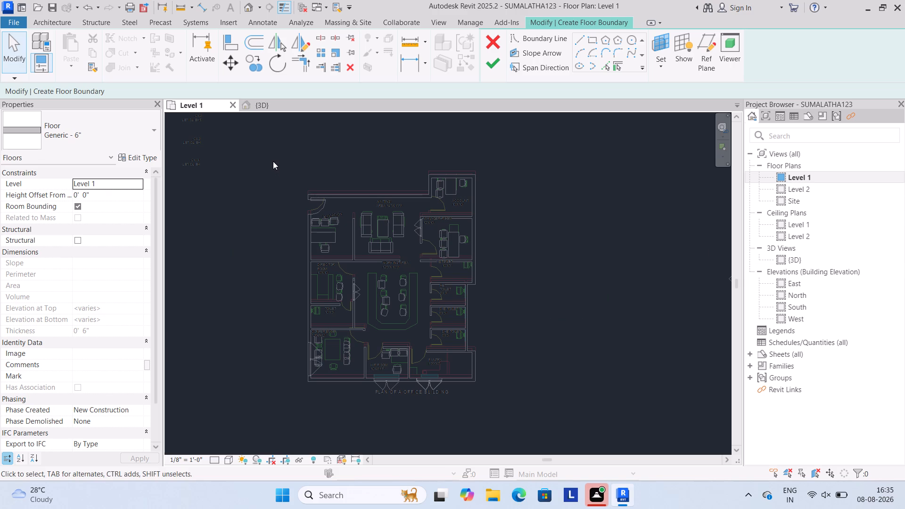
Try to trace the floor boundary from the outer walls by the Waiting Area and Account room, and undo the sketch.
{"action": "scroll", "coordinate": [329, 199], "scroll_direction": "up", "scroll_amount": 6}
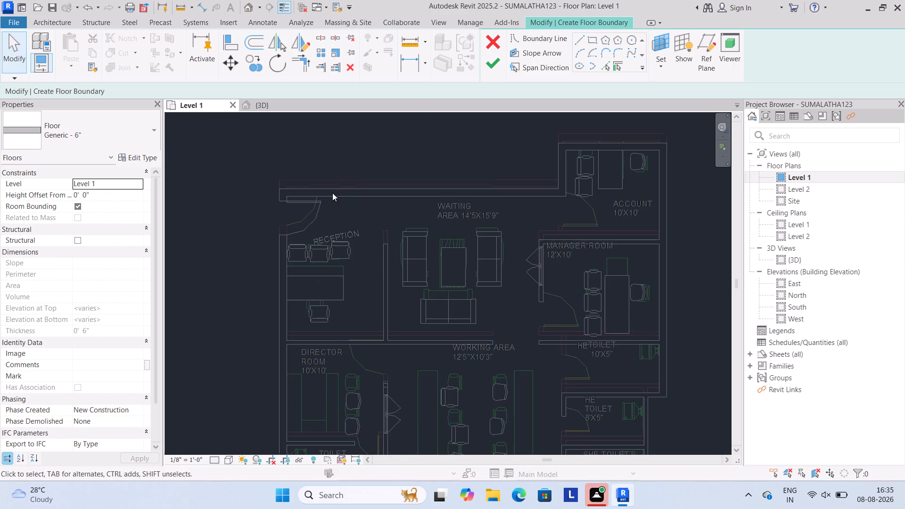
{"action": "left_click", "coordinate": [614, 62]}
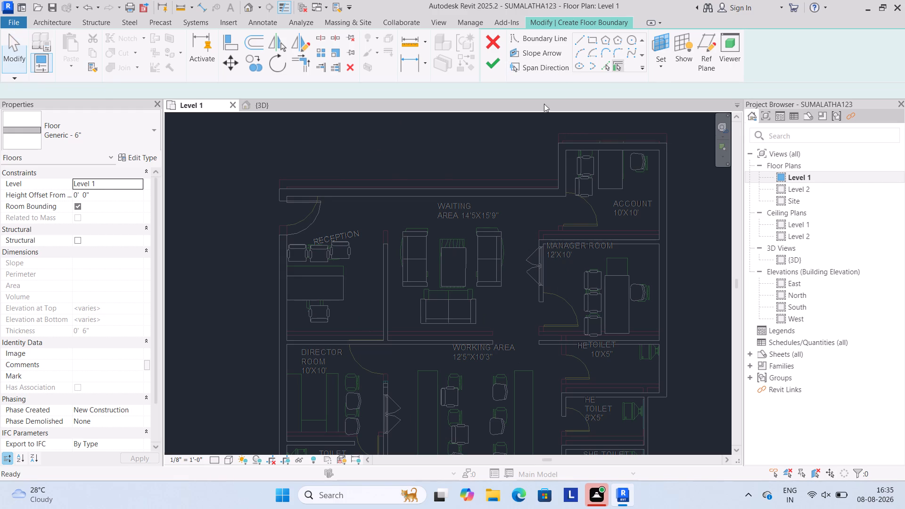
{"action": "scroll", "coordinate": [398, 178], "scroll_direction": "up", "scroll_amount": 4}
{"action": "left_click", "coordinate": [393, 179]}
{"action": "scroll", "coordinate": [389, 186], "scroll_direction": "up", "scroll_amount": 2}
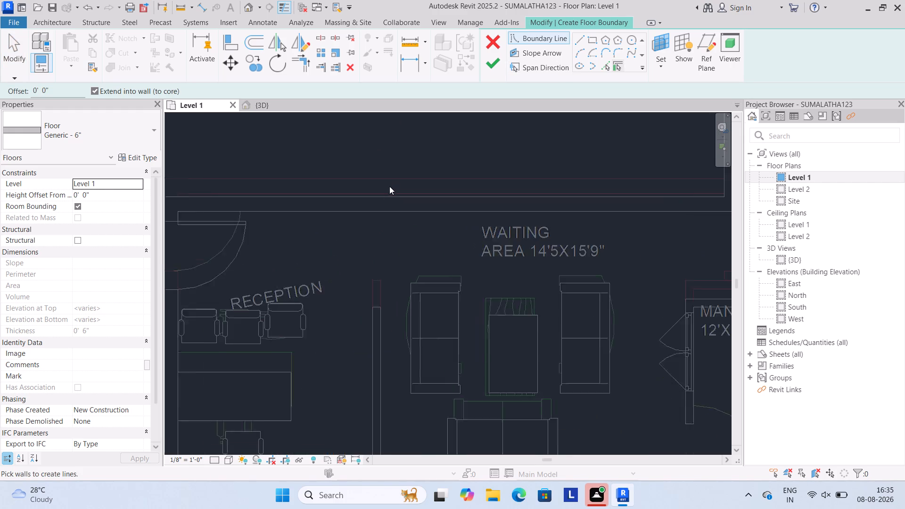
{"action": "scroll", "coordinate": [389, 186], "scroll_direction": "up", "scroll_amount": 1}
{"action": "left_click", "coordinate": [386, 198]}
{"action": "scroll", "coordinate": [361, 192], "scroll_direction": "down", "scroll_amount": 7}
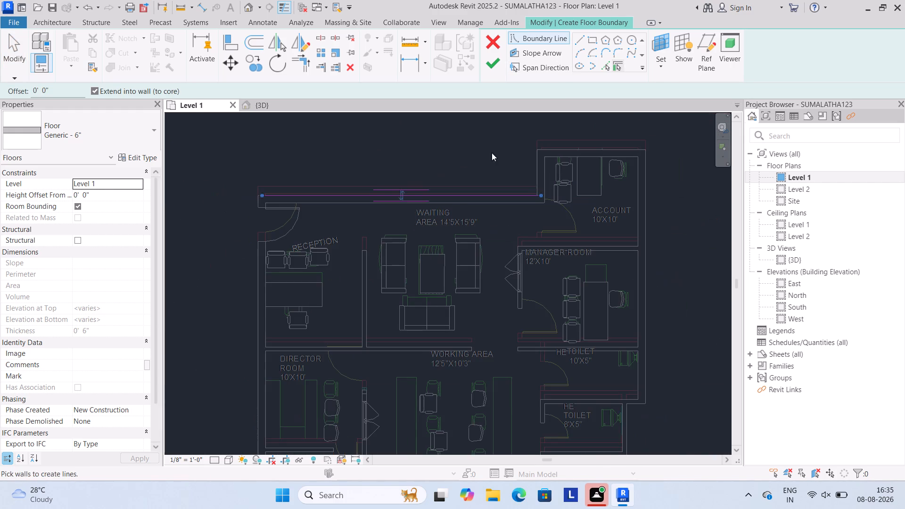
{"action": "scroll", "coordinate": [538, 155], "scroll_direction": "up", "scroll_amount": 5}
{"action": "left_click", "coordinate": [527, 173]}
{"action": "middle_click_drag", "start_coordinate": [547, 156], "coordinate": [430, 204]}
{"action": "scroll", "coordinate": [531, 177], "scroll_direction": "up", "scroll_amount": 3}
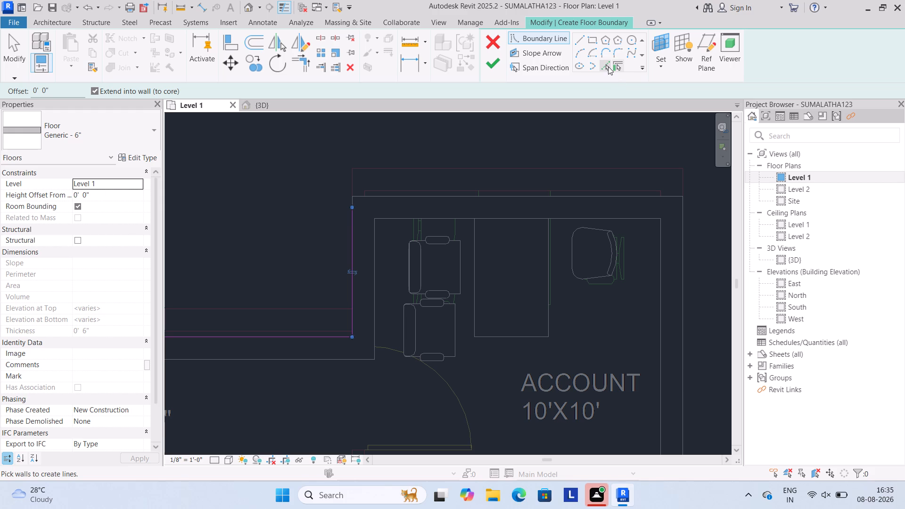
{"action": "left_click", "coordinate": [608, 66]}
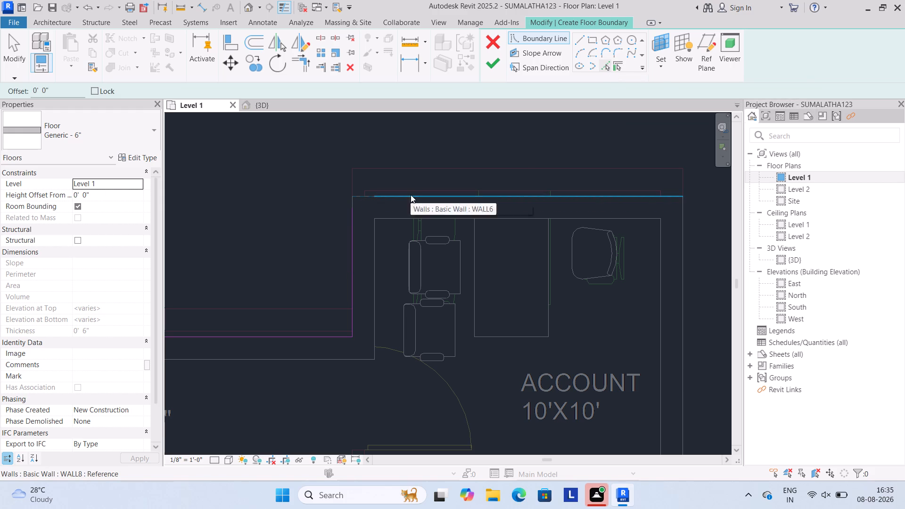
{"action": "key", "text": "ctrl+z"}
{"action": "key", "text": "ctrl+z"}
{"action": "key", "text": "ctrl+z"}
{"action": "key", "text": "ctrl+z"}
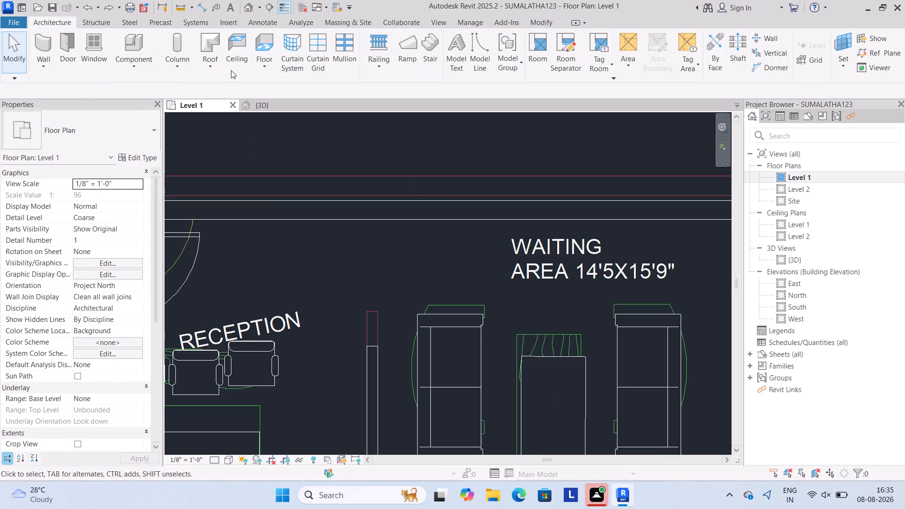
Start a new Generic - 6" architectural floor and use Pick Lines to add the outer wall edge above Reception and the Waiting Area.
{"action": "left_click", "coordinate": [218, 57]}
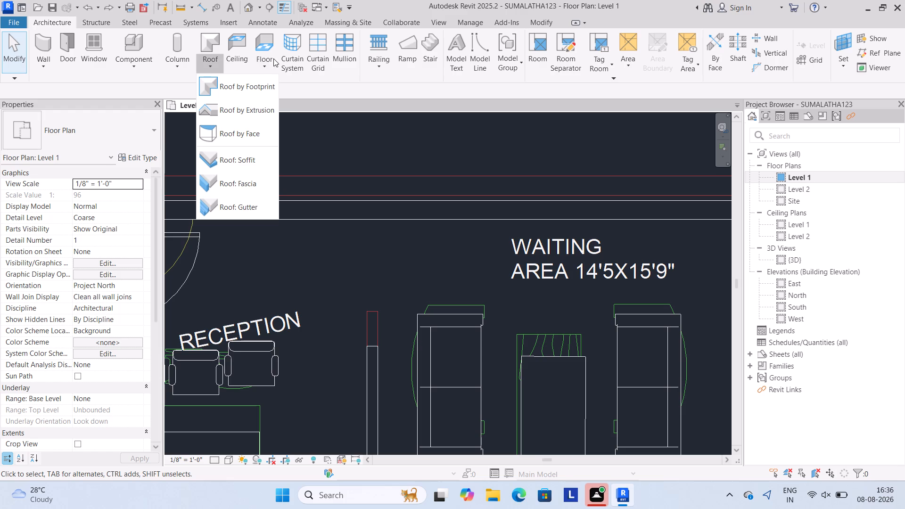
{"action": "left_click", "coordinate": [265, 60]}
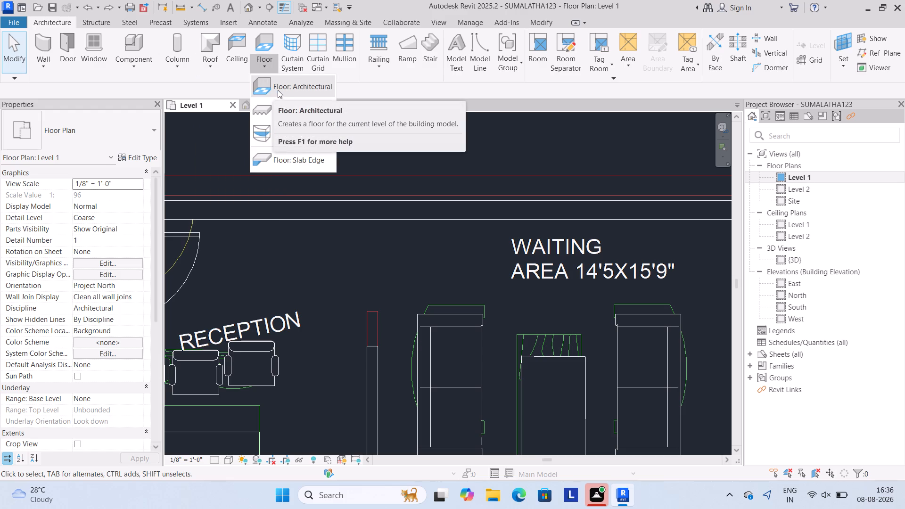
{"action": "left_click", "coordinate": [284, 89]}
{"action": "scroll", "coordinate": [311, 186], "scroll_direction": "down", "scroll_amount": 2}
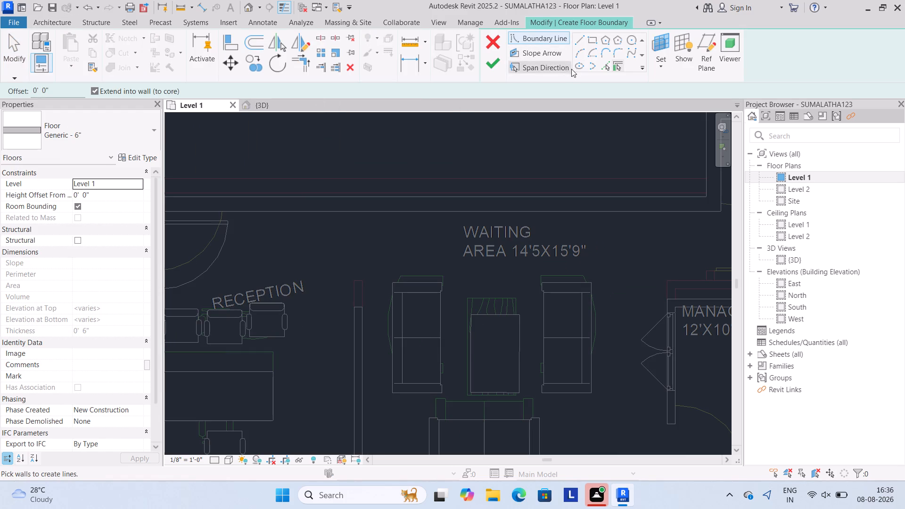
{"action": "left_click", "coordinate": [604, 66]}
{"action": "scroll", "coordinate": [559, 133], "scroll_direction": "down", "scroll_amount": 4}
{"action": "scroll", "coordinate": [414, 179], "scroll_direction": "up", "scroll_amount": 2}
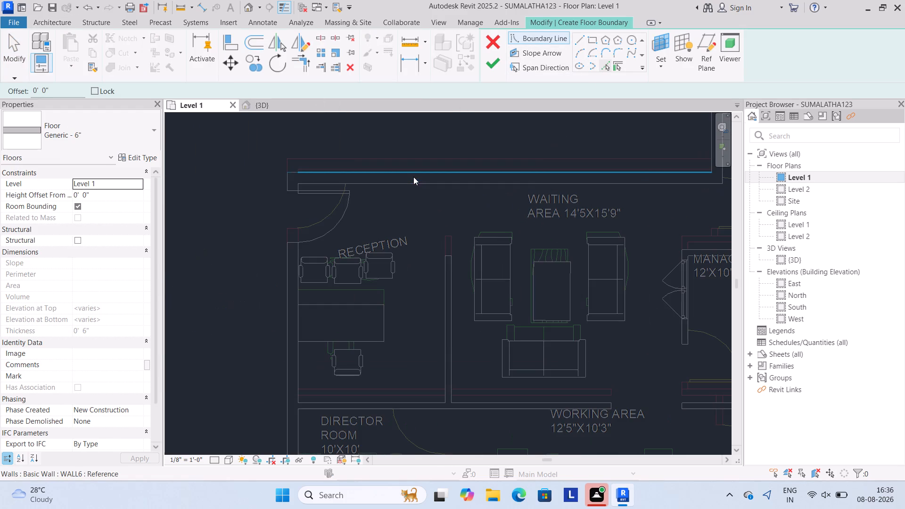
{"action": "left_click", "coordinate": [413, 176]}
Add the Account room's three outer wall edges to the floor boundary, including the long east wall down past the Manager Room.
{"action": "scroll", "coordinate": [338, 179], "scroll_direction": "down", "scroll_amount": 1}
{"action": "scroll", "coordinate": [263, 191], "scroll_direction": "down", "scroll_amount": 4}
{"action": "scroll", "coordinate": [440, 161], "scroll_direction": "up", "scroll_amount": 8}
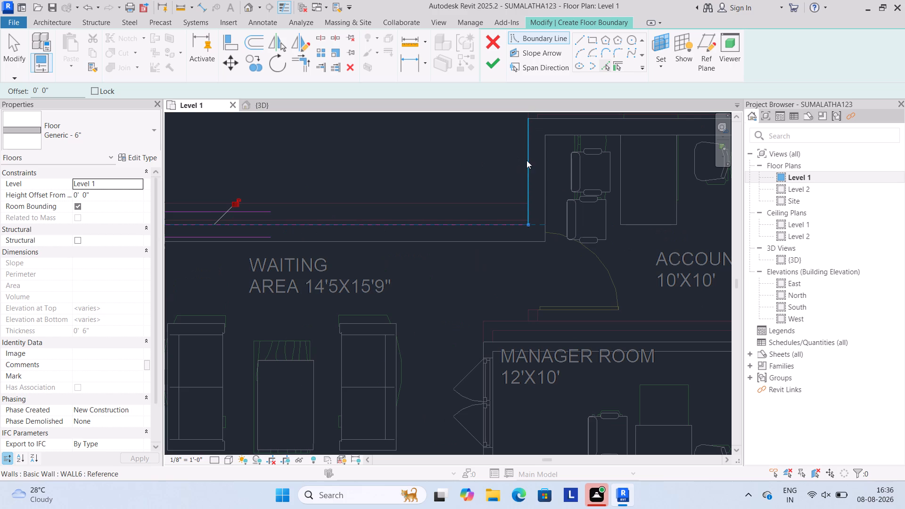
{"action": "middle_click_drag", "start_coordinate": [535, 167], "coordinate": [494, 208]}
{"action": "left_click", "coordinate": [486, 203]}
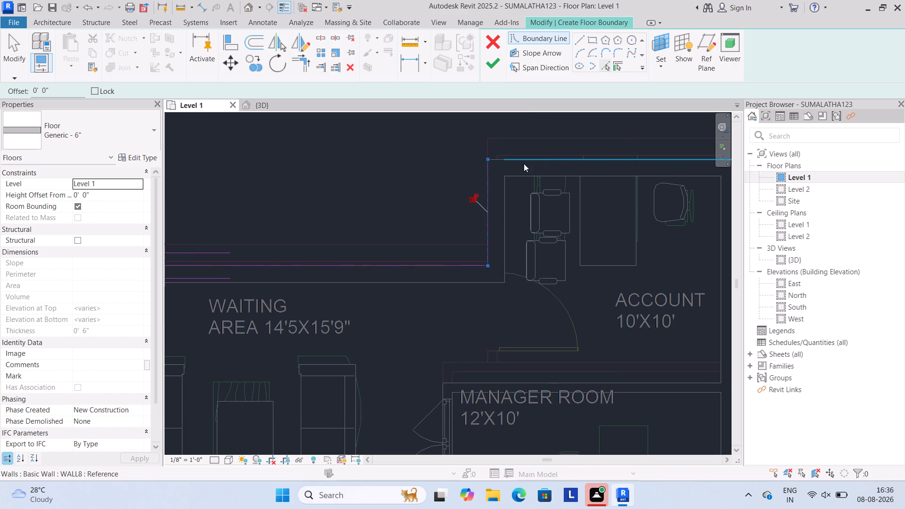
{"action": "left_click", "coordinate": [527, 160]}
{"action": "scroll", "coordinate": [483, 172], "scroll_direction": "down", "scroll_amount": 3}
{"action": "middle_click_drag", "start_coordinate": [539, 173], "coordinate": [434, 189]}
{"action": "scroll", "coordinate": [503, 184], "scroll_direction": "up", "scroll_amount": 3}
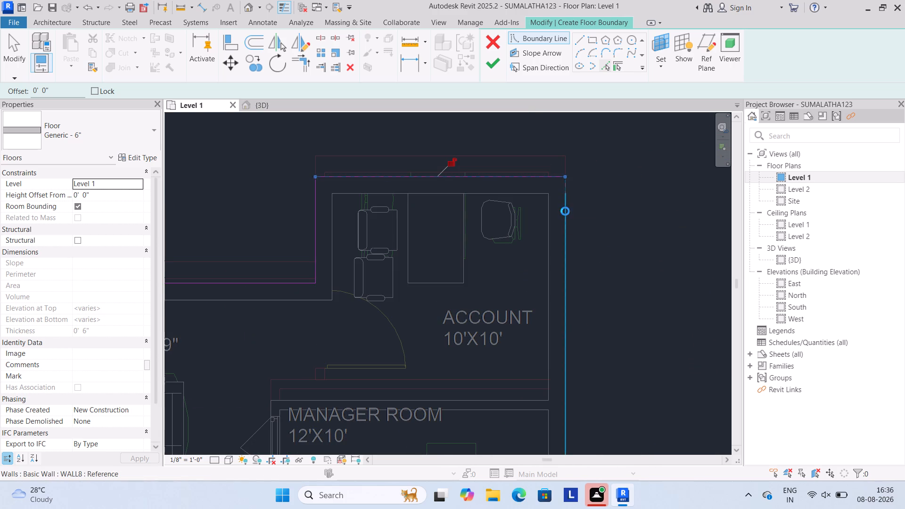
{"action": "left_click", "coordinate": [565, 211]}
Add the wall edge beneath the 10'X5' HE Toilet and the outer east edge of the three 8'X5' toilets to the floor boundary.
{"action": "scroll", "coordinate": [559, 173], "scroll_direction": "down", "scroll_amount": 4}
{"action": "middle_click_drag", "start_coordinate": [575, 249], "coordinate": [535, 172]}
{"action": "scroll", "coordinate": [524, 181], "scroll_direction": "down", "scroll_amount": 4}
{"action": "scroll", "coordinate": [533, 296], "scroll_direction": "up", "scroll_amount": 1}
{"action": "middle_click_drag", "start_coordinate": [533, 298], "coordinate": [551, 243]}
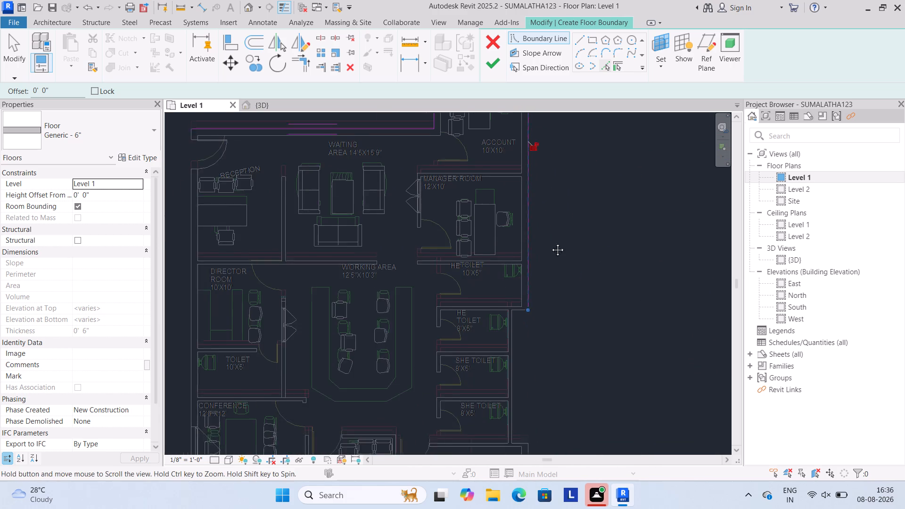
{"action": "middle_click_drag", "start_coordinate": [551, 243], "coordinate": [552, 216]}
{"action": "scroll", "coordinate": [542, 242], "scroll_direction": "up", "scroll_amount": 8}
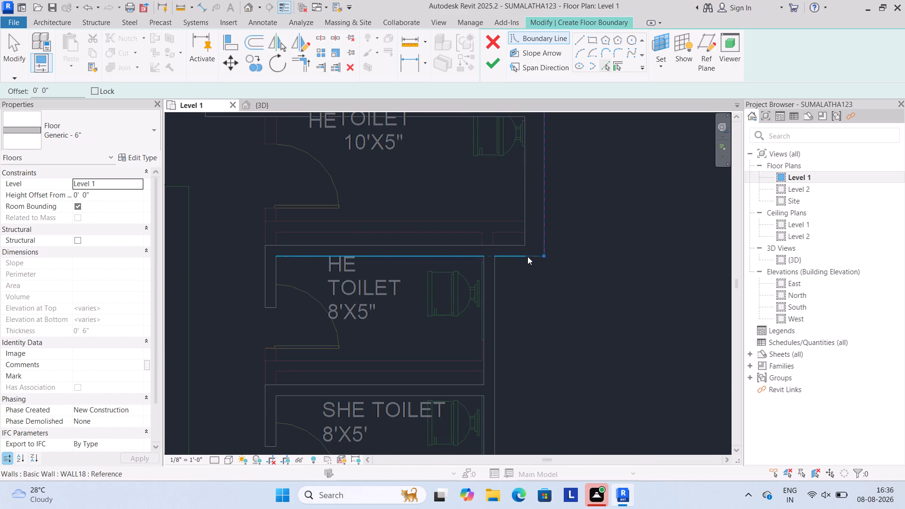
{"action": "left_click", "coordinate": [531, 255]}
{"action": "scroll", "coordinate": [511, 261], "scroll_direction": "up", "scroll_amount": 4}
{"action": "scroll", "coordinate": [497, 255], "scroll_direction": "down", "scroll_amount": 5}
{"action": "scroll", "coordinate": [501, 296], "scroll_direction": "up", "scroll_amount": 2}
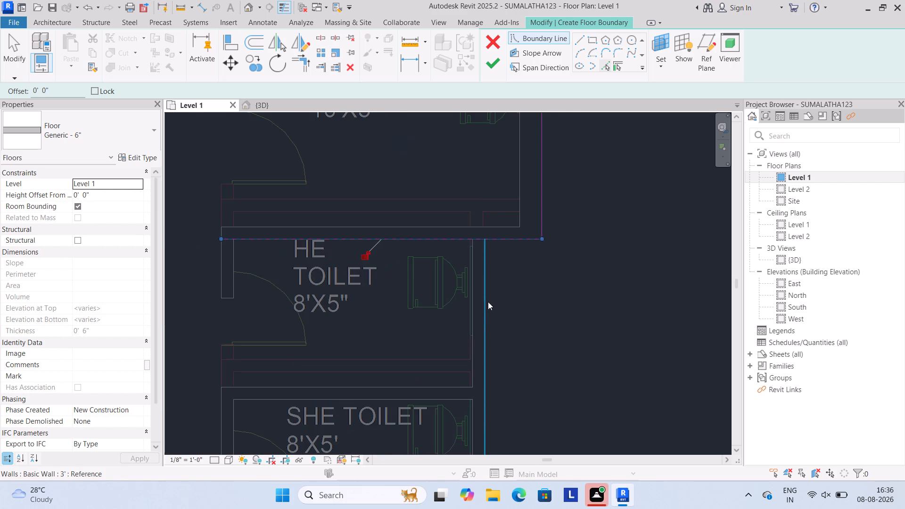
{"action": "scroll", "coordinate": [488, 298], "scroll_direction": "up", "scroll_amount": 1}
{"action": "left_click", "coordinate": [488, 298]}
Add the Pantry's outer east wall edge to the floor boundary.
{"action": "scroll", "coordinate": [511, 233], "scroll_direction": "down", "scroll_amount": 3}
{"action": "middle_click_drag", "start_coordinate": [564, 299], "coordinate": [497, 218]}
{"action": "scroll", "coordinate": [456, 254], "scroll_direction": "down", "scroll_amount": 2}
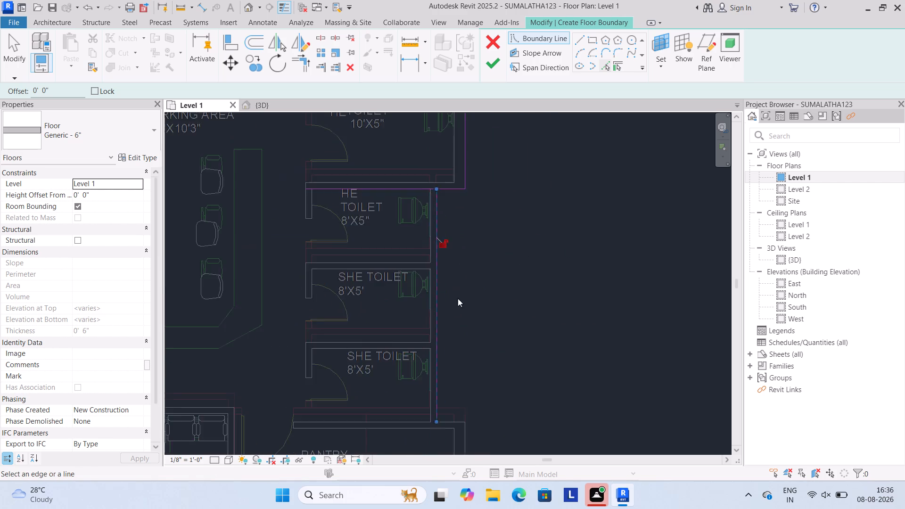
{"action": "scroll", "coordinate": [458, 298], "scroll_direction": "down", "scroll_amount": 4}
{"action": "middle_click_drag", "start_coordinate": [499, 340], "coordinate": [508, 241]}
{"action": "scroll", "coordinate": [476, 285], "scroll_direction": "up", "scroll_amount": 4}
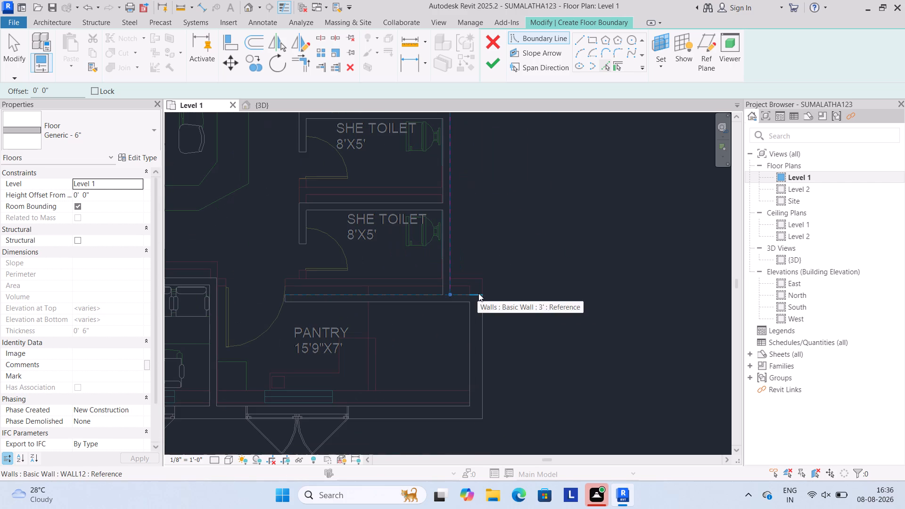
{"action": "scroll", "coordinate": [494, 300], "scroll_direction": "up", "scroll_amount": 3}
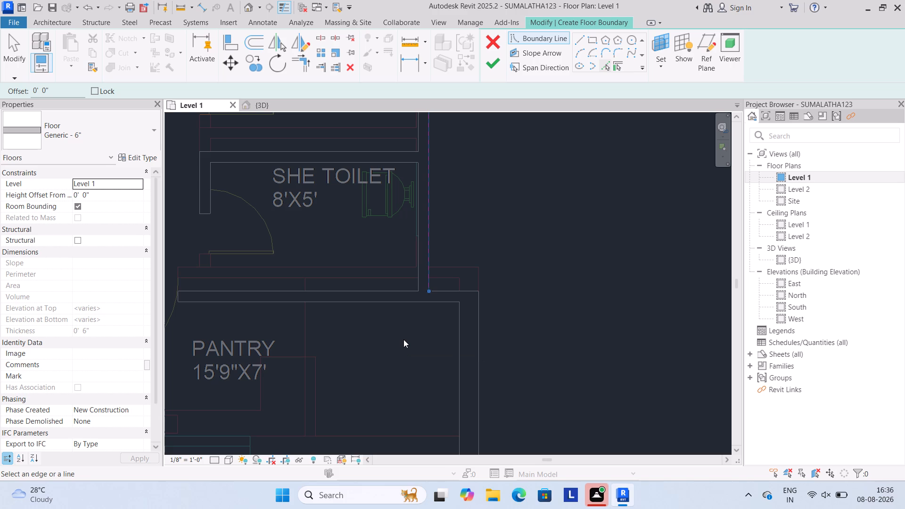
{"action": "scroll", "coordinate": [494, 310], "scroll_direction": "down", "scroll_amount": 6}
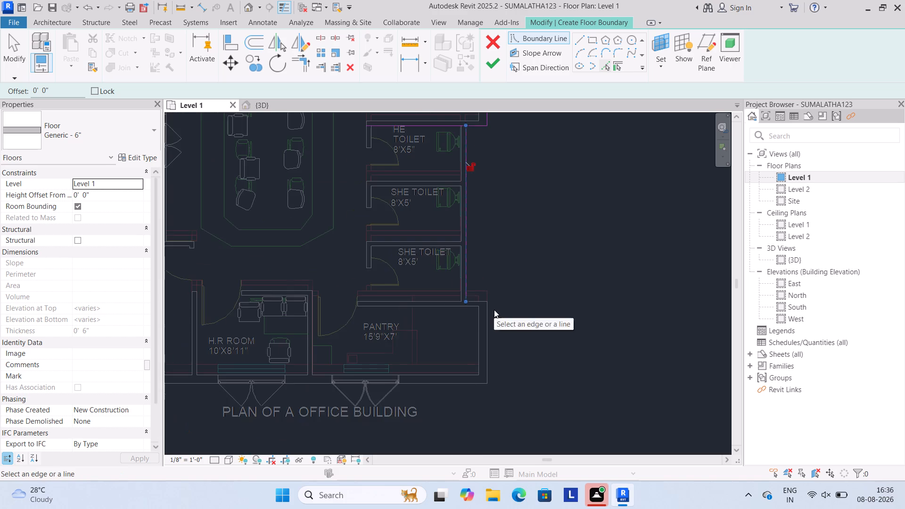
{"action": "scroll", "coordinate": [494, 310], "scroll_direction": "down", "scroll_amount": 4}
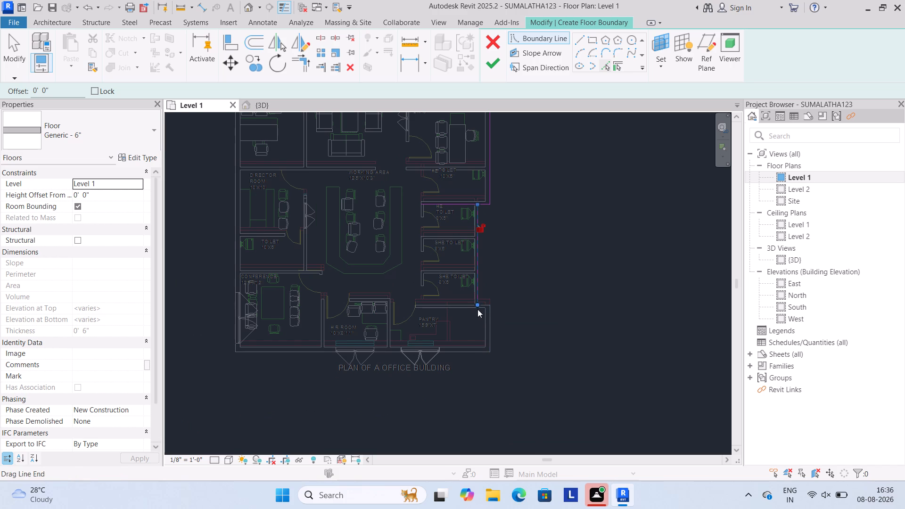
{"action": "scroll", "coordinate": [470, 307], "scroll_direction": "up", "scroll_amount": 3}
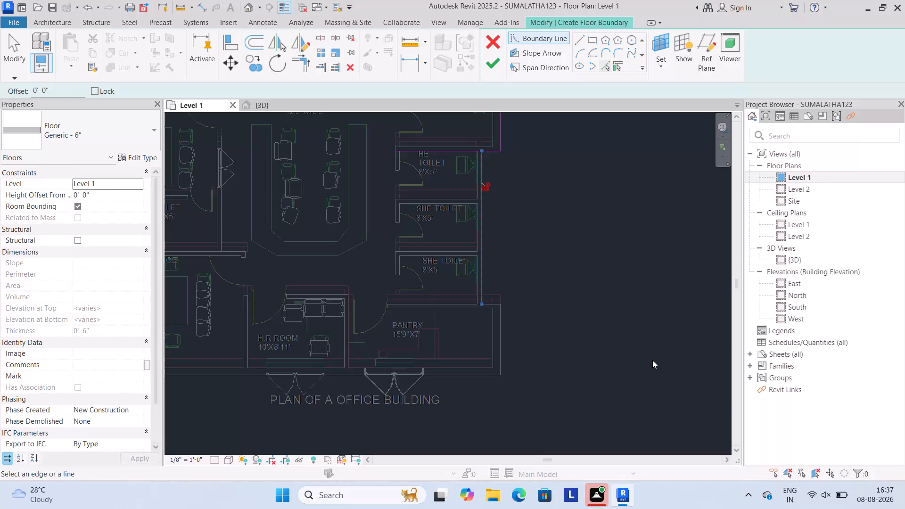
{"action": "scroll", "coordinate": [651, 354], "scroll_direction": "down", "scroll_amount": 3}
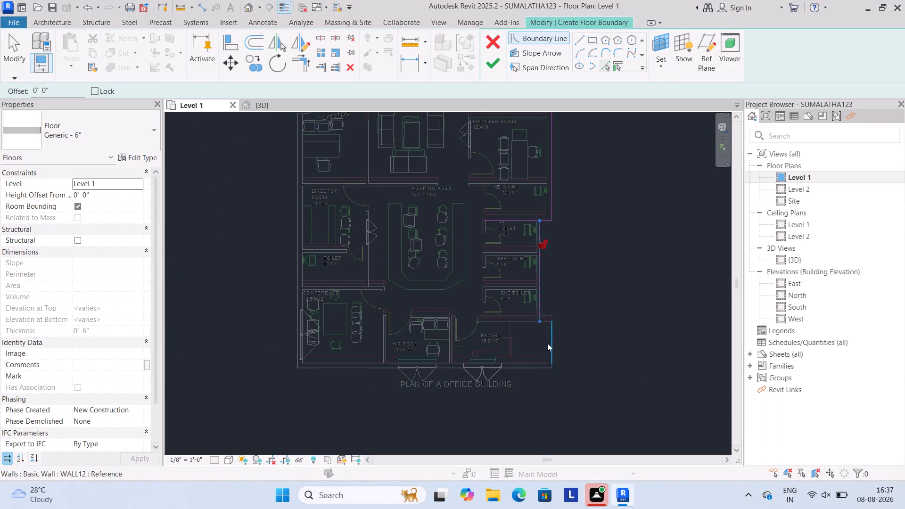
{"action": "scroll", "coordinate": [541, 334], "scroll_direction": "up", "scroll_amount": 2}
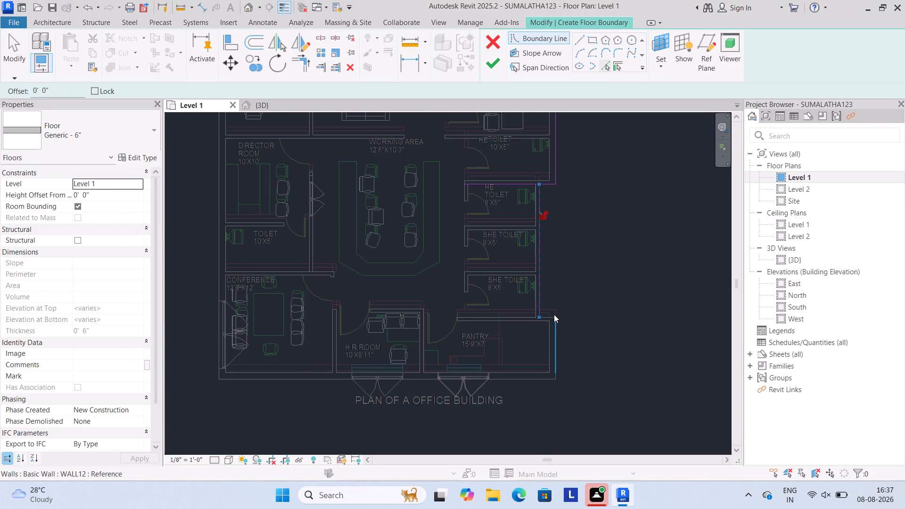
{"action": "scroll", "coordinate": [554, 314], "scroll_direction": "up", "scroll_amount": 3}
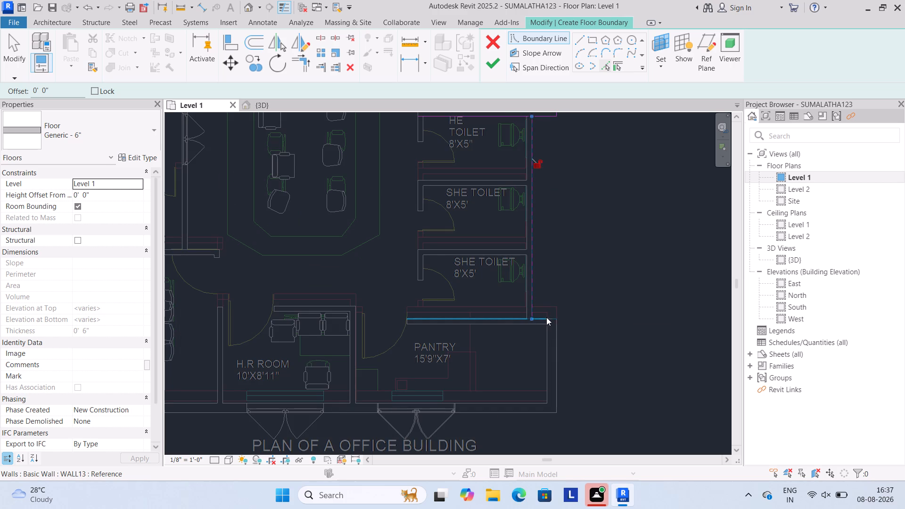
{"action": "scroll", "coordinate": [549, 320], "scroll_direction": "up", "scroll_amount": 2}
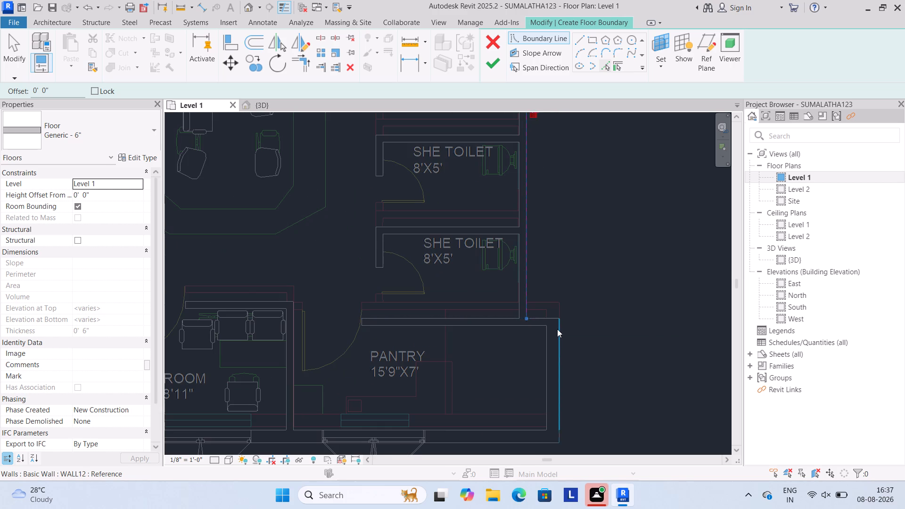
{"action": "left_click", "coordinate": [557, 331], "text": "shift"}
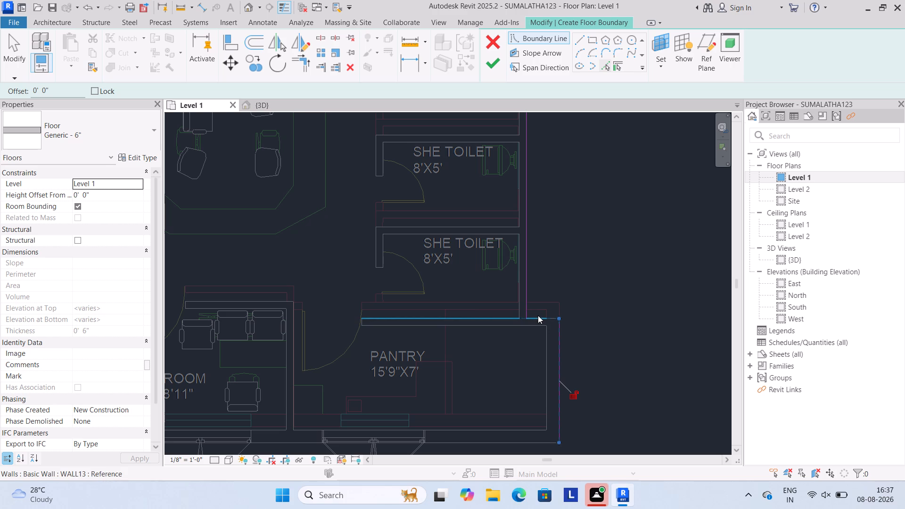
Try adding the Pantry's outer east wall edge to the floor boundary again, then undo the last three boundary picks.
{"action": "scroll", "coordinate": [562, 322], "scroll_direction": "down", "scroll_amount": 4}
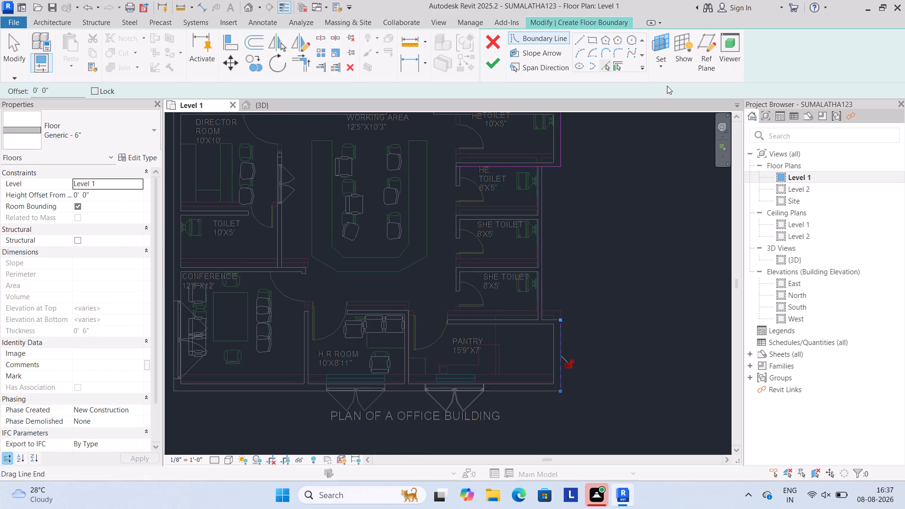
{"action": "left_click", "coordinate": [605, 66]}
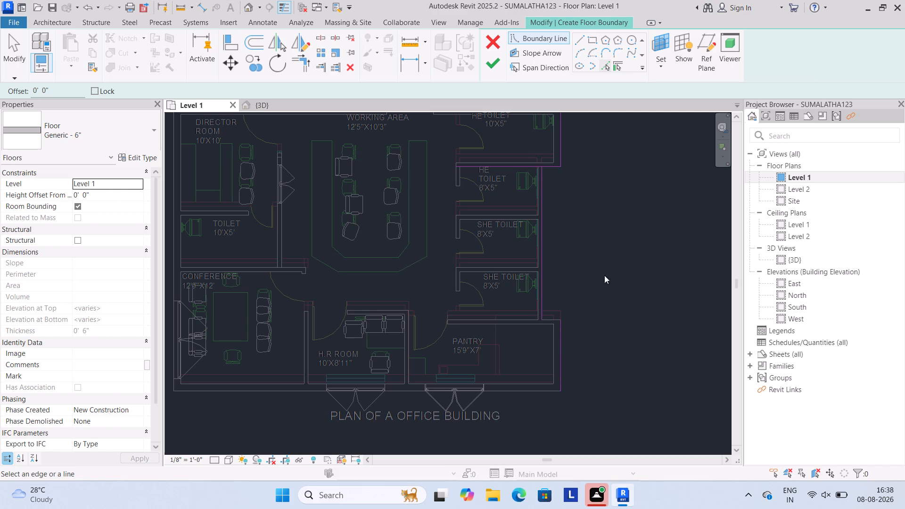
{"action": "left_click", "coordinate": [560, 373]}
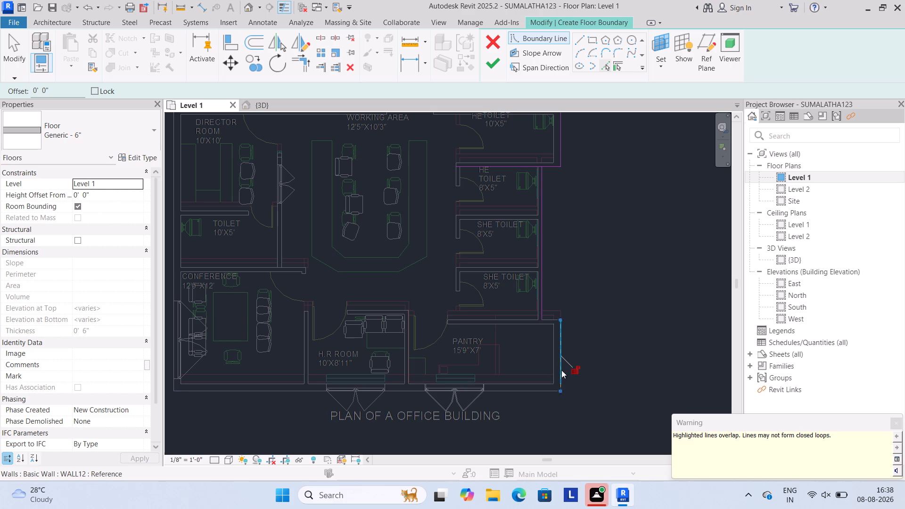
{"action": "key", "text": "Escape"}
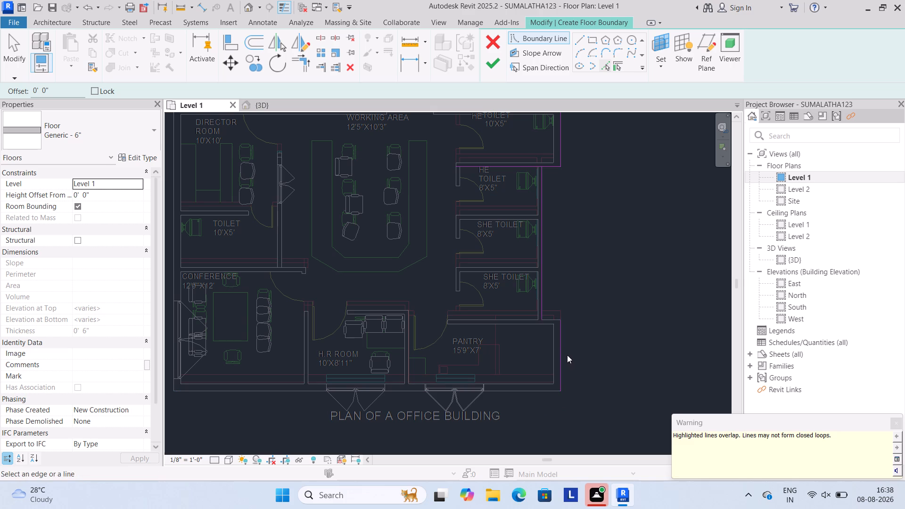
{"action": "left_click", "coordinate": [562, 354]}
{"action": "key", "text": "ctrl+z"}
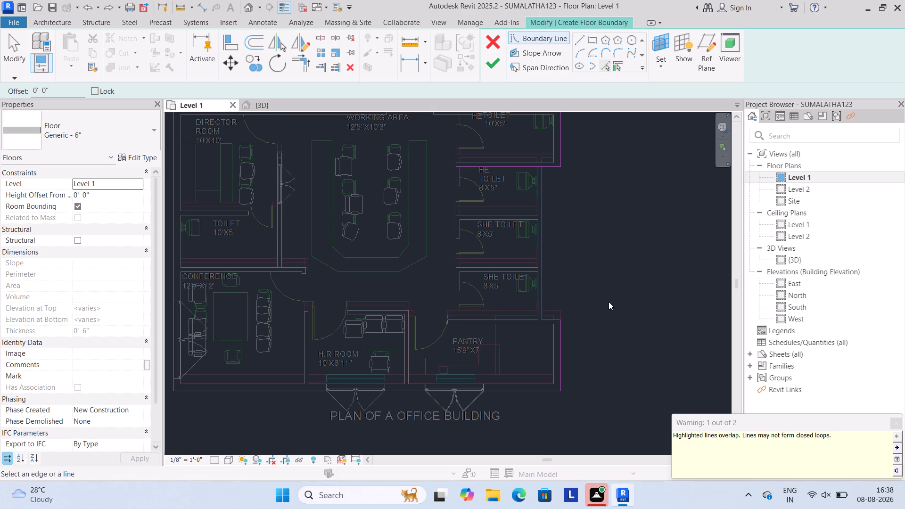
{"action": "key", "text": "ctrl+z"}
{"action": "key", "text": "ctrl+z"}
Use Pick Lines to add the Pantry's outer east edge, the south outer wall edges and the long west outer wall edge to the floor boundary.
{"action": "scroll", "coordinate": [586, 334], "scroll_direction": "down", "scroll_amount": 1}
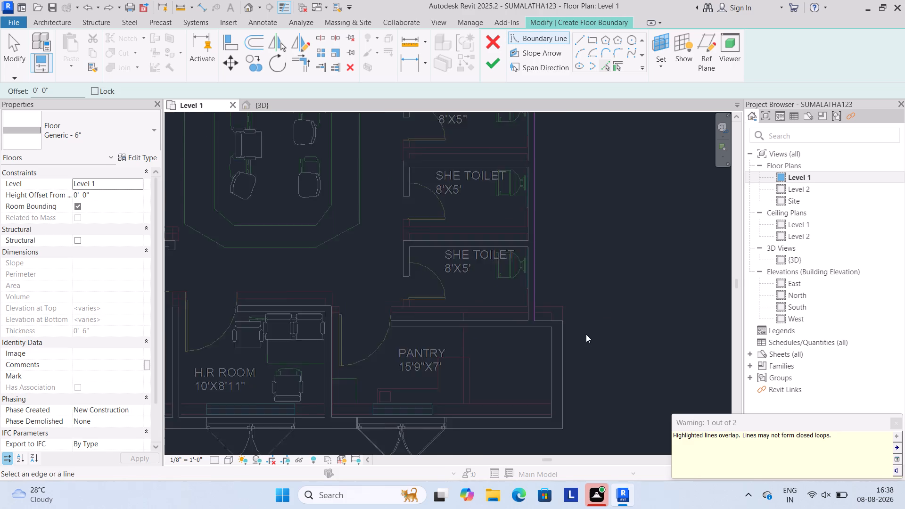
{"action": "scroll", "coordinate": [586, 334], "scroll_direction": "down", "scroll_amount": 2}
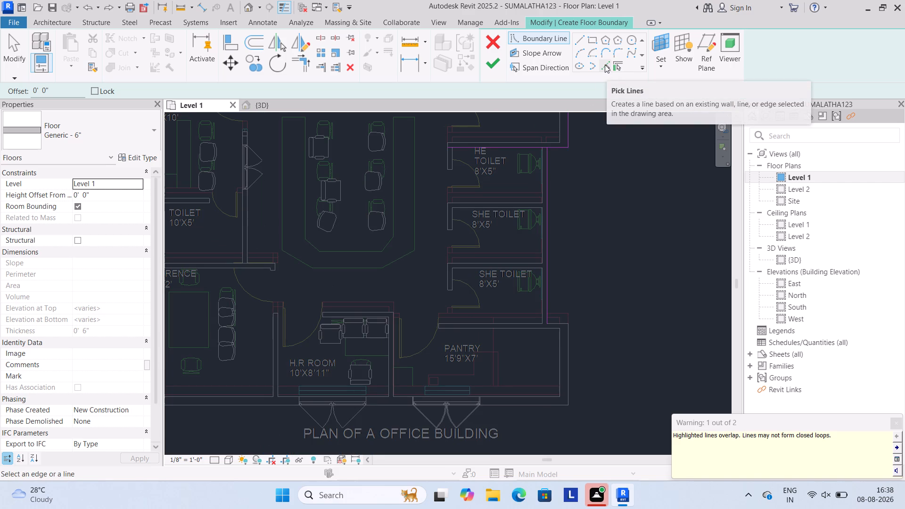
{"action": "left_click", "coordinate": [605, 65]}
{"action": "scroll", "coordinate": [556, 326], "scroll_direction": "up", "scroll_amount": 1}
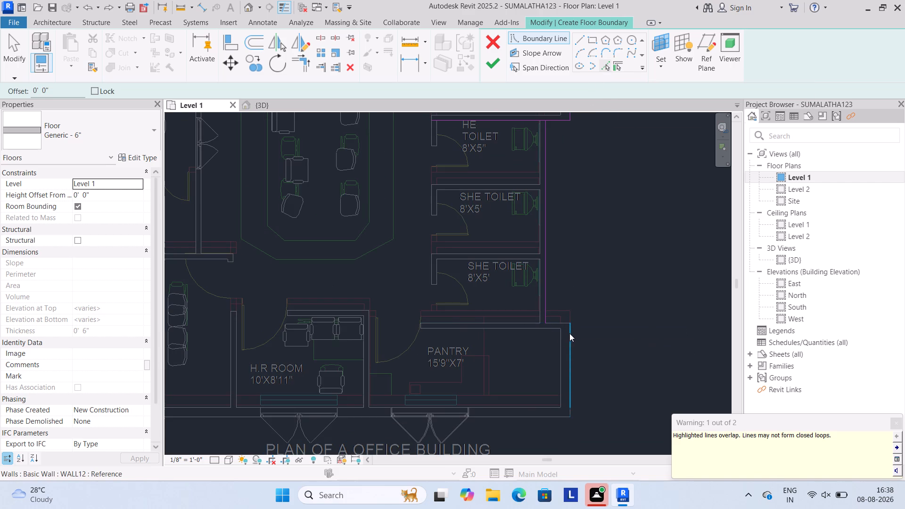
{"action": "left_click", "coordinate": [569, 333]}
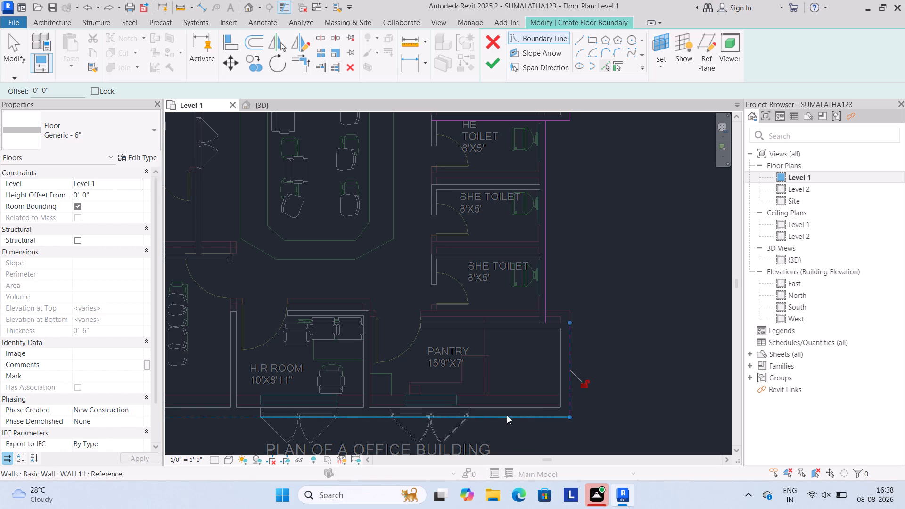
{"action": "left_click", "coordinate": [507, 415]}
{"action": "scroll", "coordinate": [358, 436], "scroll_direction": "down", "scroll_amount": 2}
{"action": "middle_click_drag", "start_coordinate": [223, 434], "coordinate": [352, 398]}
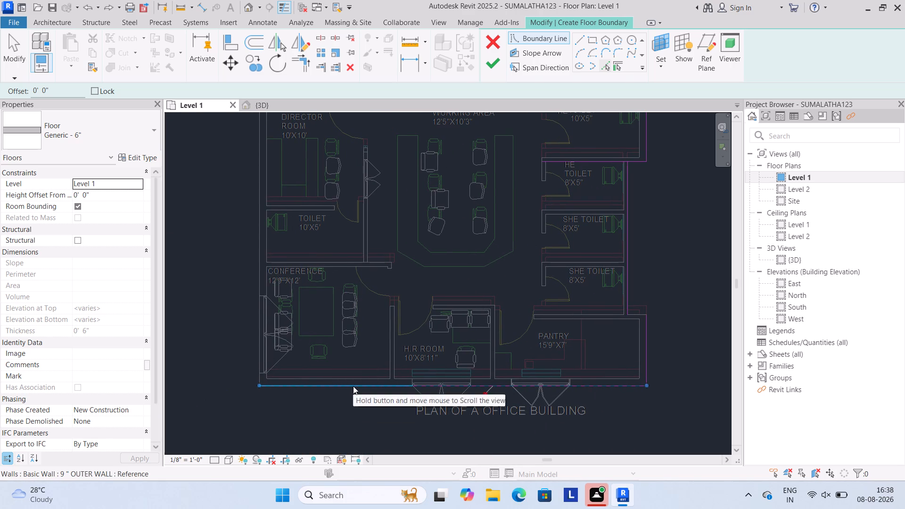
{"action": "left_click", "coordinate": [353, 386]}
{"action": "scroll", "coordinate": [392, 344], "scroll_direction": "down", "scroll_amount": 4}
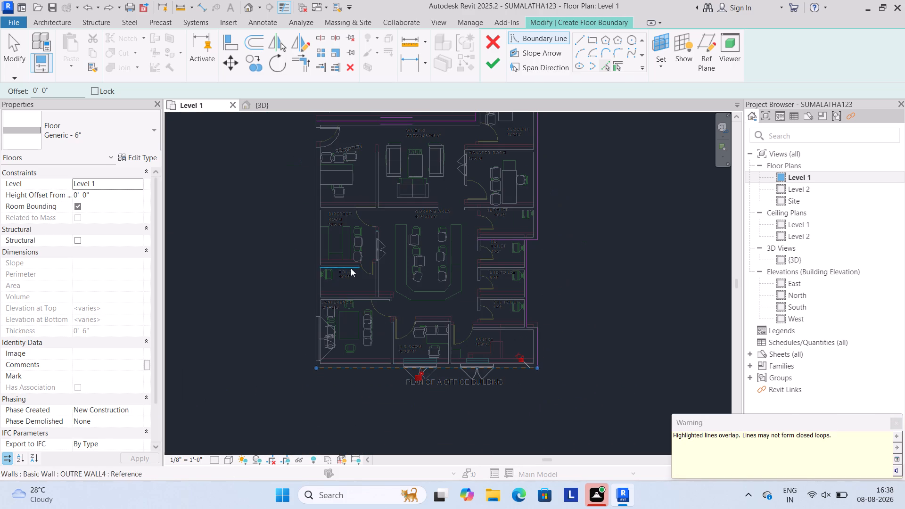
{"action": "left_click", "coordinate": [314, 256]}
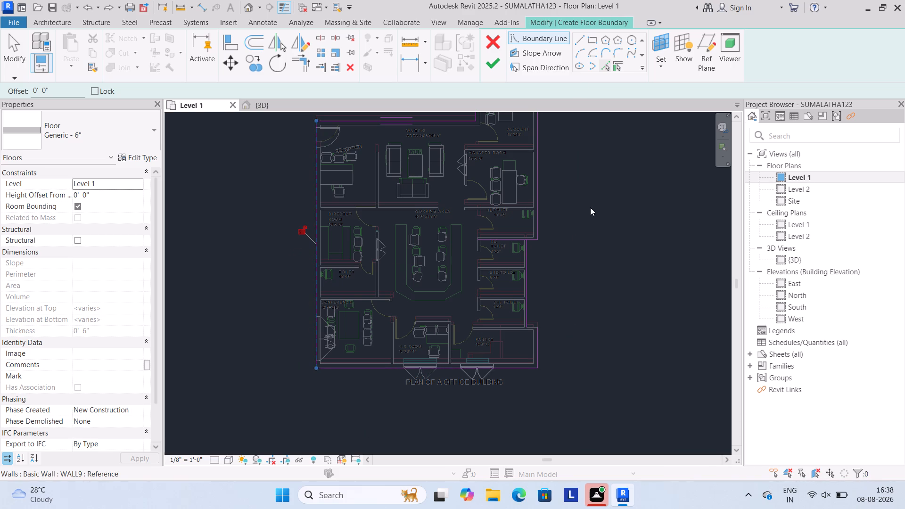
Draw a boundary line about 1' 11 1/8" long from the toilets' outer east edge to the Pantry's northeast corner.
{"action": "left_click", "coordinate": [578, 41]}
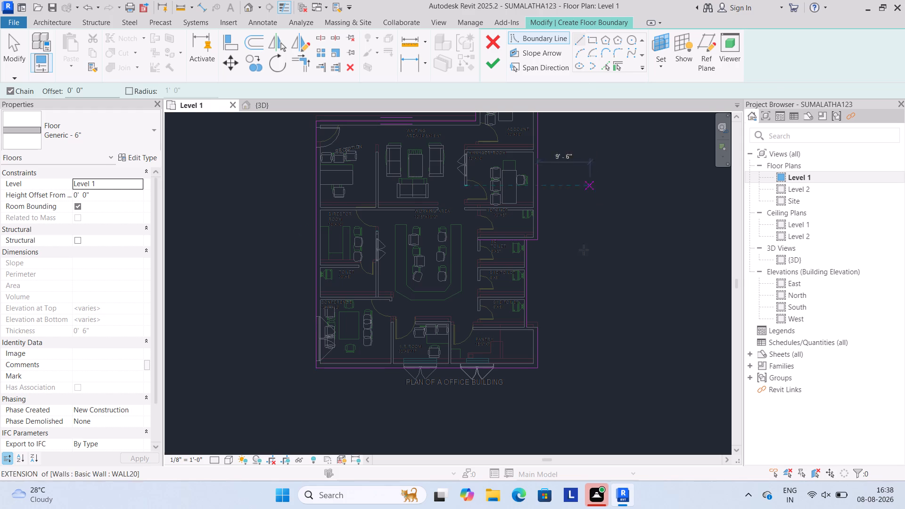
{"action": "scroll", "coordinate": [566, 300], "scroll_direction": "up", "scroll_amount": 4}
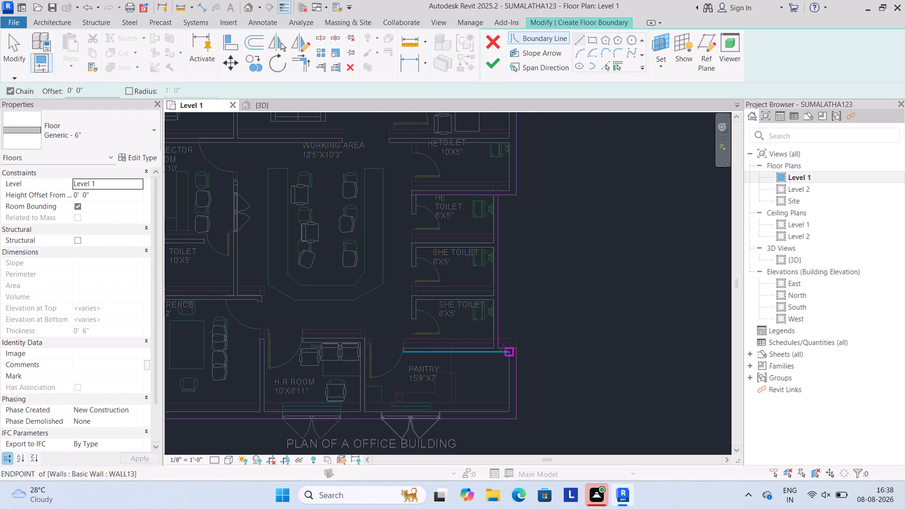
{"action": "left_click", "coordinate": [500, 348]}
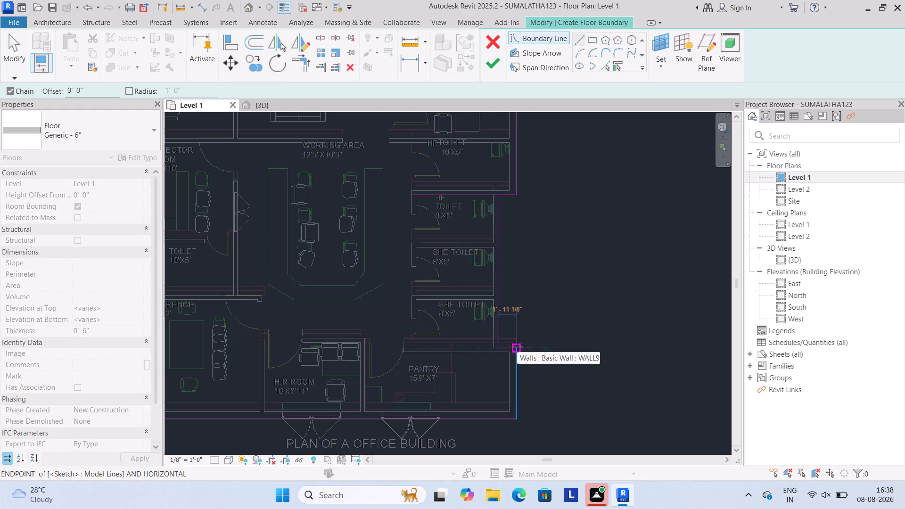
{"action": "left_click", "coordinate": [517, 347]}
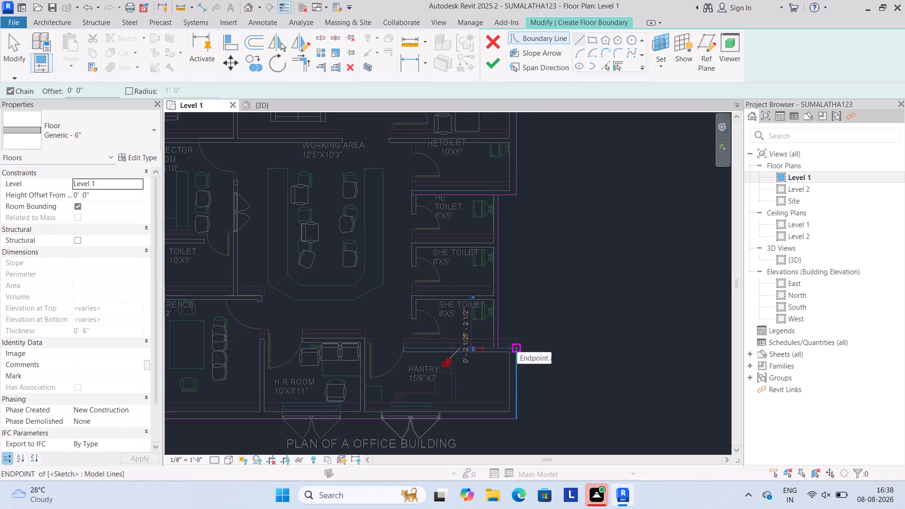
{"action": "key", "text": "Escape"}
{"action": "scroll", "coordinate": [564, 333], "scroll_direction": "down", "scroll_amount": 2}
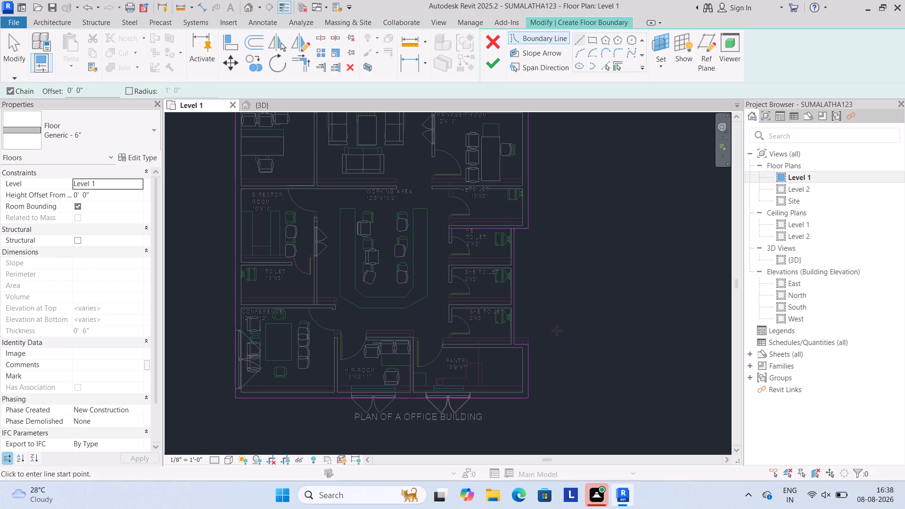
{"action": "key", "text": "Escape"}
Trim the boundary line beneath the 10'X5' HE Toilet to a corner with the 8'X5' toilets' outer east line.
{"action": "scroll", "coordinate": [556, 330], "scroll_direction": "down", "scroll_amount": 4}
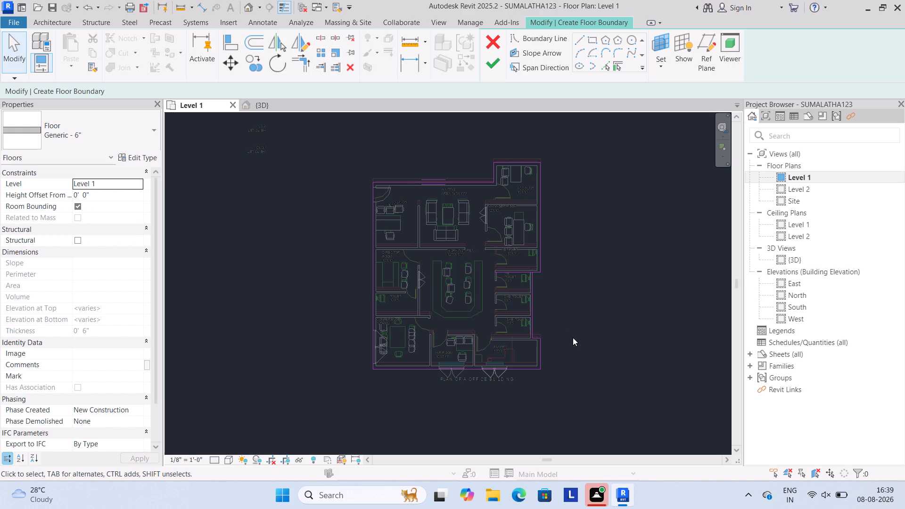
{"action": "scroll", "coordinate": [517, 279], "scroll_direction": "up", "scroll_amount": 6}
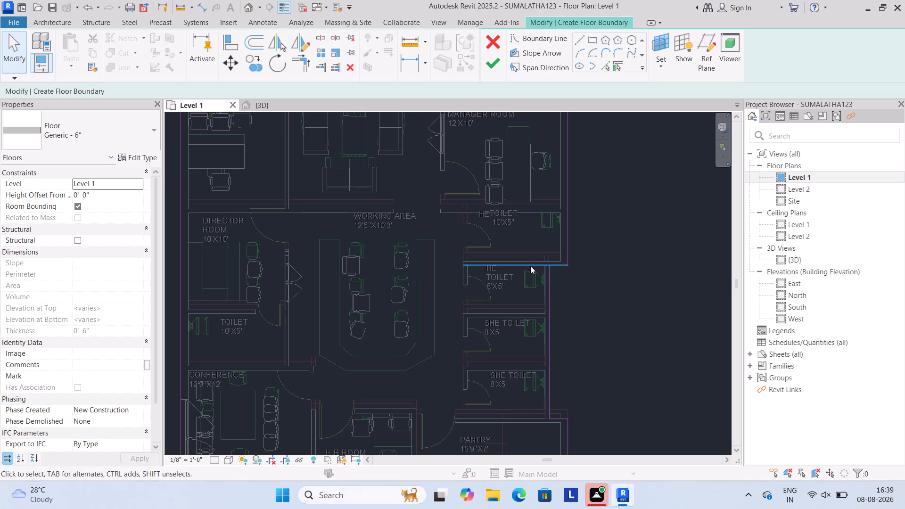
{"action": "left_click", "coordinate": [527, 263]}
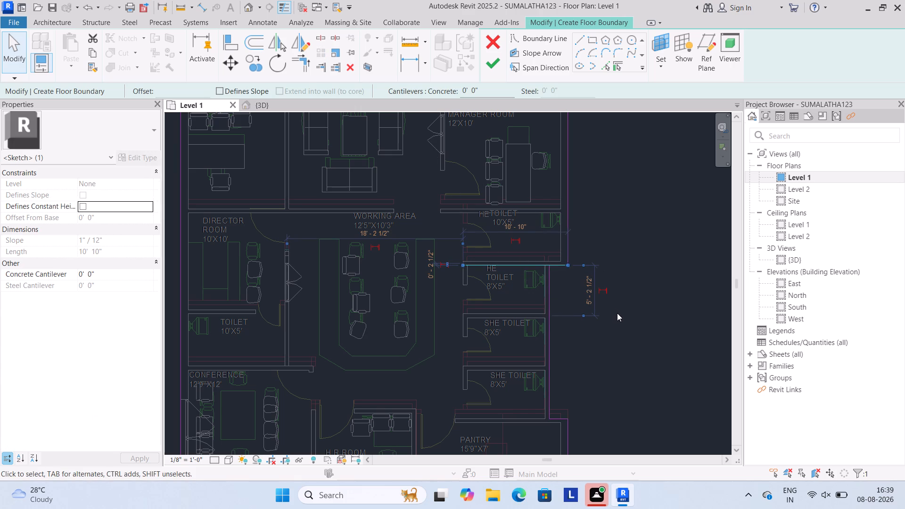
{"action": "key", "text": "Escape"}
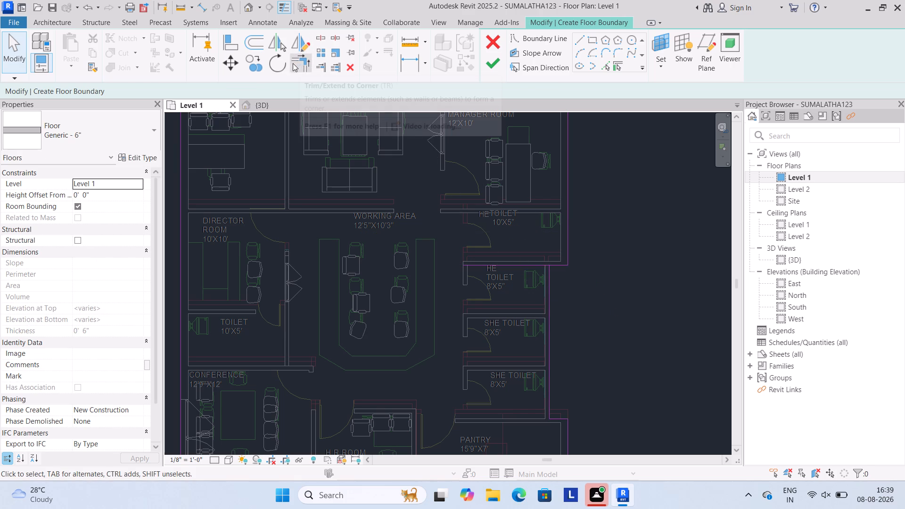
{"action": "left_click", "coordinate": [297, 59]}
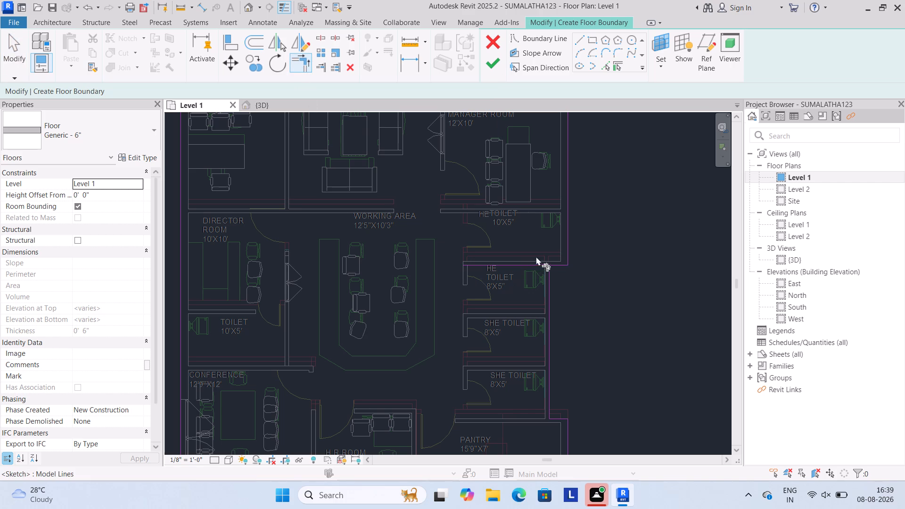
{"action": "scroll", "coordinate": [555, 266], "scroll_direction": "up", "scroll_amount": 2}
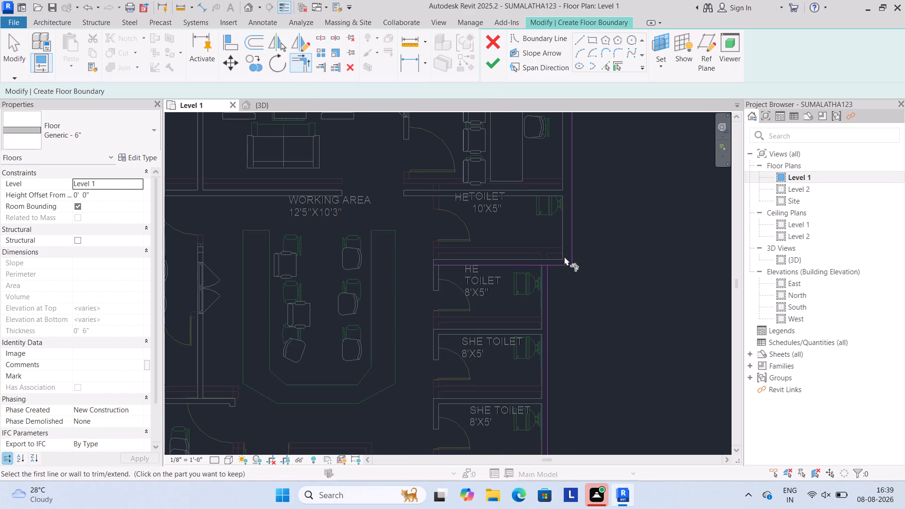
{"action": "left_click", "coordinate": [545, 279]}
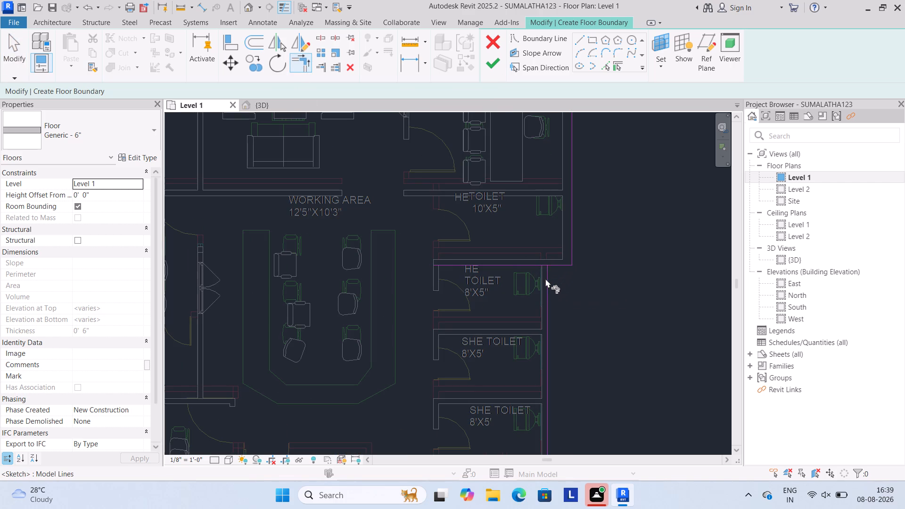
{"action": "left_click", "coordinate": [560, 260]}
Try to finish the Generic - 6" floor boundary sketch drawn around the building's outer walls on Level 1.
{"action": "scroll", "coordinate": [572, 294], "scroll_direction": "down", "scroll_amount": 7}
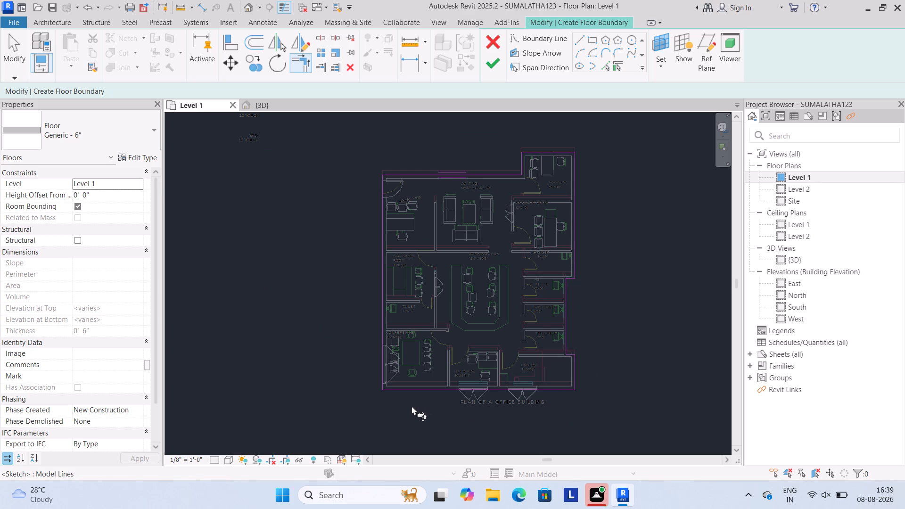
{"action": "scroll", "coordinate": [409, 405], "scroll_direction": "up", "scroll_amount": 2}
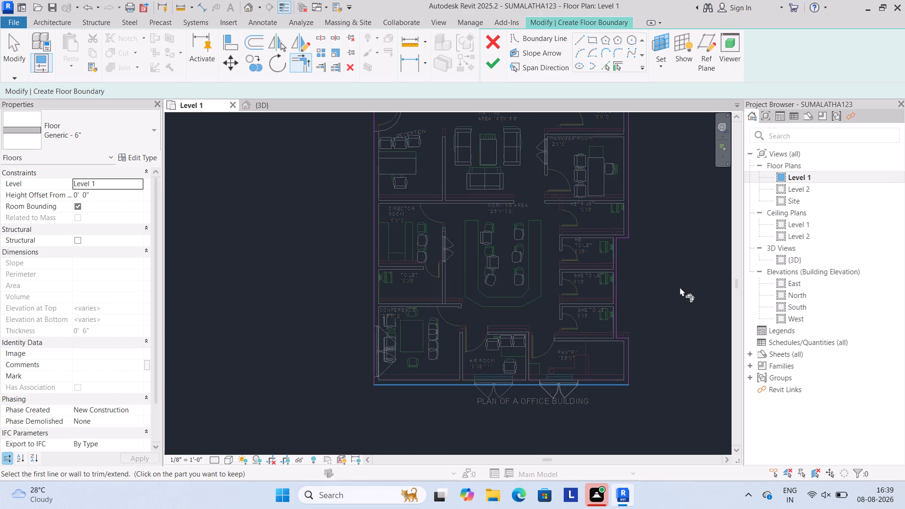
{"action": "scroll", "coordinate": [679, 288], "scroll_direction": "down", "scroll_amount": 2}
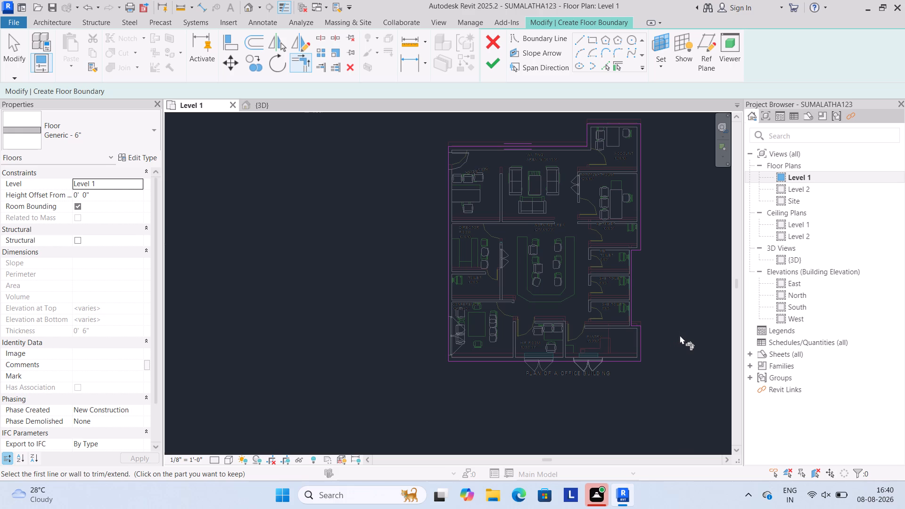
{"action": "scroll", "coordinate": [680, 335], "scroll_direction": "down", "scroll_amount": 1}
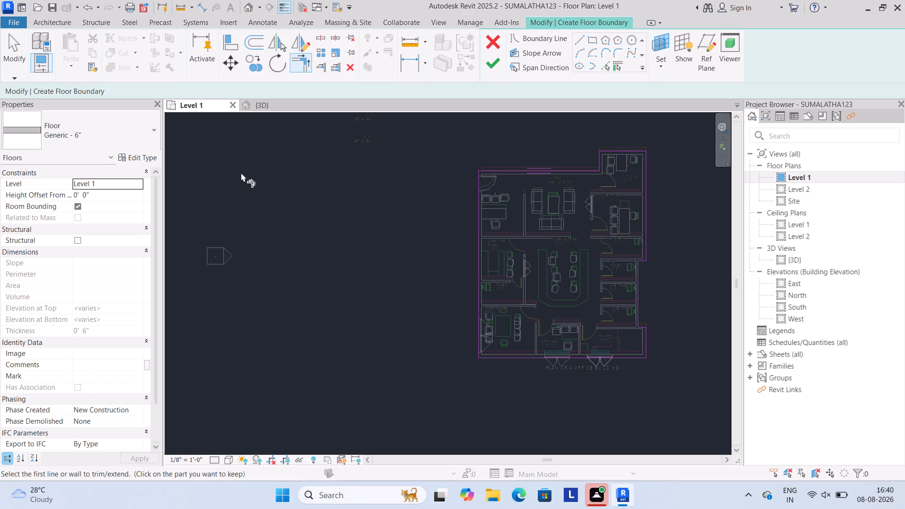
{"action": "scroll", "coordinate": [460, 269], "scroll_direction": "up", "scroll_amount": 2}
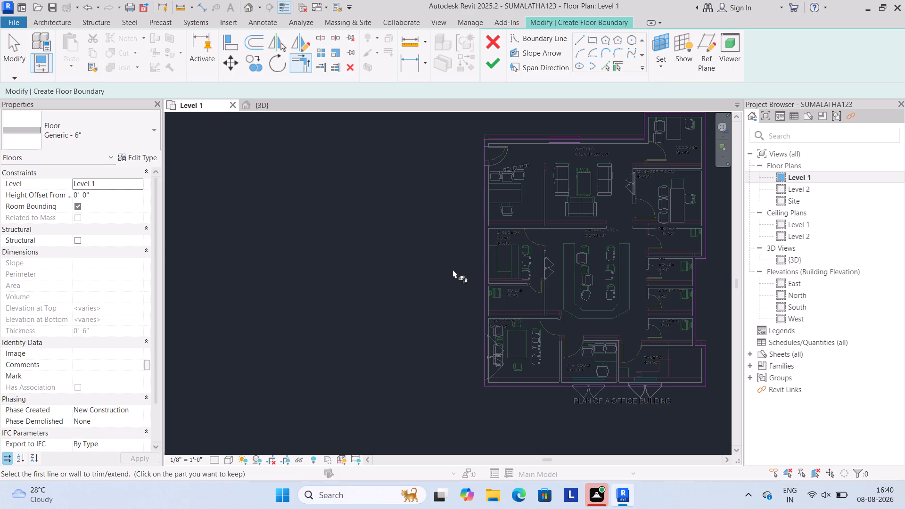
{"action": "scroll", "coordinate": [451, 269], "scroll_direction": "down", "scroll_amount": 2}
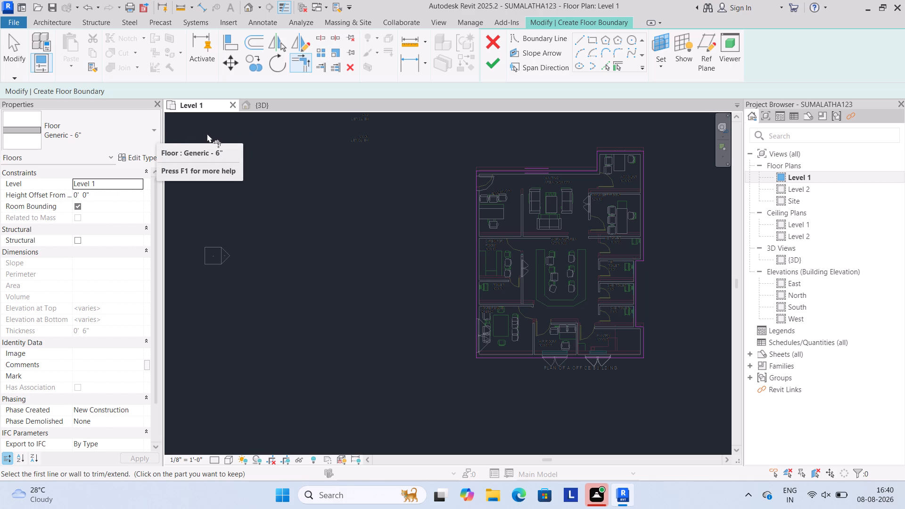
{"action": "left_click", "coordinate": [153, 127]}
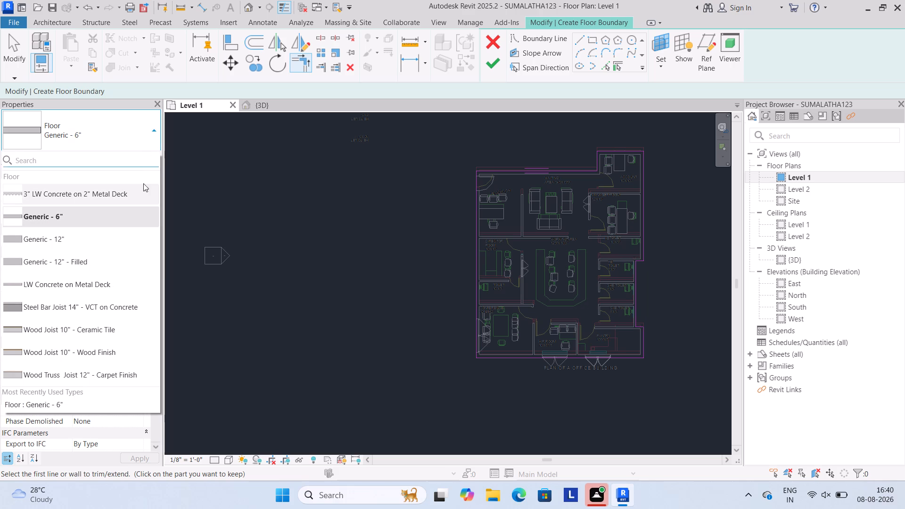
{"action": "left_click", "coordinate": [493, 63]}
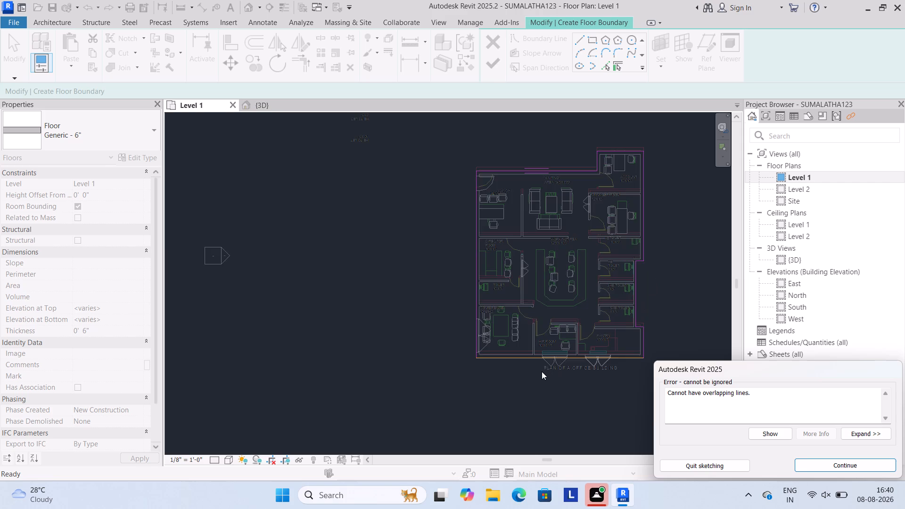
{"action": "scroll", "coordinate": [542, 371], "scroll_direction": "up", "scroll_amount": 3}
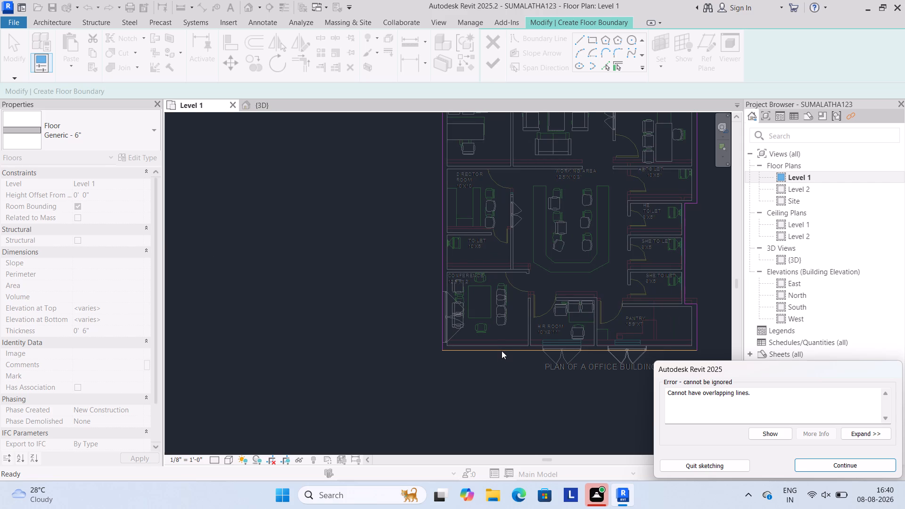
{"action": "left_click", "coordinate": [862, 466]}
Delete the overlapping boundary line along the south outer wall, below the Conference room, HR Room and Pantry.
{"action": "left_click", "coordinate": [477, 349]}
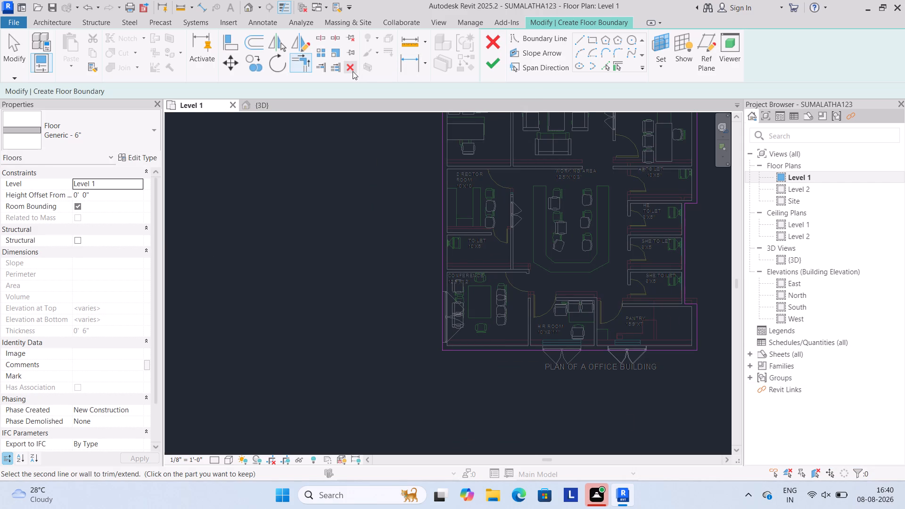
{"action": "key", "text": "bracketleft"}
{"action": "key", "text": "Delete"}
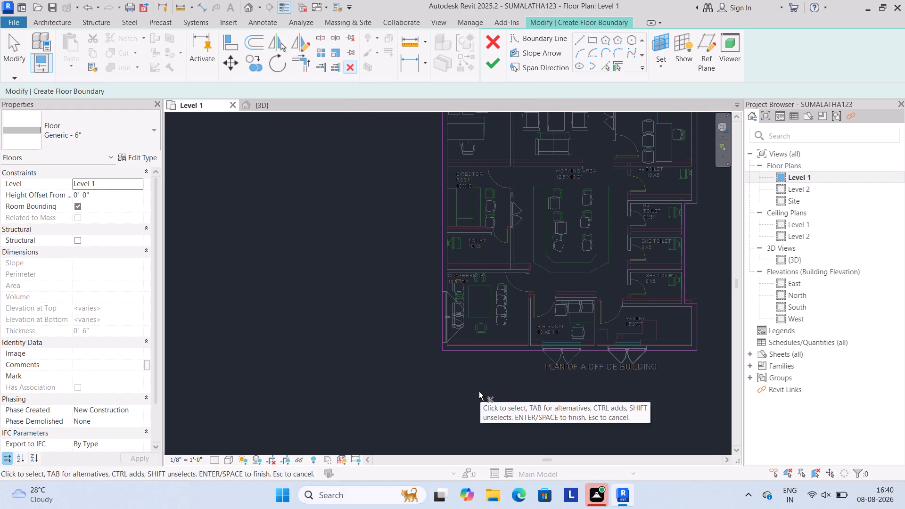
{"action": "left_click", "coordinate": [499, 349]}
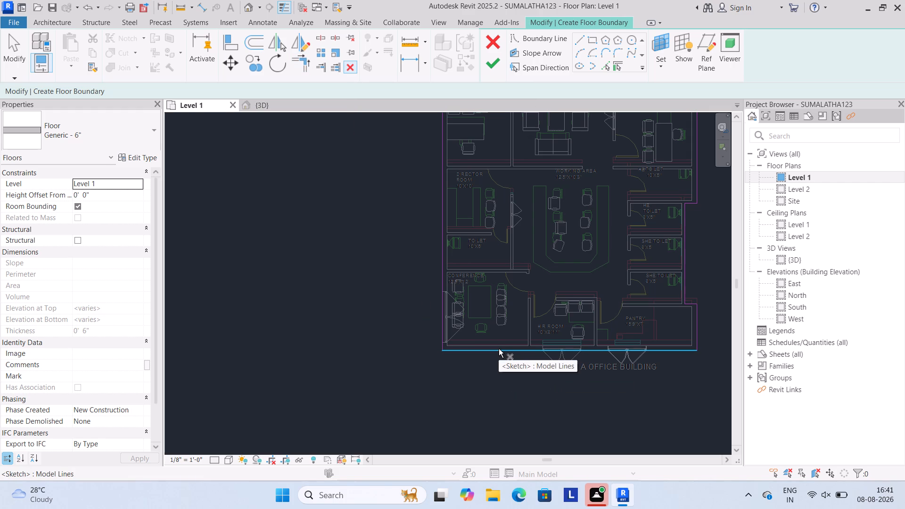
{"action": "key", "text": "Delete"}
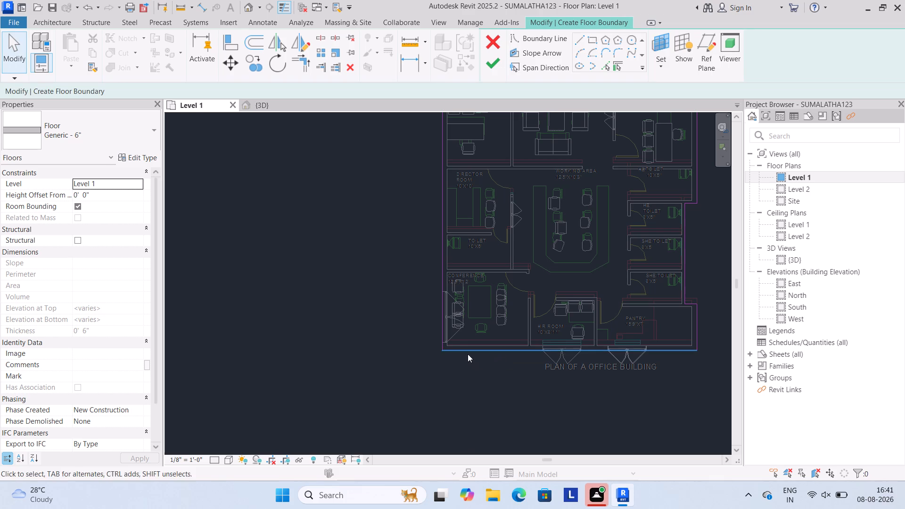
Finish the boundary sketch to create the Generic - 6" floor on Level 1.
{"action": "scroll", "coordinate": [463, 355], "scroll_direction": "down", "scroll_amount": 1}
{"action": "left_click", "coordinate": [492, 59]}
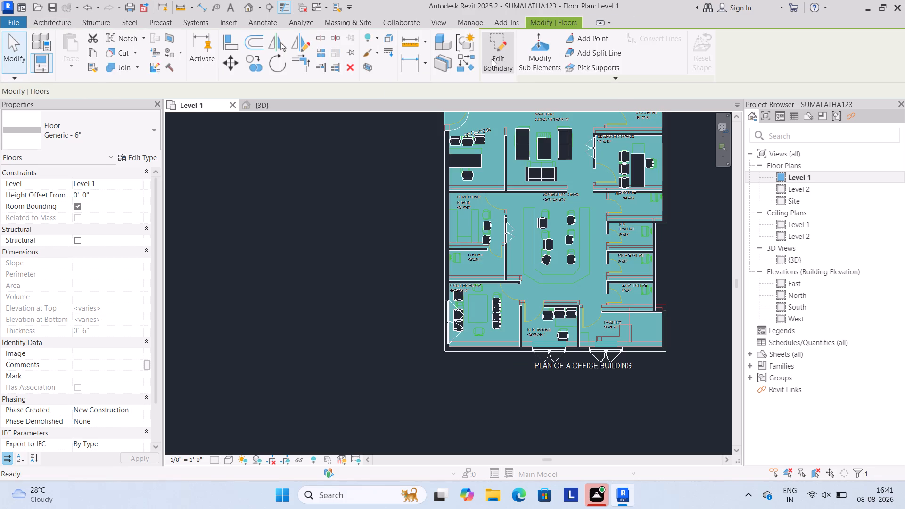
Examine the new floor slab in the 3D view from above, from below and from the building's east side.
{"action": "scroll", "coordinate": [421, 215], "scroll_direction": "down", "scroll_amount": 3}
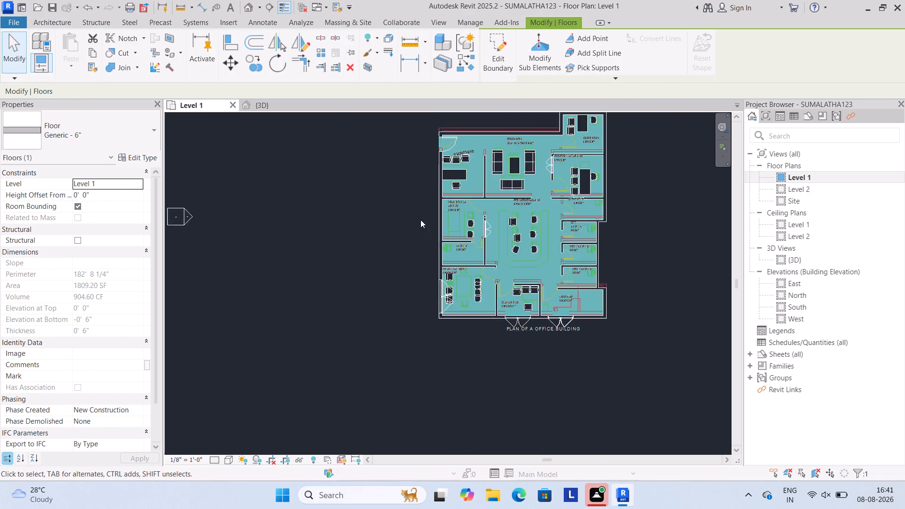
{"action": "left_click", "coordinate": [260, 106]}
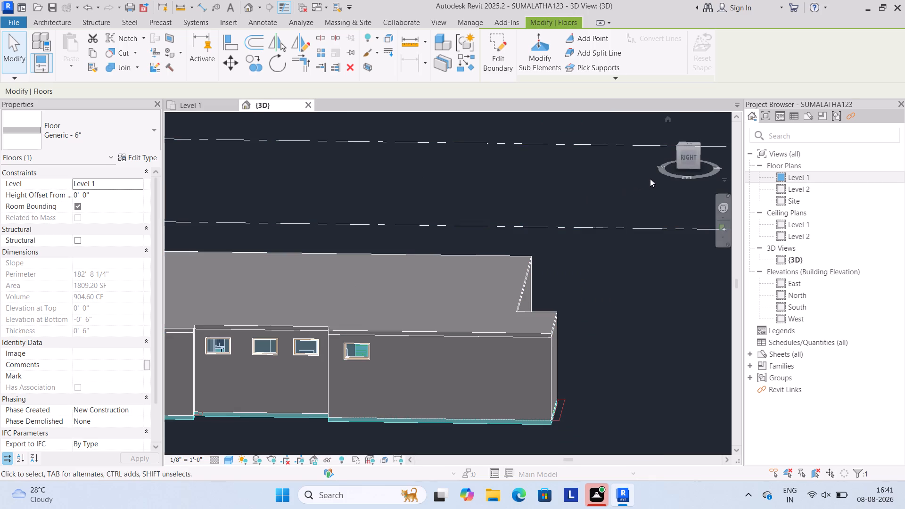
{"action": "scroll", "coordinate": [489, 361], "scroll_direction": "down", "scroll_amount": 1}
{"action": "scroll", "coordinate": [370, 413], "scroll_direction": "up", "scroll_amount": 1}
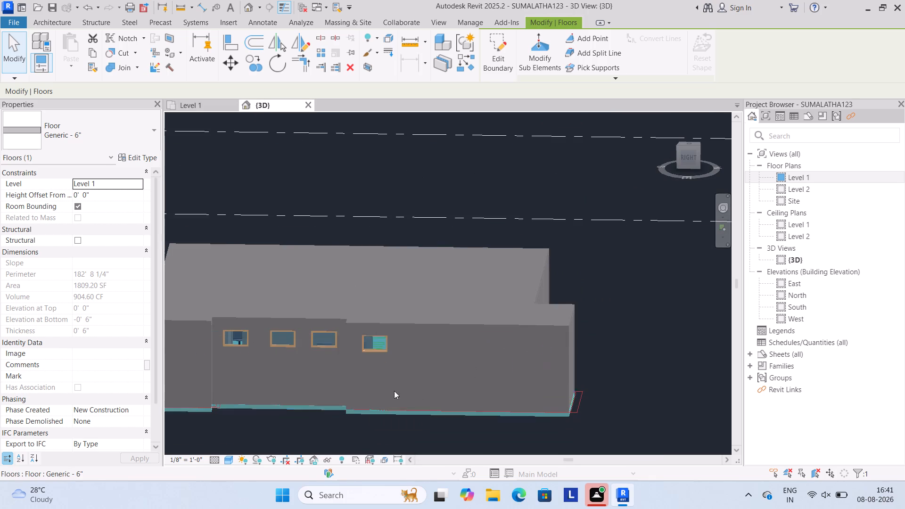
{"action": "scroll", "coordinate": [471, 416], "scroll_direction": "up", "scroll_amount": 1}
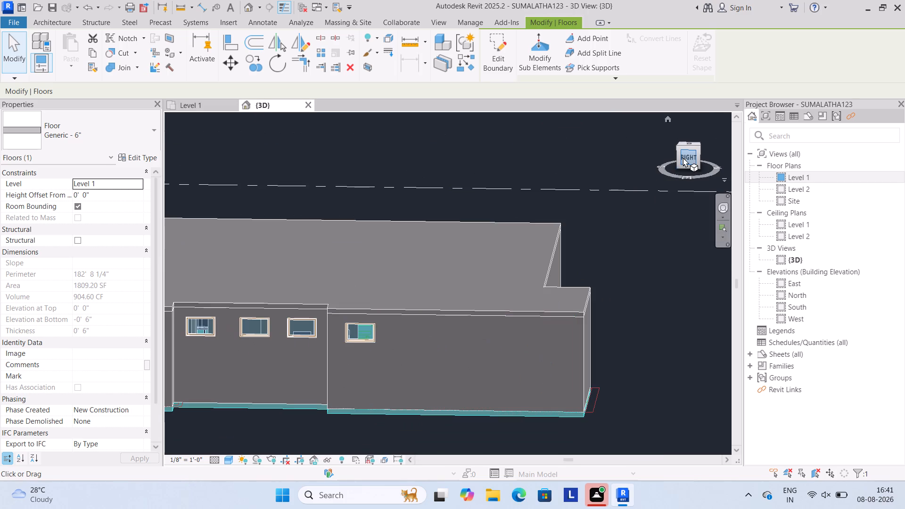
{"action": "middle_click_drag", "start_coordinate": [684, 156], "coordinate": [684, 149]}
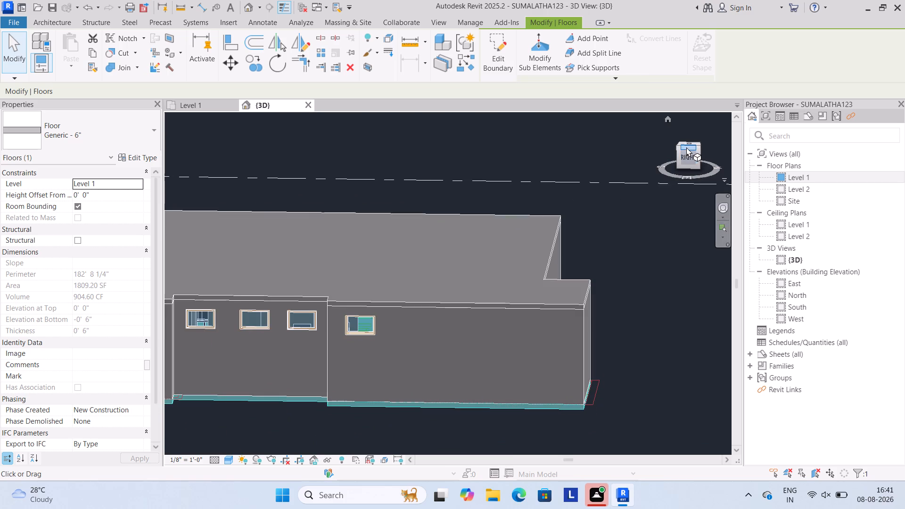
{"action": "middle_click", "coordinate": [687, 147]}
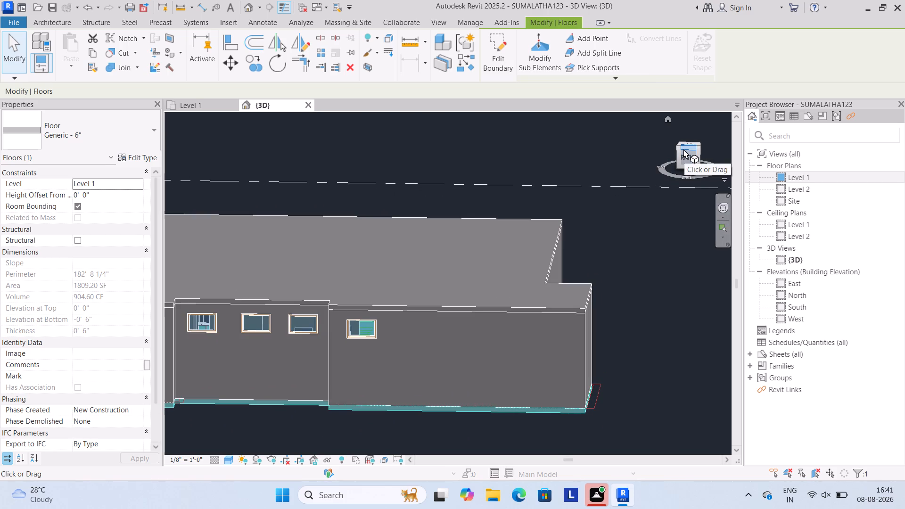
{"action": "left_click_drag", "start_coordinate": [690, 150], "coordinate": [669, 196]}
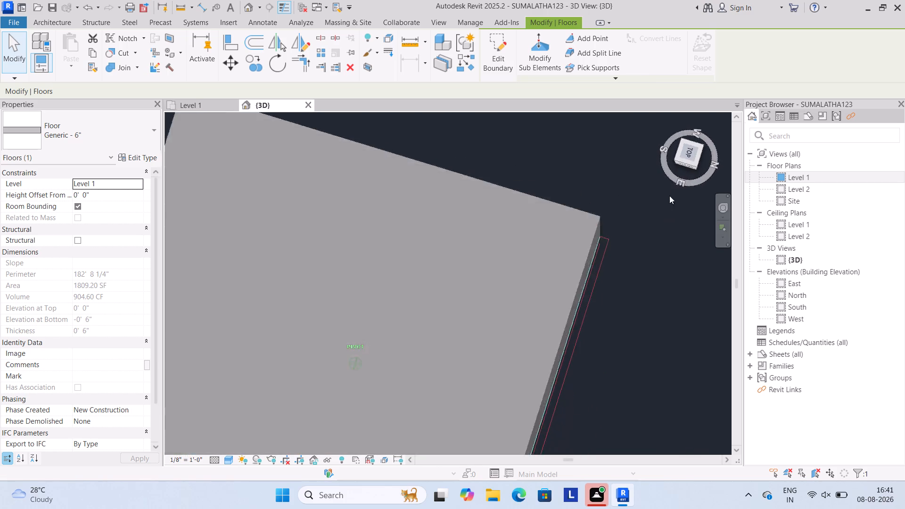
{"action": "left_click_drag", "start_coordinate": [669, 196], "coordinate": [687, 167]}
{"action": "left_click_drag", "start_coordinate": [687, 150], "coordinate": [695, 120]}
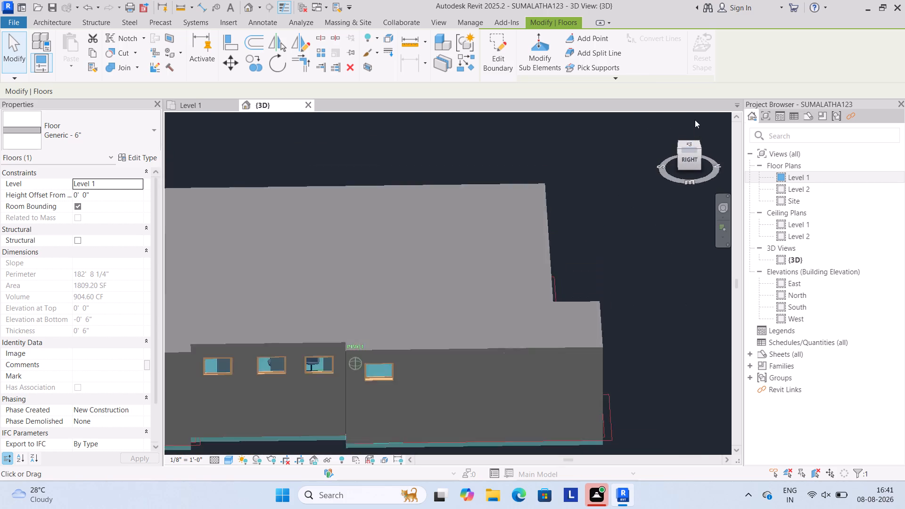
{"action": "left_click_drag", "start_coordinate": [695, 120], "coordinate": [166, 457]}
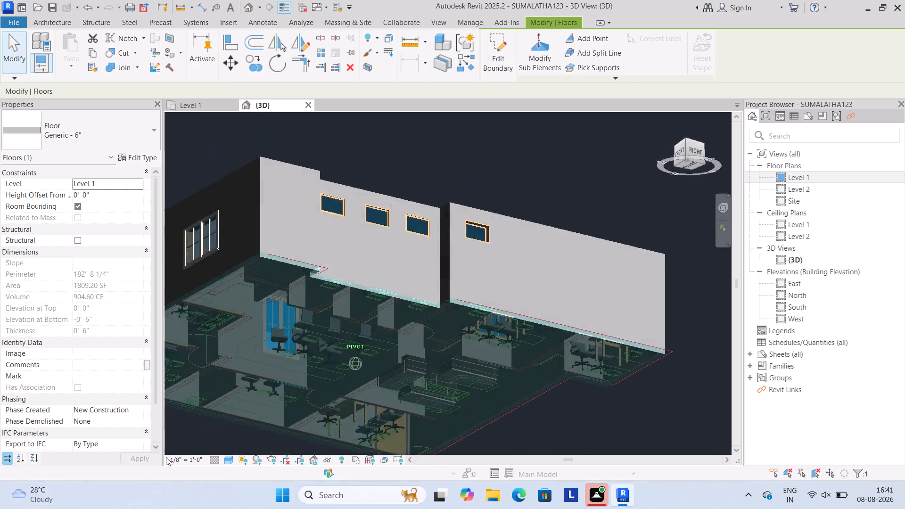
{"action": "left_click_drag", "start_coordinate": [166, 457], "coordinate": [683, 174]}
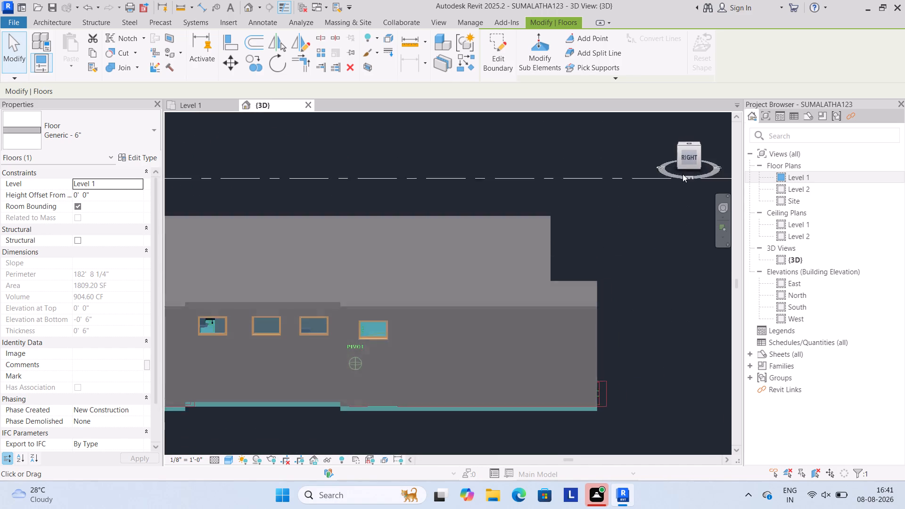
{"action": "left_click_drag", "start_coordinate": [683, 174], "coordinate": [685, 161]}
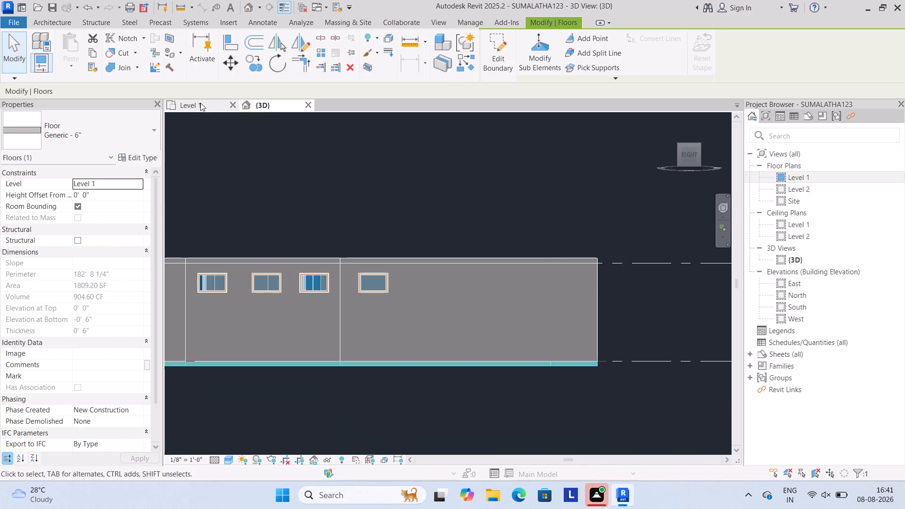
Check the floor's extent against the walls in the Level 1 plan and the 3D view.
{"action": "left_click", "coordinate": [190, 105]}
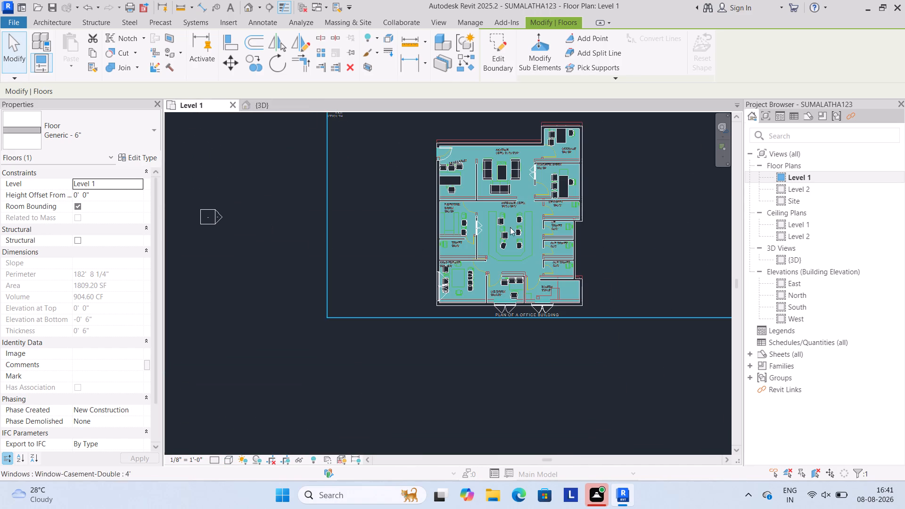
{"action": "scroll", "coordinate": [598, 188], "scroll_direction": "up", "scroll_amount": 3}
{"action": "scroll", "coordinate": [598, 188], "scroll_direction": "down", "scroll_amount": 2}
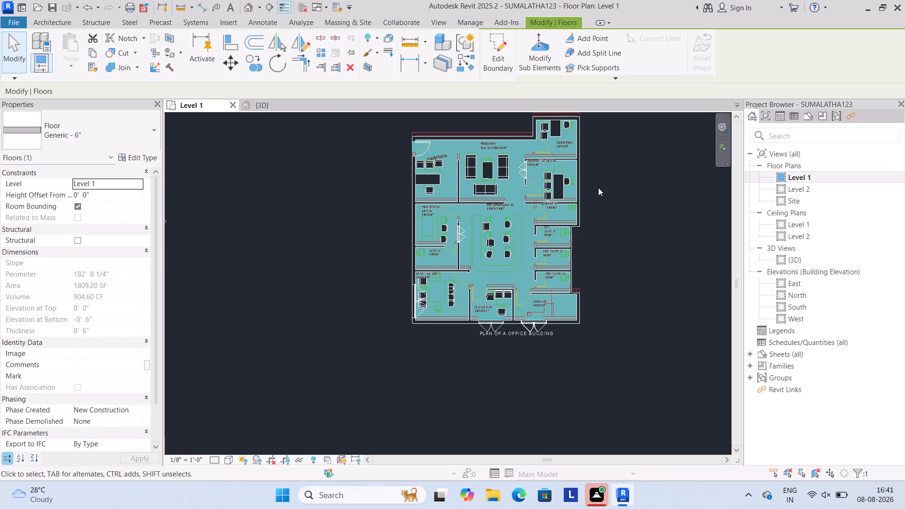
{"action": "scroll", "coordinate": [598, 188], "scroll_direction": "down", "scroll_amount": 1}
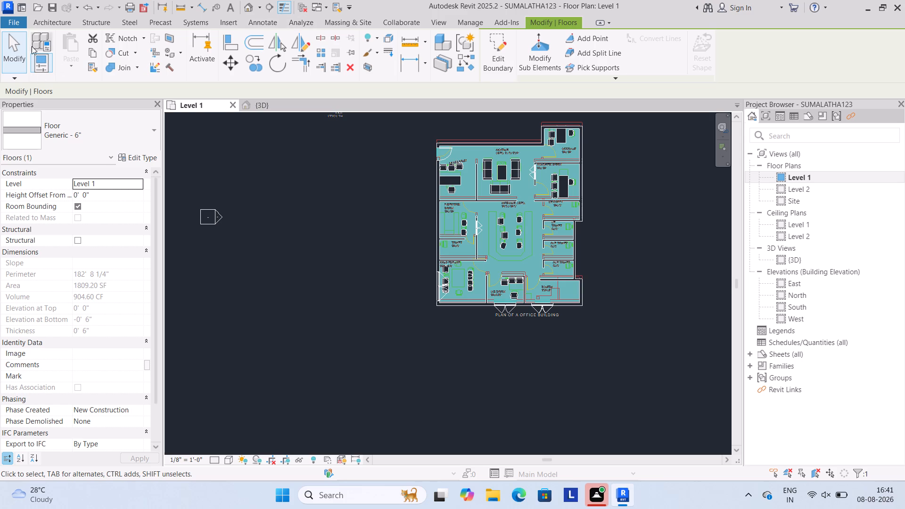
{"action": "left_click", "coordinate": [59, 21]}
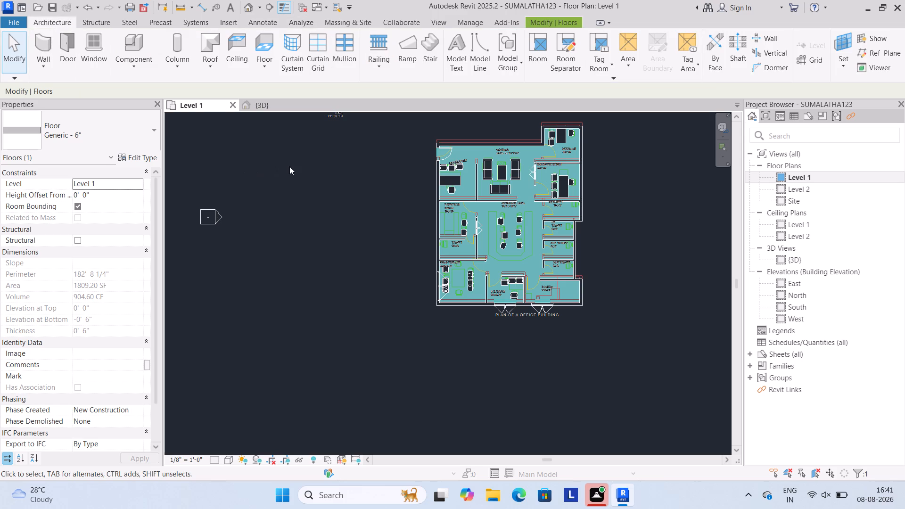
{"action": "scroll", "coordinate": [289, 166], "scroll_direction": "down", "scroll_amount": 2}
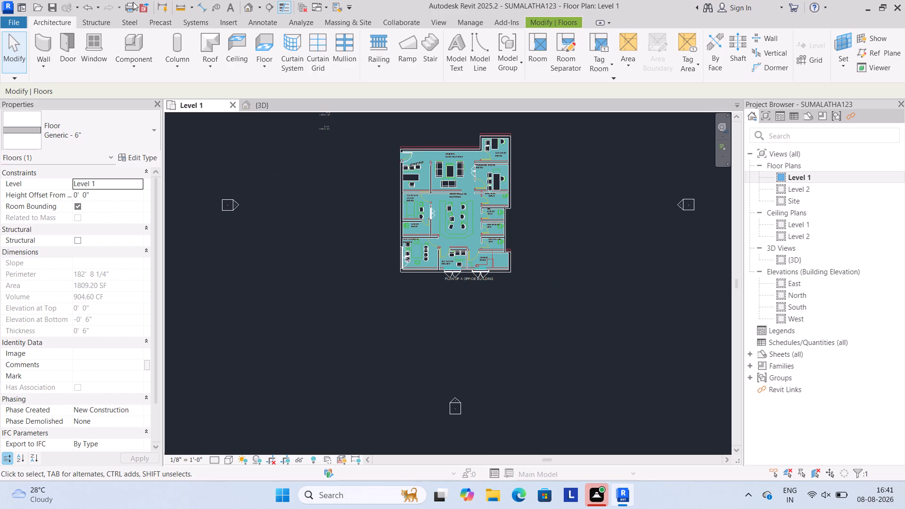
{"action": "left_click", "coordinate": [269, 109]}
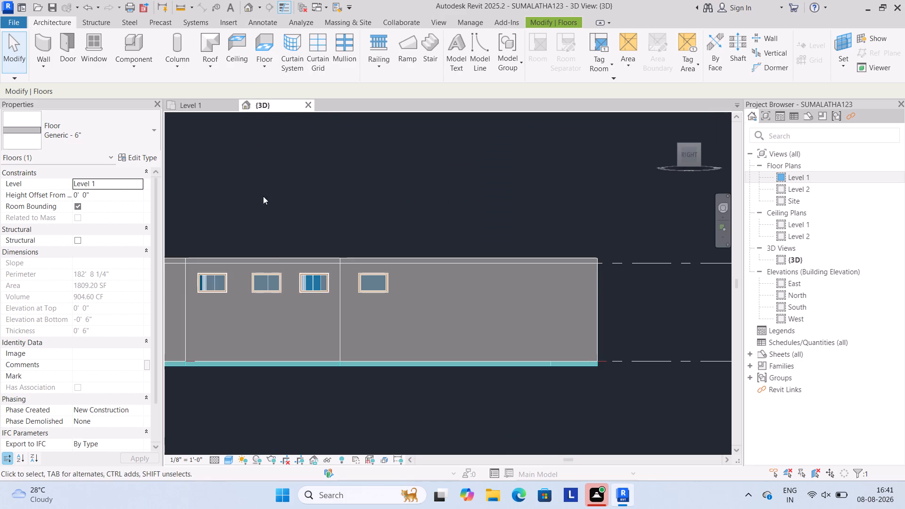
{"action": "scroll", "coordinate": [282, 271], "scroll_direction": "down", "scroll_amount": 4}
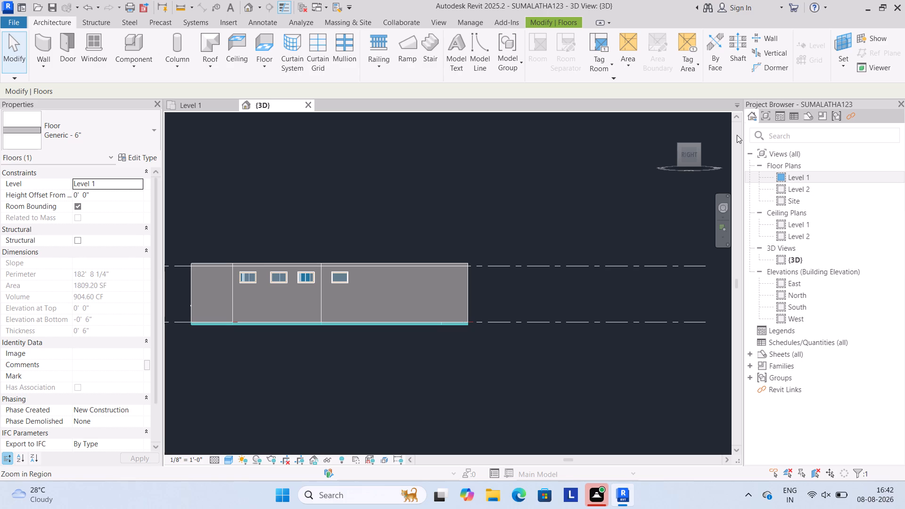
{"action": "double_click", "coordinate": [832, 177]}
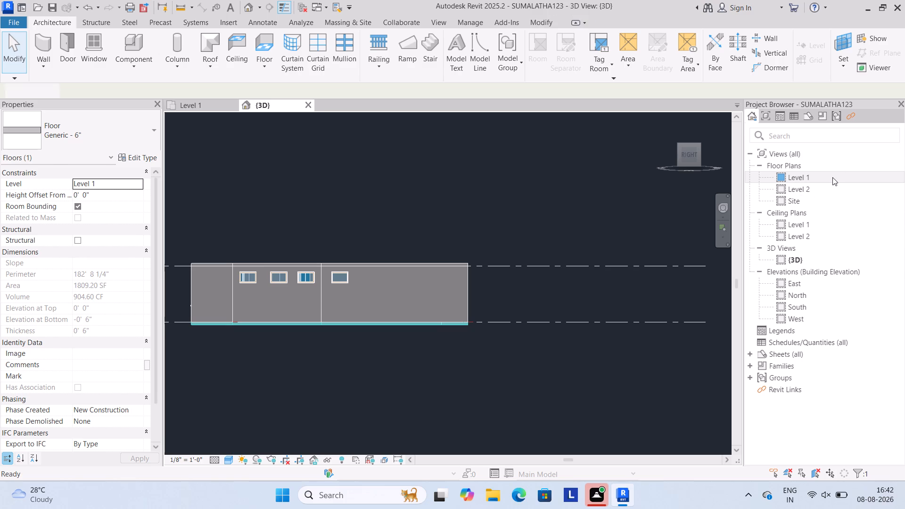
{"action": "left_click", "coordinate": [264, 98]}
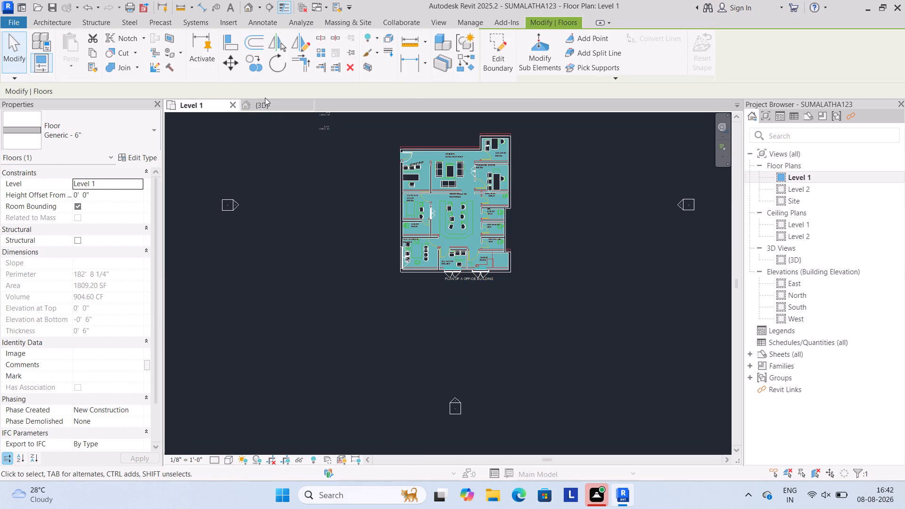
{"action": "left_click", "coordinate": [265, 102]}
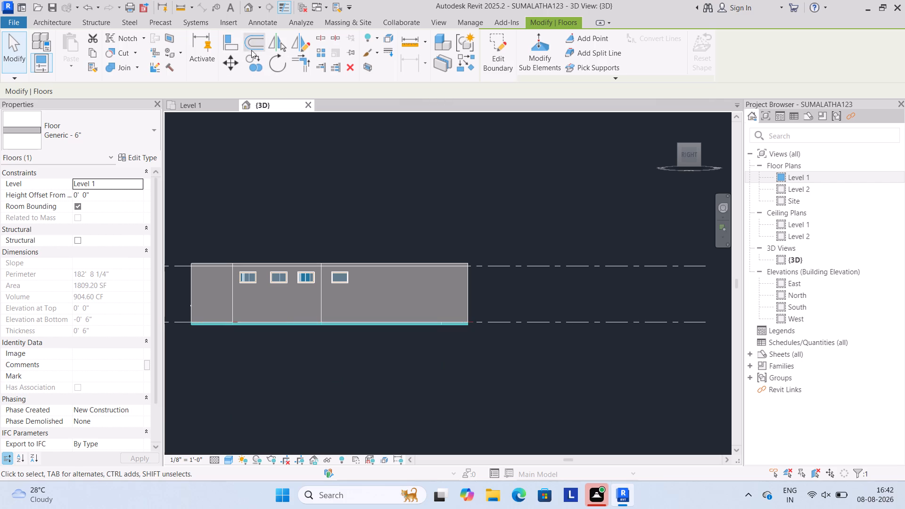
Check the floor slab against the walls in the East and North elevations and the Level 1 floor plan.
{"action": "middle_click_drag", "start_coordinate": [524, 333], "coordinate": [542, 369], "text": "ctrl"}
{"action": "scroll", "coordinate": [457, 352], "scroll_direction": "down", "scroll_amount": 1, "text": "ctrl"}
{"action": "scroll", "coordinate": [542, 370], "scroll_direction": "down", "scroll_amount": 2, "text": "ctrl"}
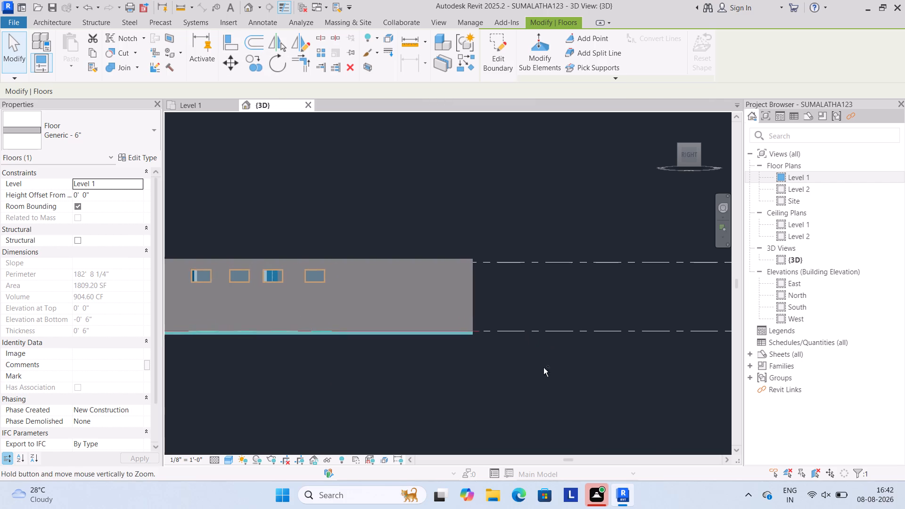
{"action": "scroll", "coordinate": [429, 308], "scroll_direction": "down", "scroll_amount": 3, "text": "ctrl"}
{"action": "double_click", "coordinate": [816, 293], "text": "ctrl"}
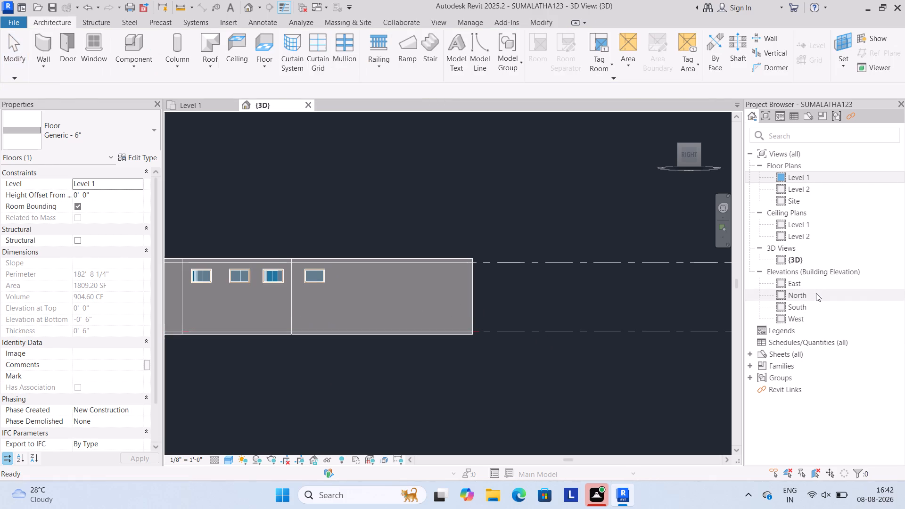
{"action": "double_click", "coordinate": [811, 285], "text": "ctrl"}
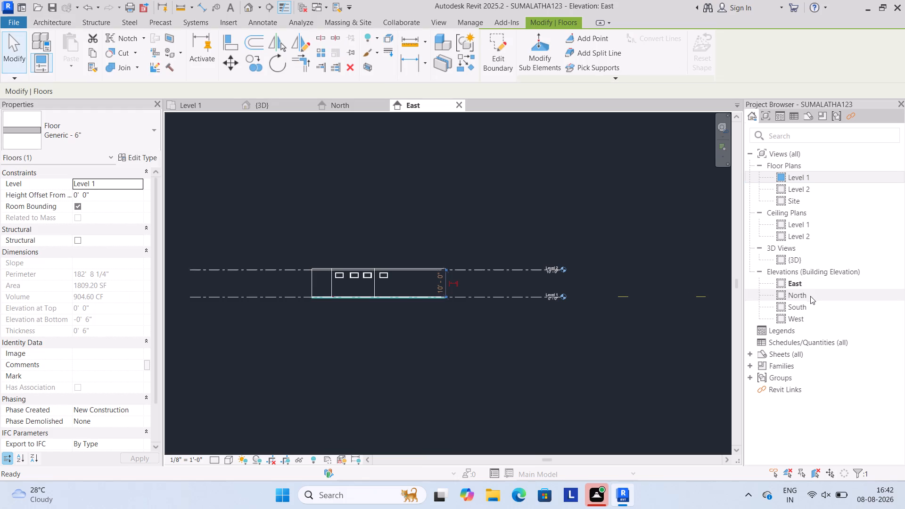
{"action": "double_click", "coordinate": [810, 300]}
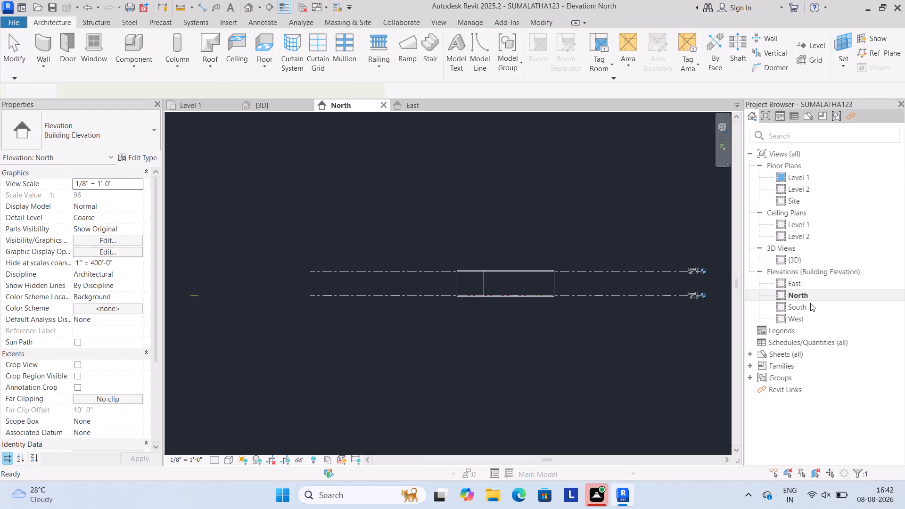
{"action": "double_click", "coordinate": [802, 177]}
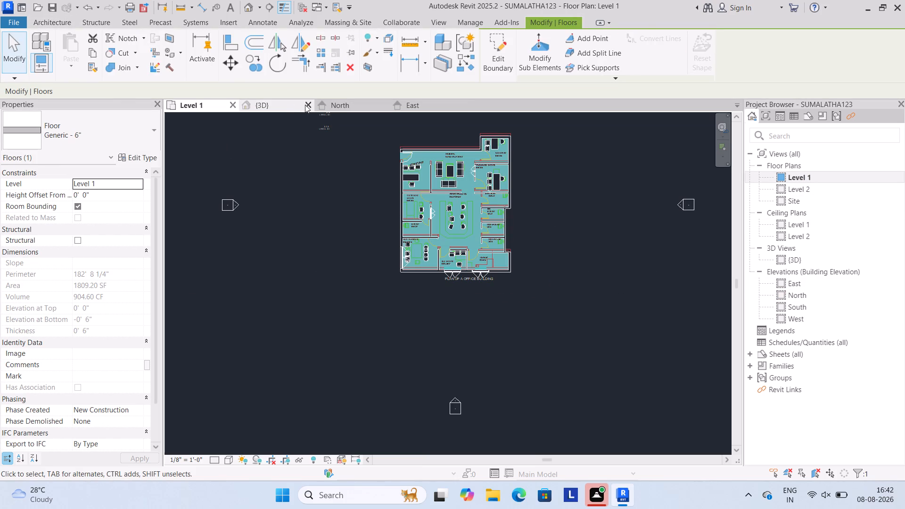
Close and reopen the 3D view, and examine the walls and floor edges around the building's northeast corner and west side.
{"action": "left_click", "coordinate": [307, 104]}
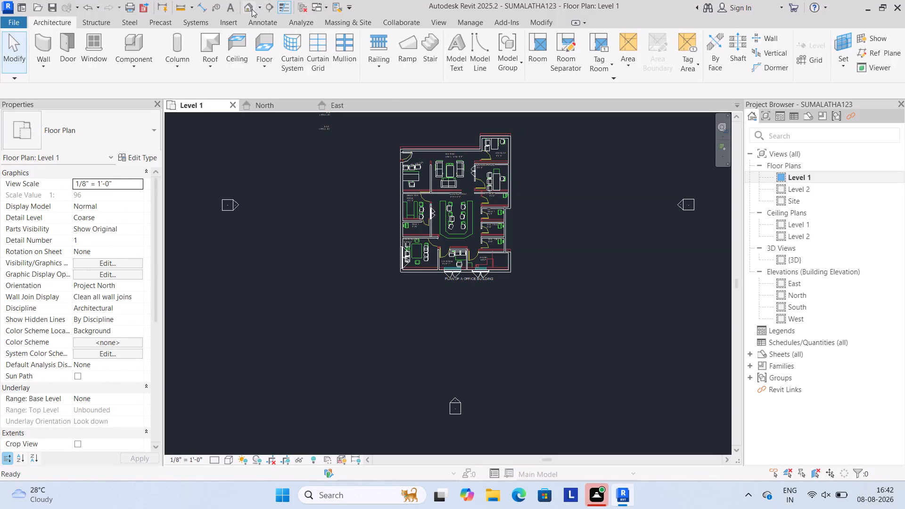
{"action": "left_click", "coordinate": [252, 9]}
{"action": "left_click", "coordinate": [256, 5]}
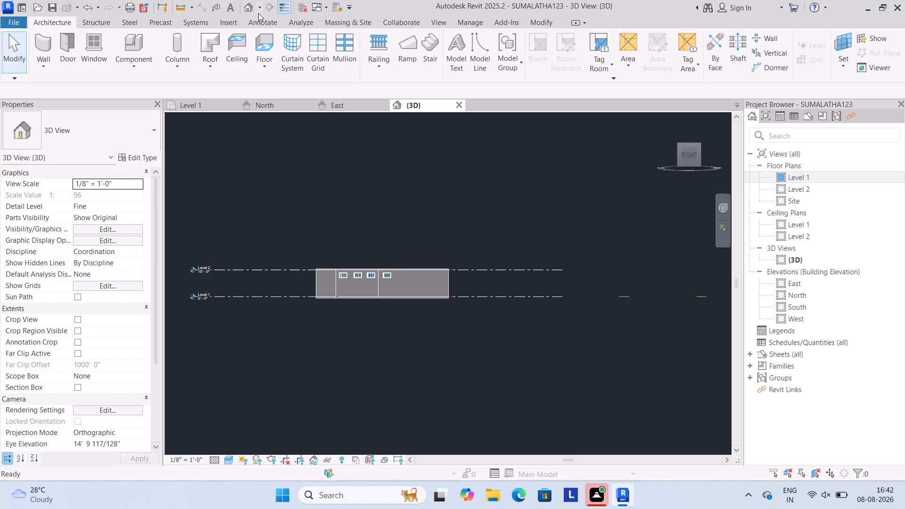
{"action": "left_click", "coordinate": [246, 8]}
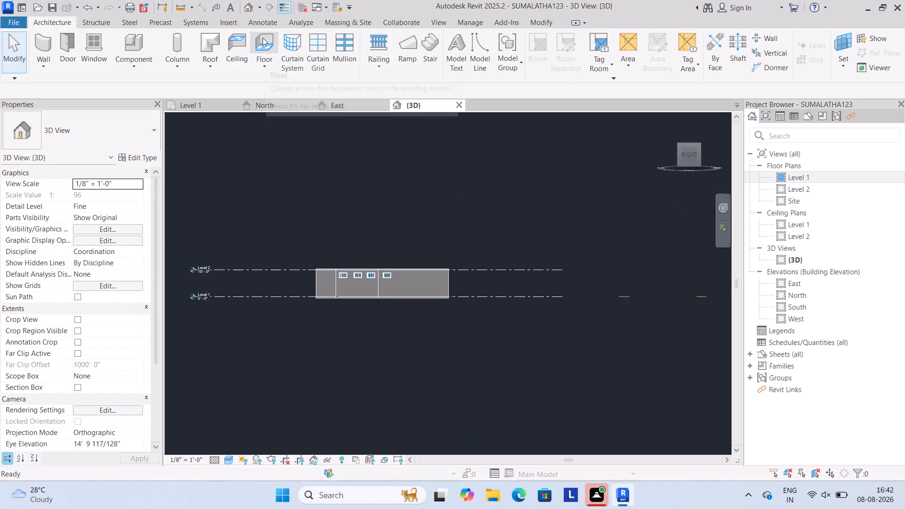
{"action": "scroll", "coordinate": [384, 302], "scroll_direction": "up", "scroll_amount": 6}
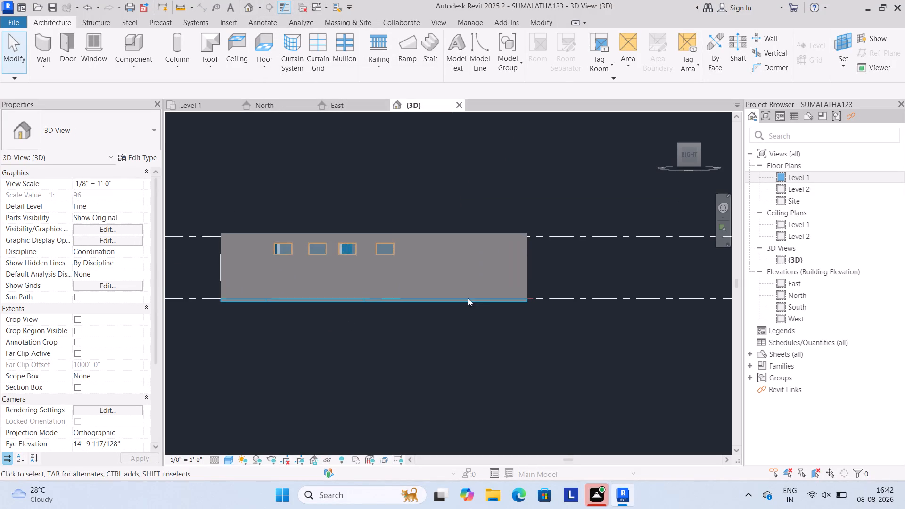
{"action": "scroll", "coordinate": [488, 299], "scroll_direction": "up", "scroll_amount": 1}
{"action": "right_click_drag", "start_coordinate": [657, 188], "coordinate": [759, 149]}
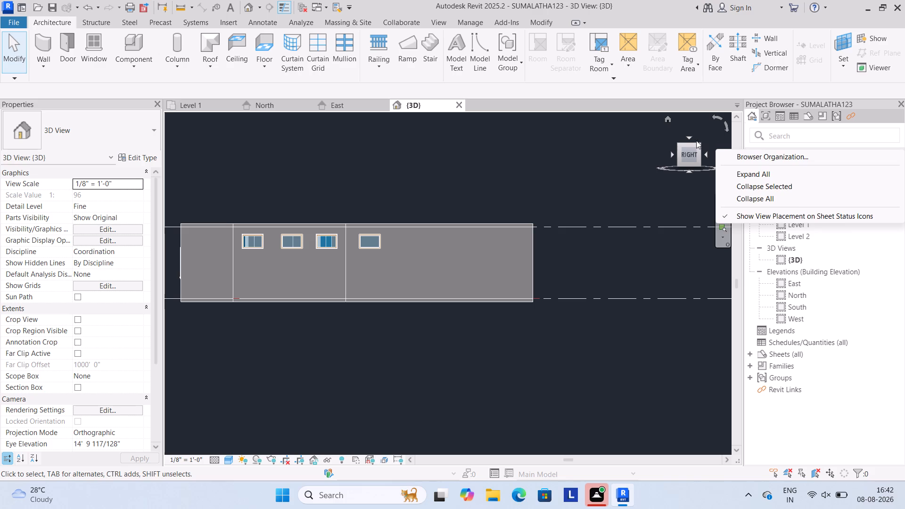
{"action": "left_click_drag", "start_coordinate": [696, 140], "coordinate": [696, 145]}
{"action": "left_click_drag", "start_coordinate": [699, 146], "coordinate": [617, 167]}
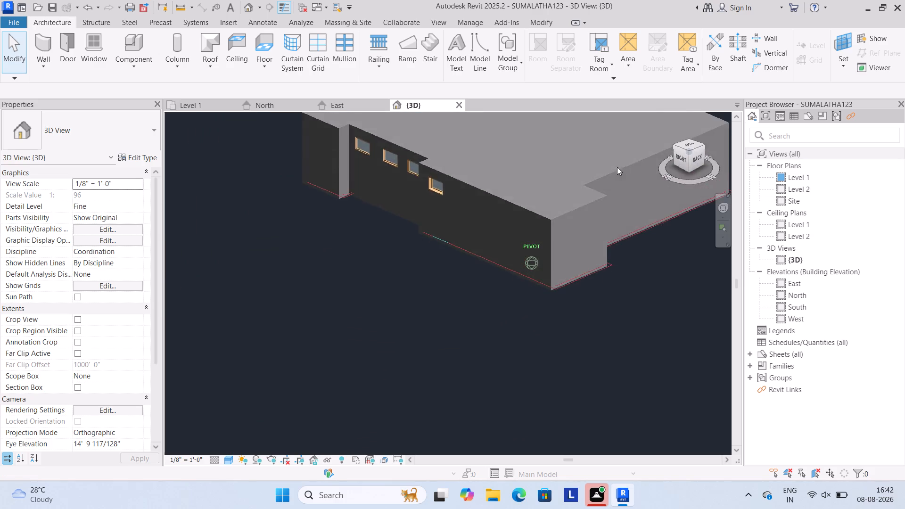
{"action": "left_click_drag", "start_coordinate": [617, 167], "coordinate": [629, 206]}
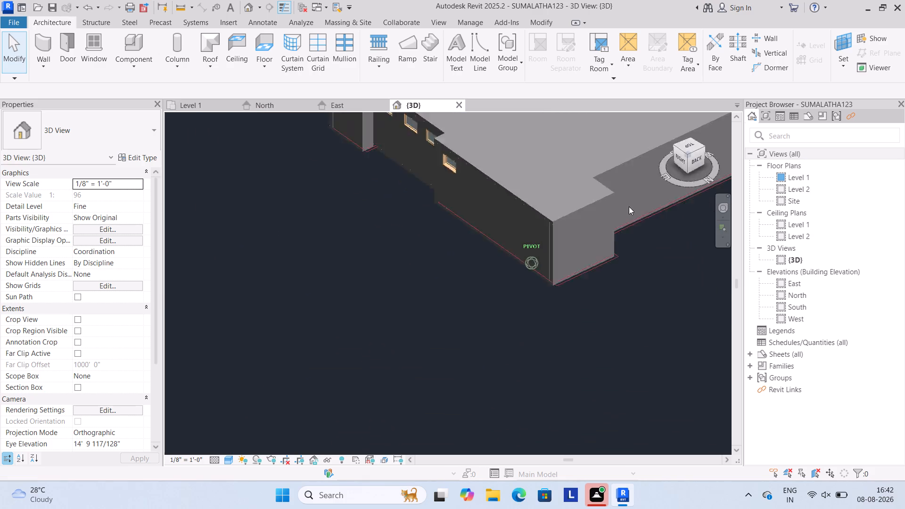
{"action": "left_click_drag", "start_coordinate": [629, 206], "coordinate": [392, 177]}
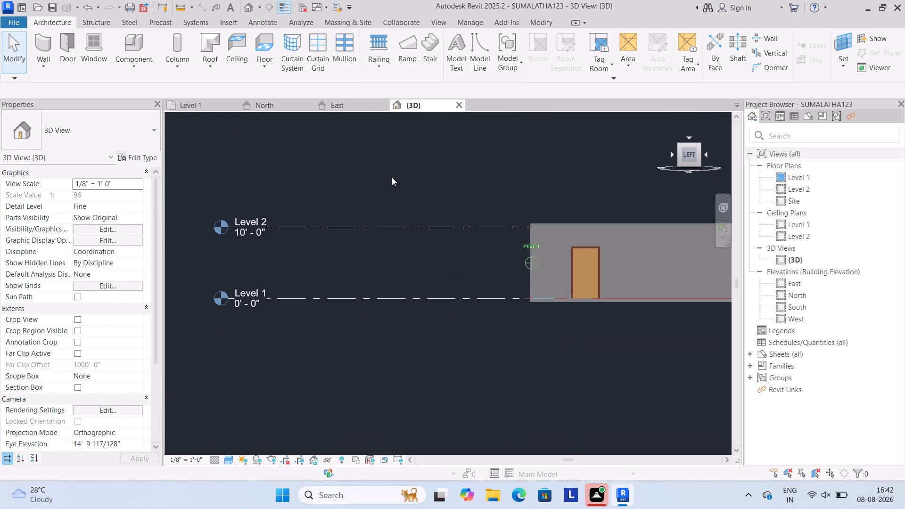
{"action": "left_click_drag", "start_coordinate": [392, 177], "coordinate": [374, 206]}
{"action": "scroll", "coordinate": [758, 247], "scroll_direction": "down", "scroll_amount": 3}
{"action": "middle_click_drag", "start_coordinate": [579, 284], "coordinate": [564, 232]}
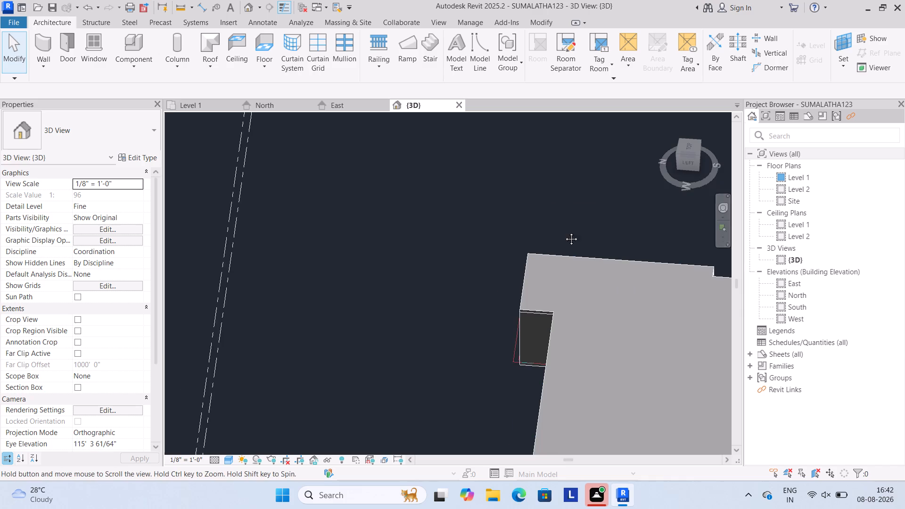
{"action": "middle_click_drag", "start_coordinate": [564, 232], "coordinate": [552, 163]}
{"action": "scroll", "coordinate": [611, 376], "scroll_direction": "down", "scroll_amount": 2}
{"action": "middle_click_drag", "start_coordinate": [615, 363], "coordinate": [539, 295]}
{"action": "scroll", "coordinate": [613, 313], "scroll_direction": "up", "scroll_amount": 3}
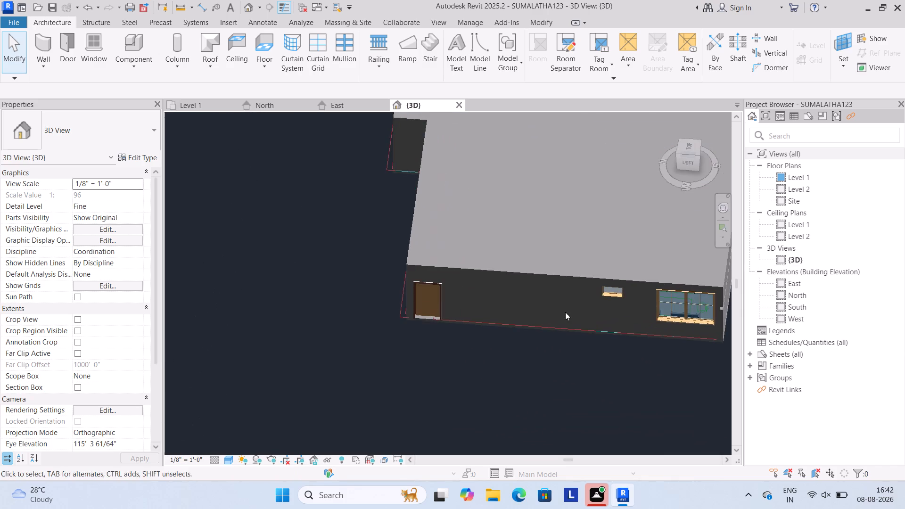
{"action": "scroll", "coordinate": [424, 300], "scroll_direction": "up", "scroll_amount": 6}
{"action": "scroll", "coordinate": [489, 317], "scroll_direction": "down", "scroll_amount": 6}
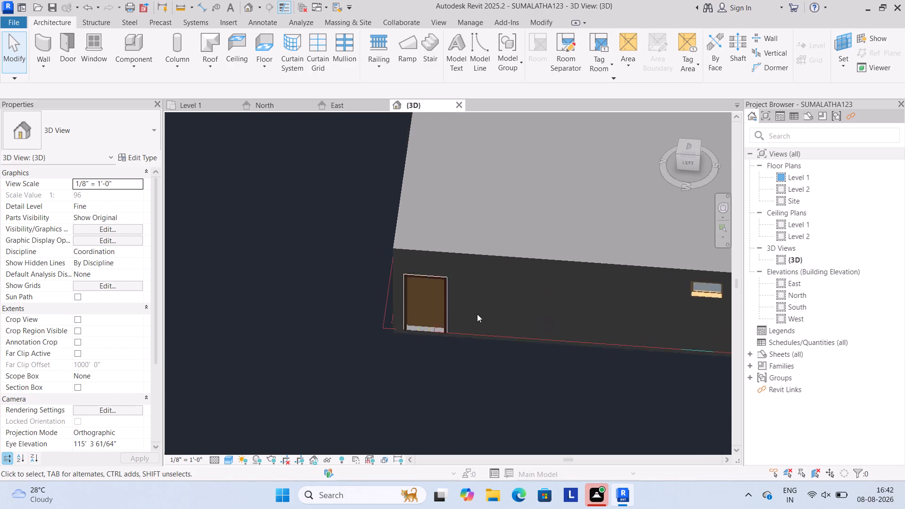
{"action": "scroll", "coordinate": [512, 301], "scroll_direction": "down", "scroll_amount": 3}
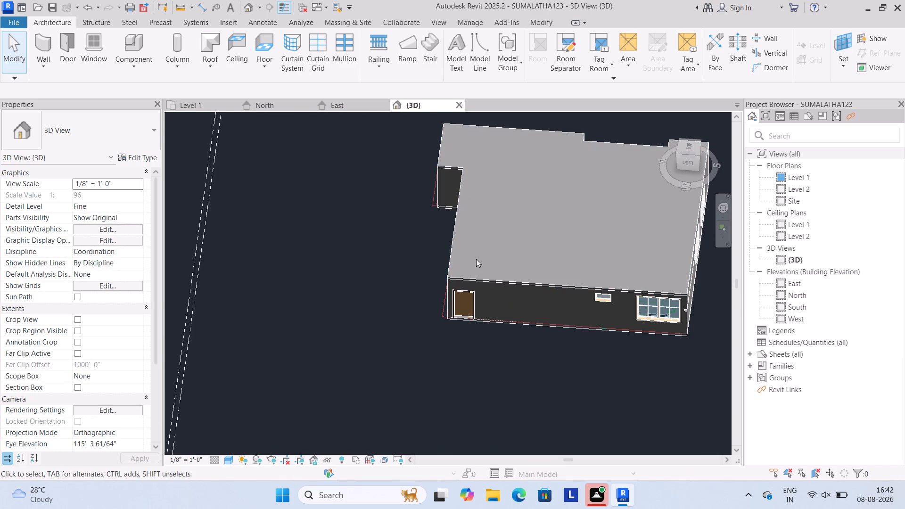
{"action": "scroll", "coordinate": [467, 276], "scroll_direction": "up", "scroll_amount": 2}
{"action": "scroll", "coordinate": [462, 254], "scroll_direction": "down", "scroll_amount": 1}
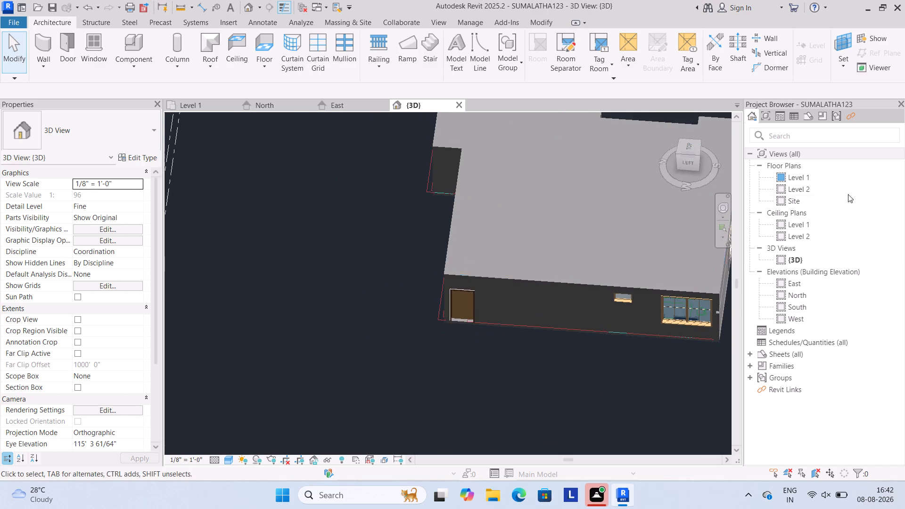
Open the Level 2 floor plan at the rooms along the building's north side.
{"action": "double_click", "coordinate": [834, 189]}
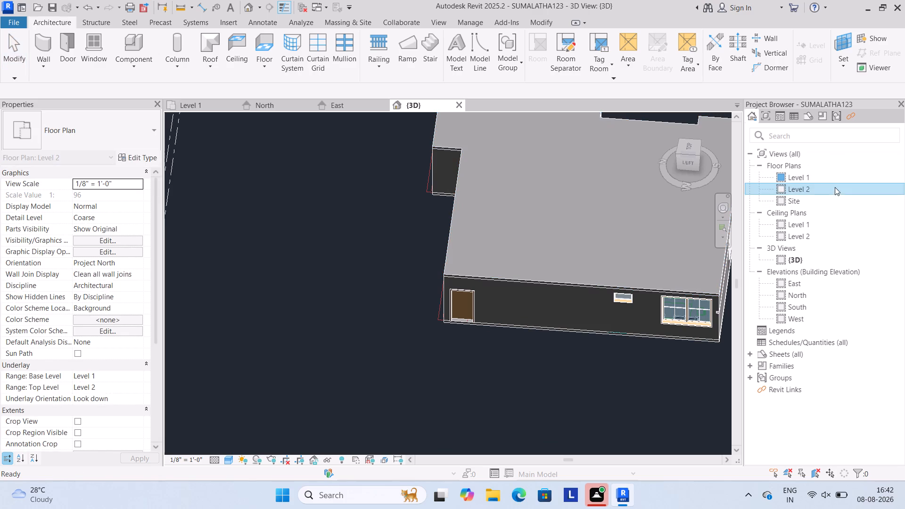
{"action": "scroll", "coordinate": [424, 302], "scroll_direction": "up", "scroll_amount": 3}
{"action": "scroll", "coordinate": [465, 293], "scroll_direction": "up", "scroll_amount": 4}
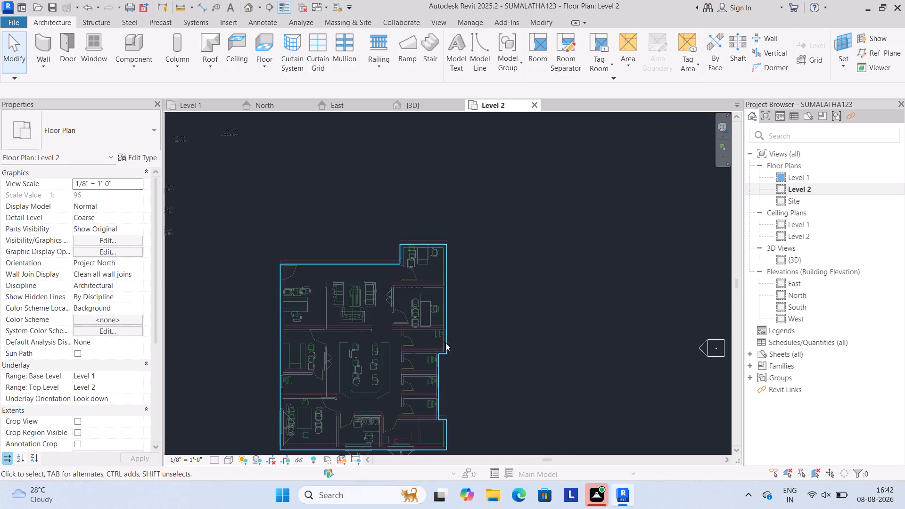
{"action": "scroll", "coordinate": [433, 369], "scroll_direction": "up", "scroll_amount": 3}
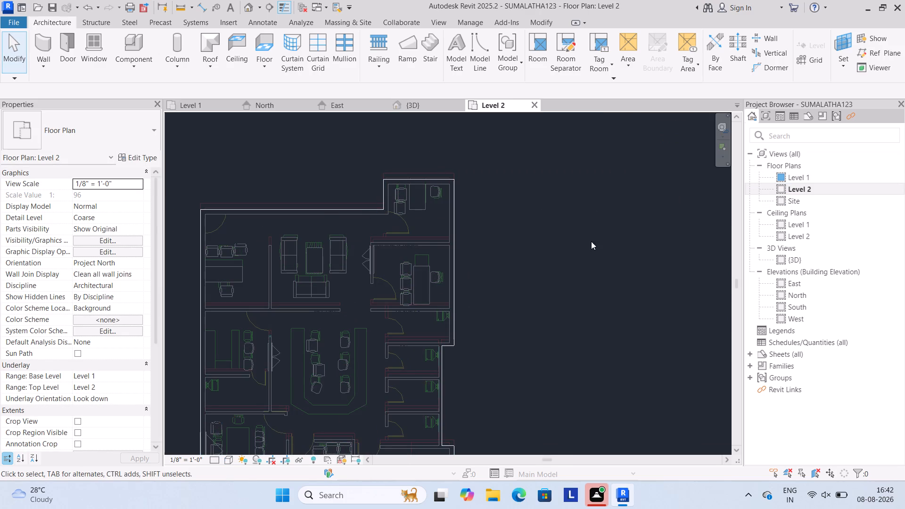
{"action": "scroll", "coordinate": [329, 213], "scroll_direction": "up", "scroll_amount": 6}
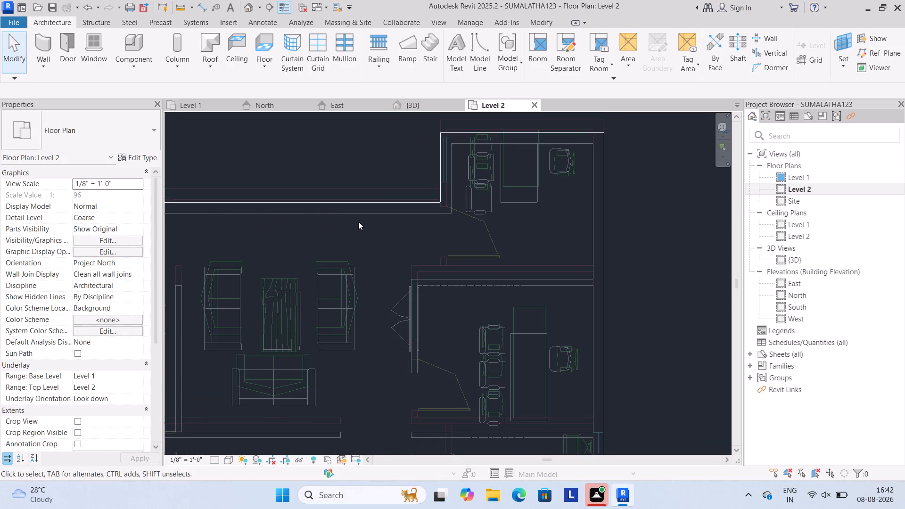
{"action": "middle_click_drag", "start_coordinate": [364, 228], "coordinate": [451, 204]}
{"action": "scroll", "coordinate": [421, 238], "scroll_direction": "down", "scroll_amount": 2}
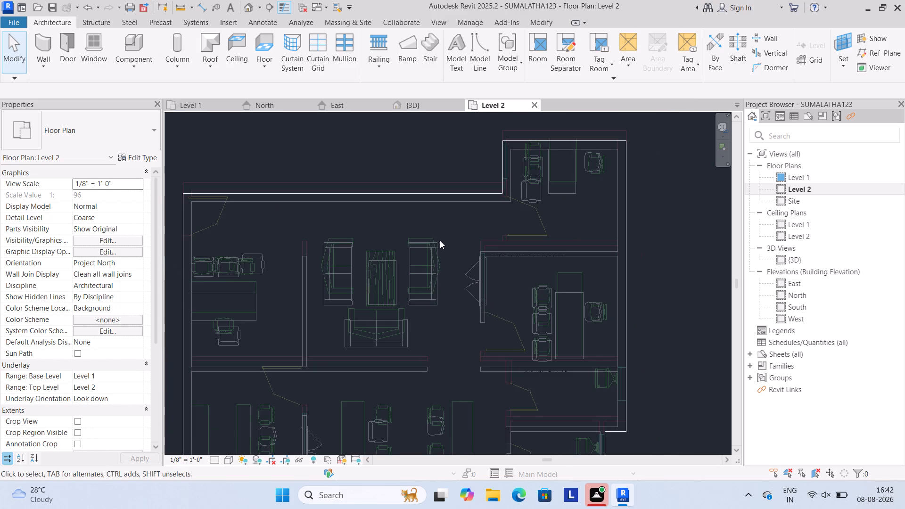
{"action": "middle_click_drag", "start_coordinate": [425, 235], "coordinate": [499, 241]}
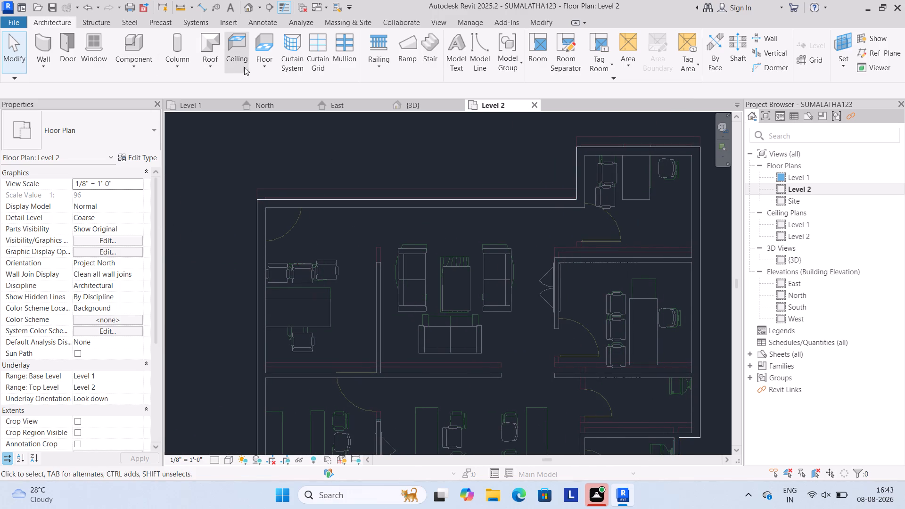
Start a new wall on Level 2, choose the Basic Wall type 9 " OUTER WALL and review its type properties.
{"action": "left_click", "coordinate": [41, 66]}
{"action": "left_click", "coordinate": [78, 88]}
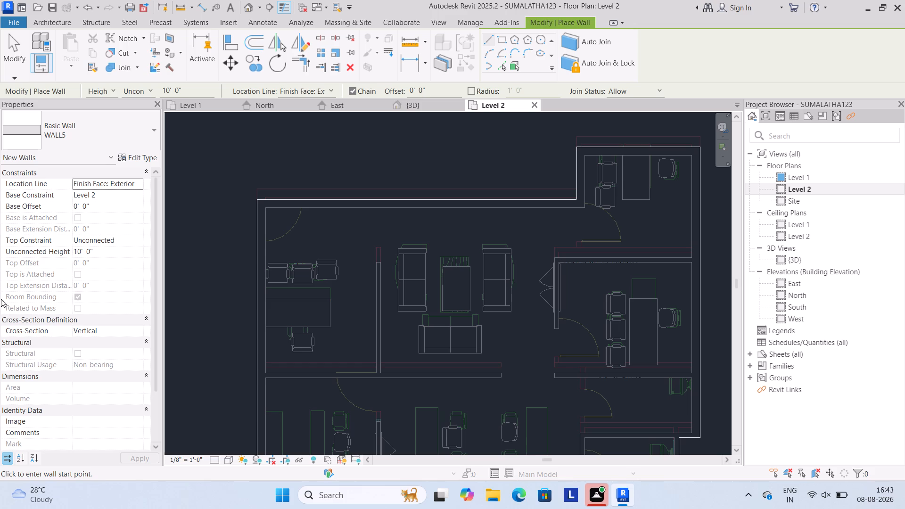
{"action": "left_click", "coordinate": [127, 129]}
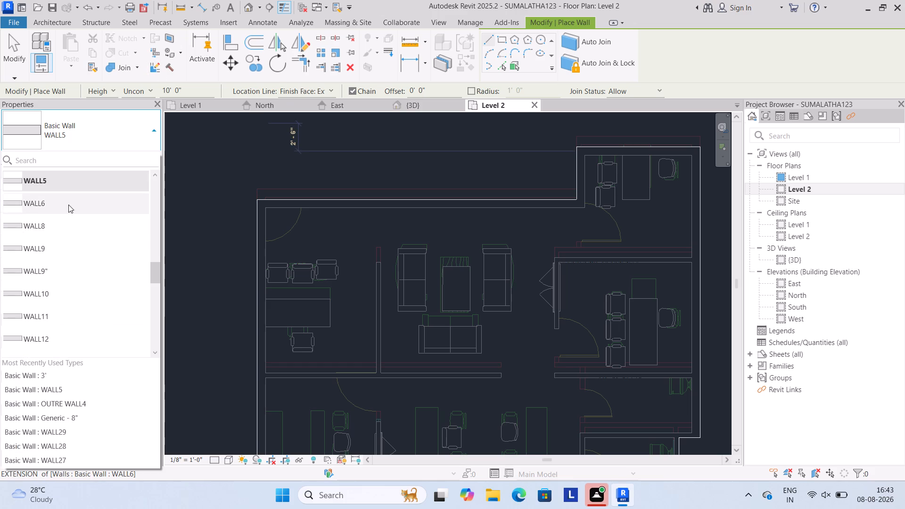
{"action": "left_click", "coordinate": [60, 253]}
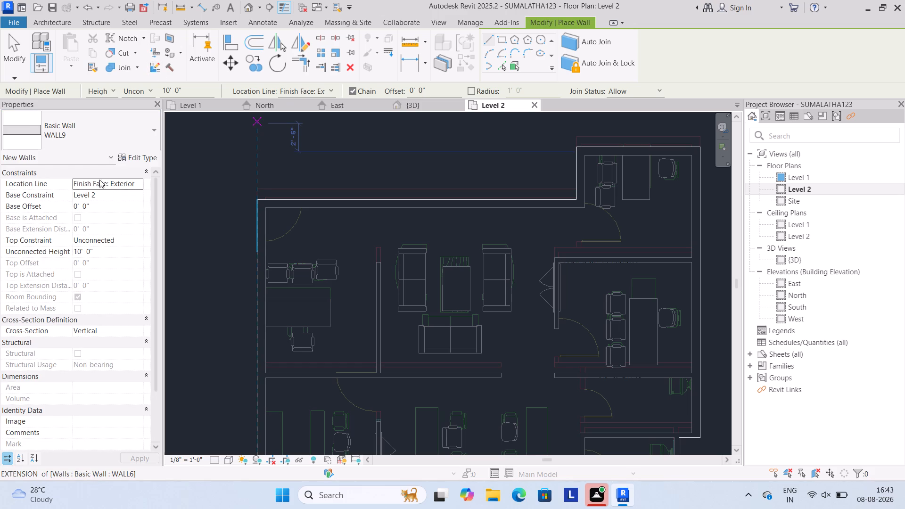
{"action": "left_click", "coordinate": [147, 133]}
{"action": "scroll", "coordinate": [44, 296], "scroll_direction": "down", "scroll_amount": 8}
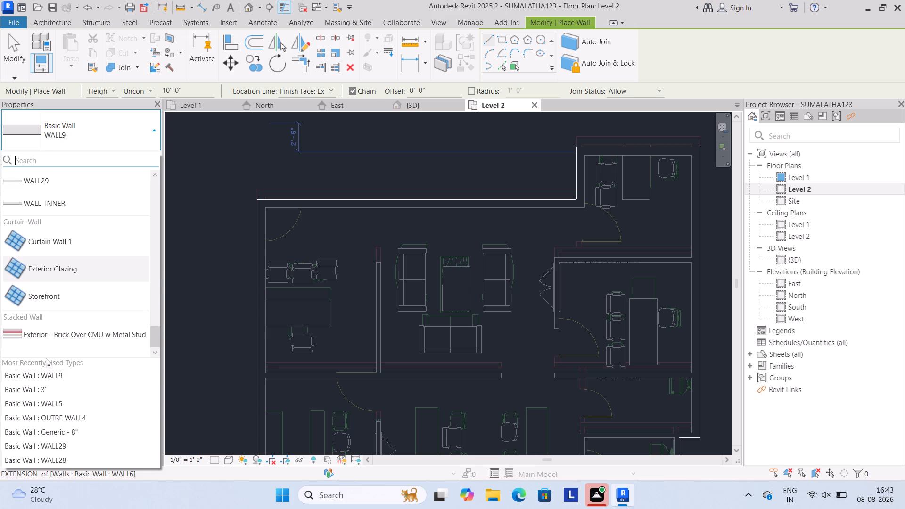
{"action": "scroll", "coordinate": [57, 354], "scroll_direction": "down", "scroll_amount": 3}
{"action": "scroll", "coordinate": [82, 297], "scroll_direction": "up", "scroll_amount": 11}
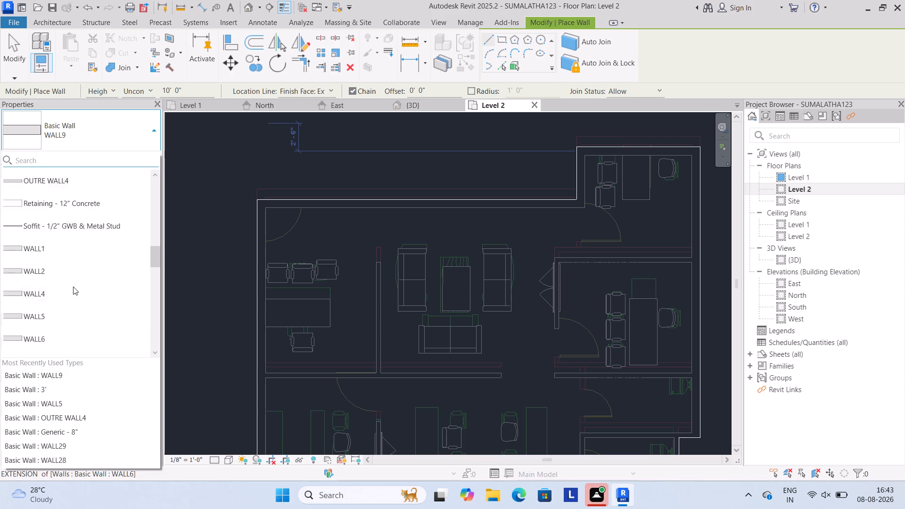
{"action": "scroll", "coordinate": [38, 239], "scroll_direction": "up", "scroll_amount": 11}
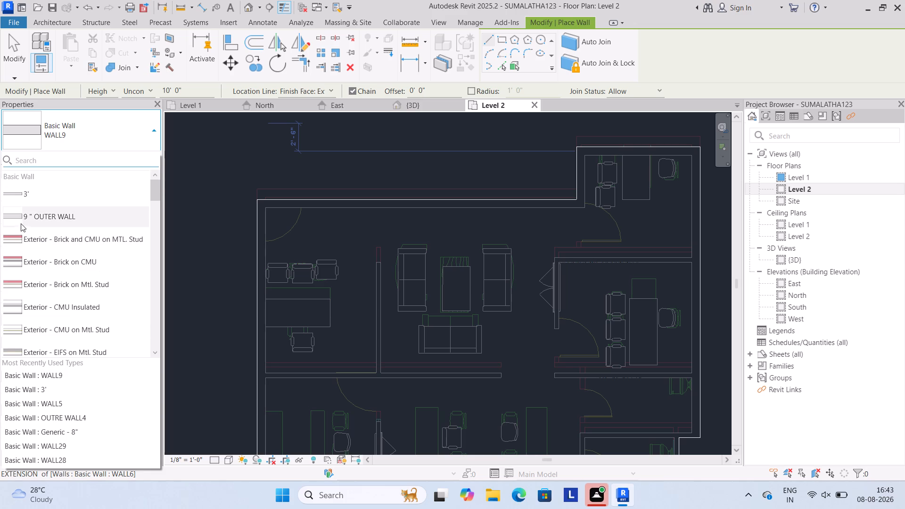
{"action": "scroll", "coordinate": [21, 223], "scroll_direction": "up", "scroll_amount": 1}
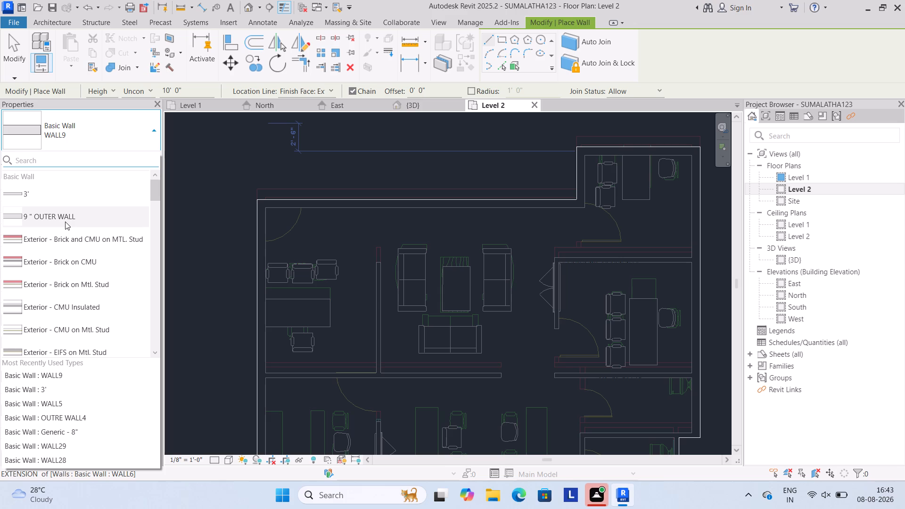
{"action": "left_click", "coordinate": [65, 222]}
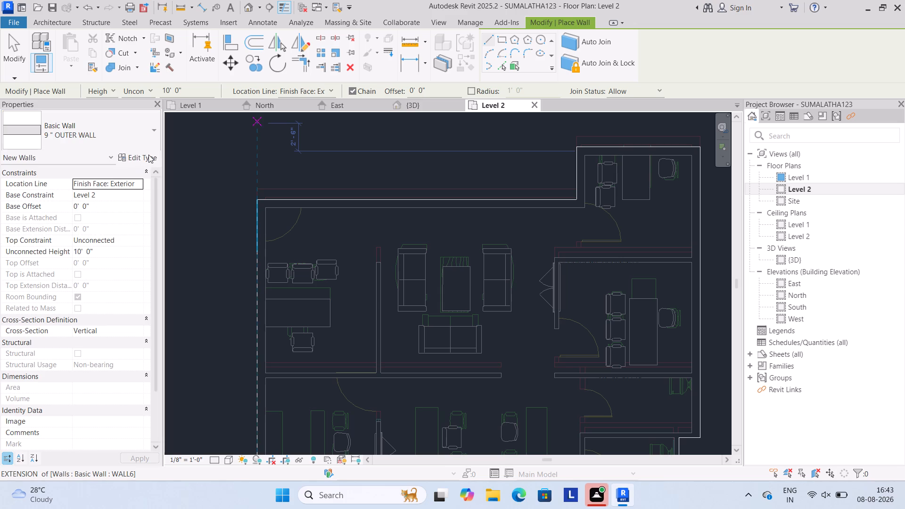
{"action": "left_click", "coordinate": [148, 155]}
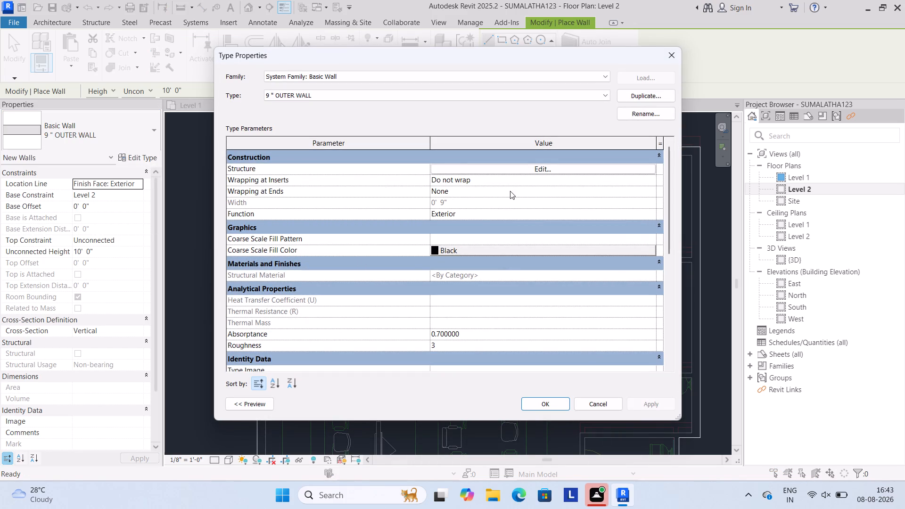
{"action": "left_click", "coordinate": [560, 401]}
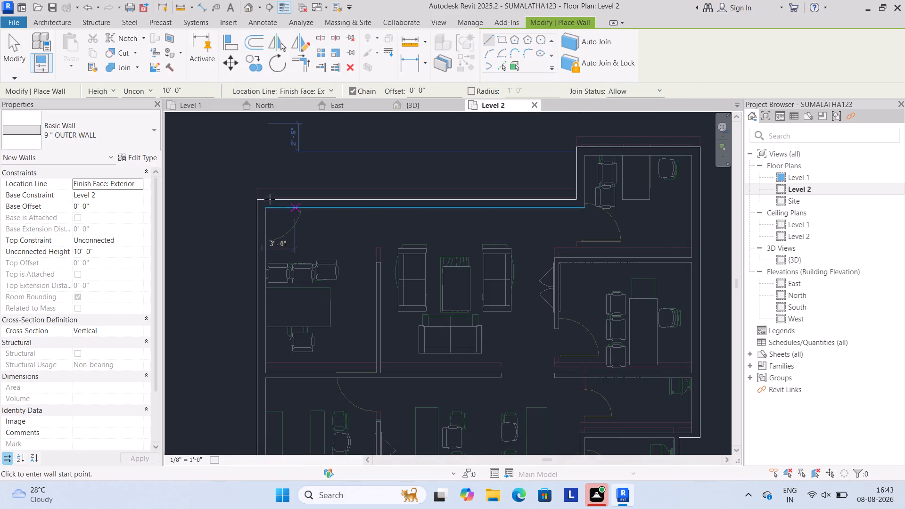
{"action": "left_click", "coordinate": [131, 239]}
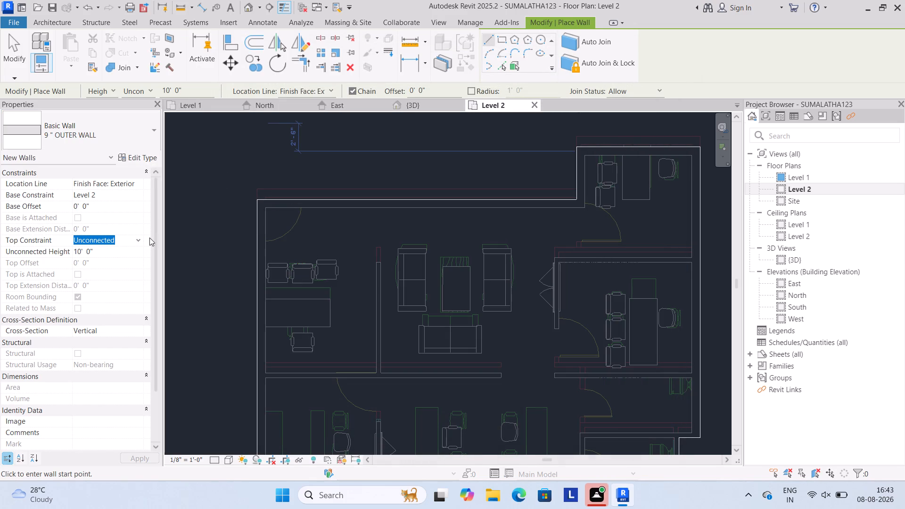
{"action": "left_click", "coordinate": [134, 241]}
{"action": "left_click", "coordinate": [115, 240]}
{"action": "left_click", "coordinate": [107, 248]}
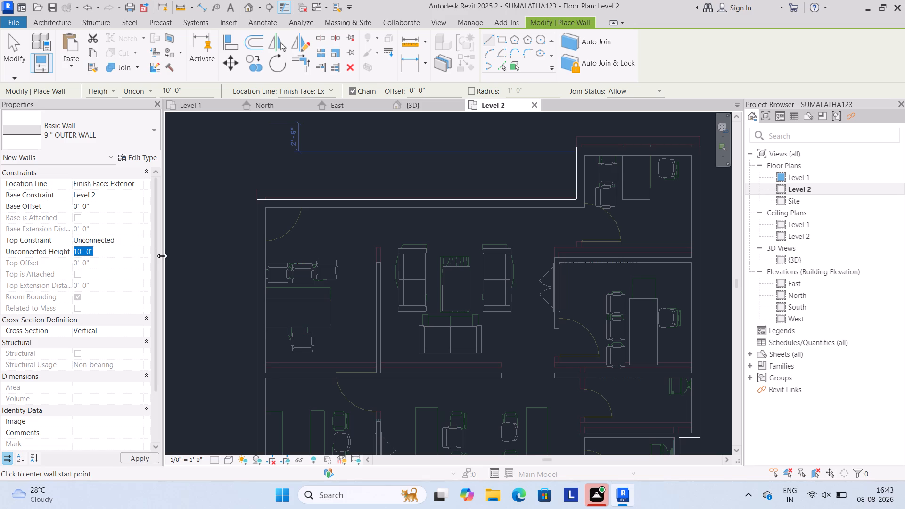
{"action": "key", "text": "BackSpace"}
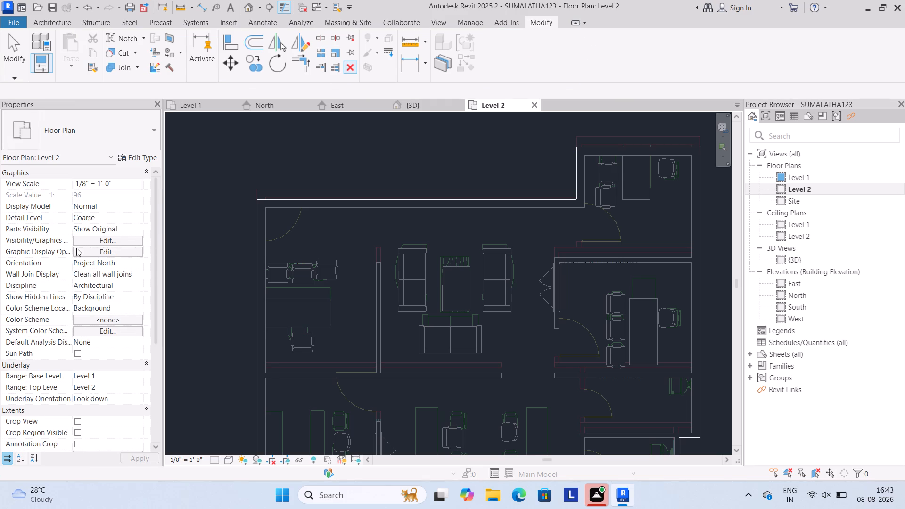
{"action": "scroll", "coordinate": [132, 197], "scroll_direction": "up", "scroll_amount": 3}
Restart the architectural wall on Level 2 with type 9 " OUTER WALL and set its unconnected height to 3'.
{"action": "left_click", "coordinate": [48, 22]}
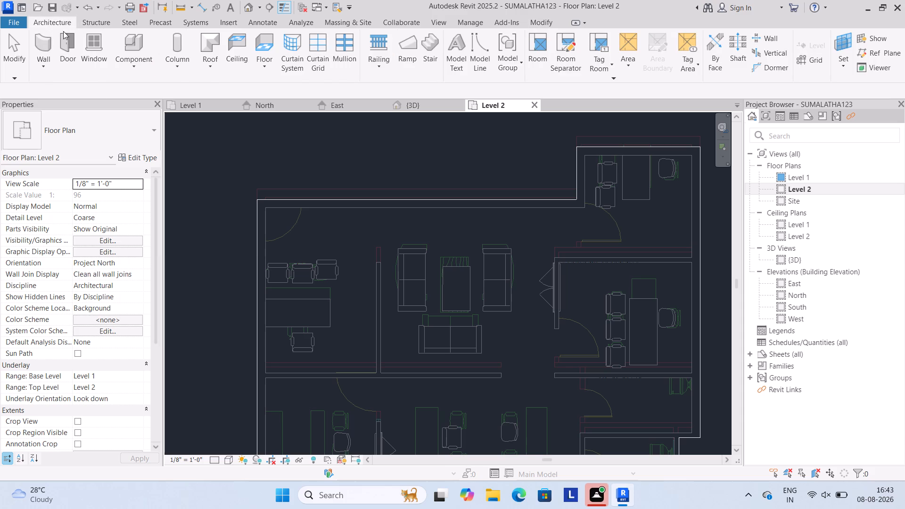
{"action": "left_click", "coordinate": [38, 61]}
{"action": "left_click", "coordinate": [58, 86]}
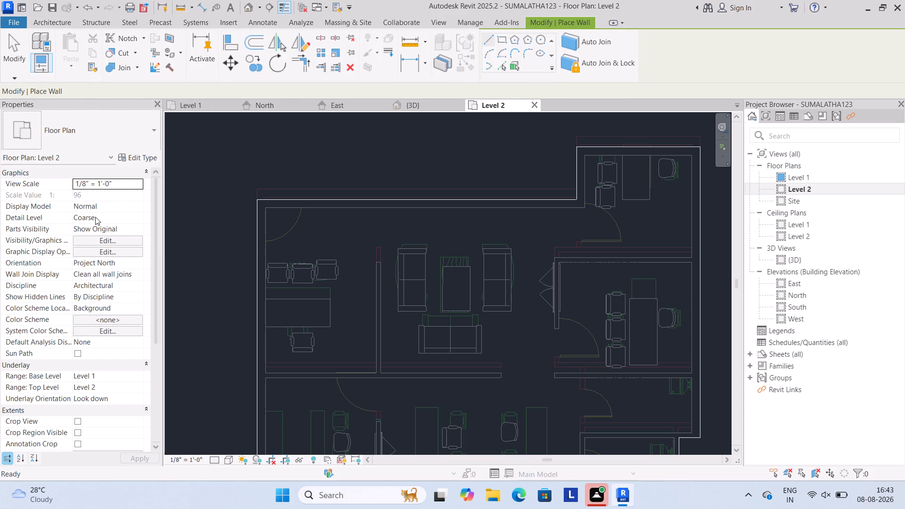
{"action": "left_click", "coordinate": [102, 123]}
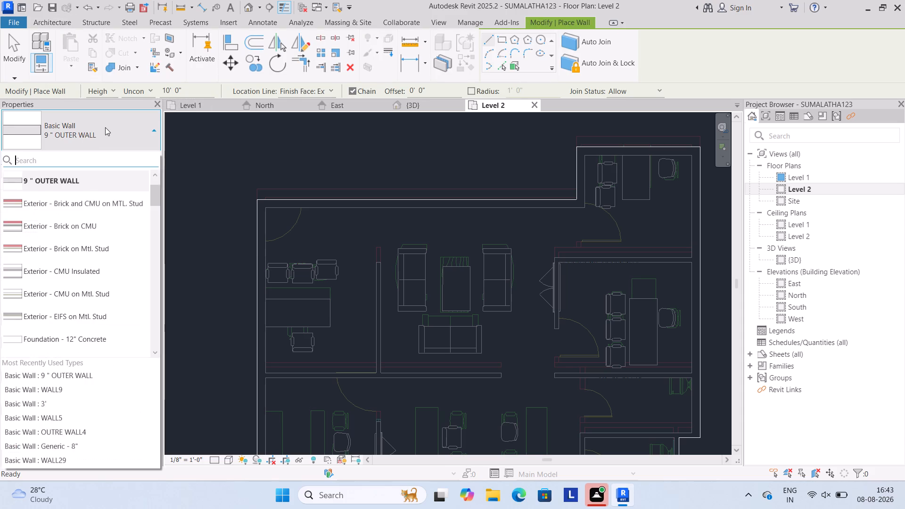
{"action": "left_click", "coordinate": [105, 128]}
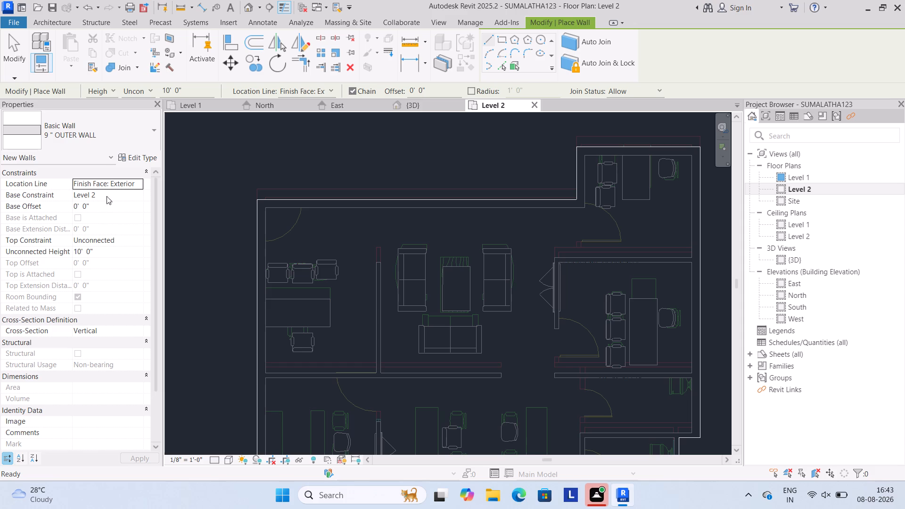
{"action": "left_click", "coordinate": [115, 253]}
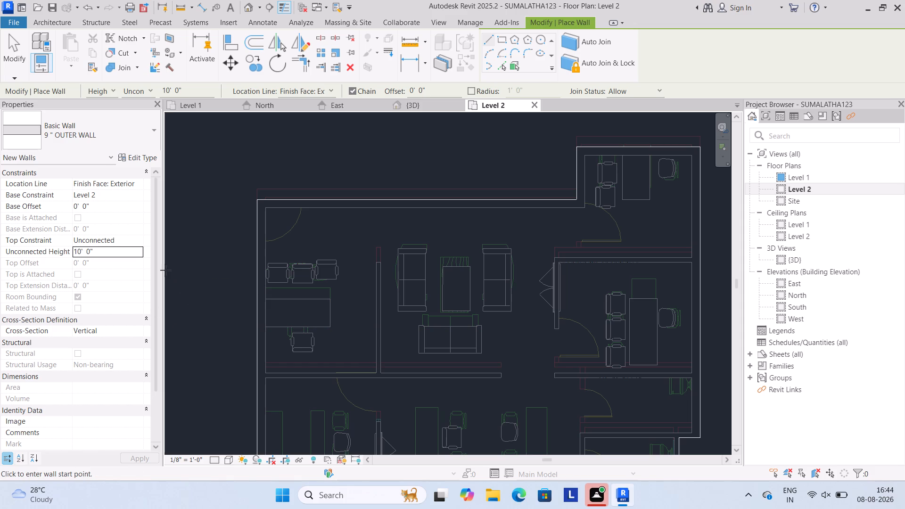
{"action": "key", "text": "3"}
{"action": "left_click", "coordinate": [125, 250]}
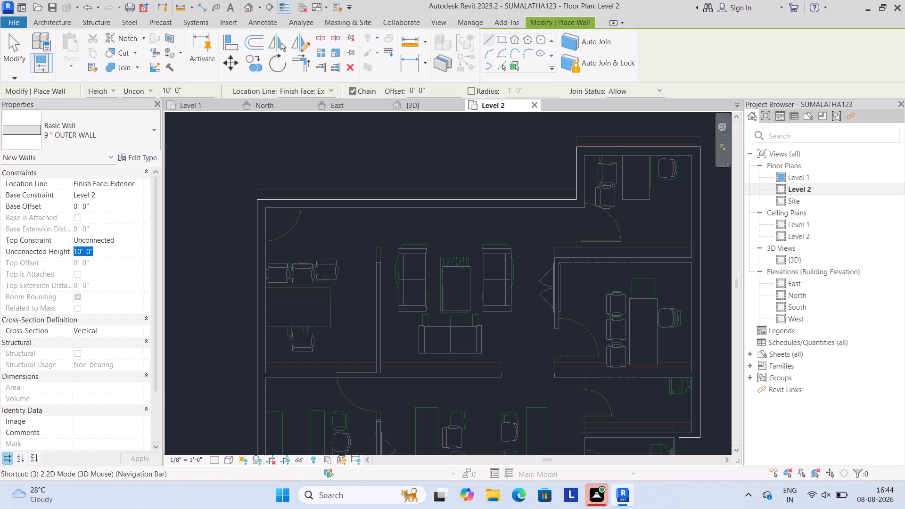
{"action": "key", "text": "BackSpace"}
{"action": "key", "text": "3"}
{"action": "key", "text": "apostrophe"}
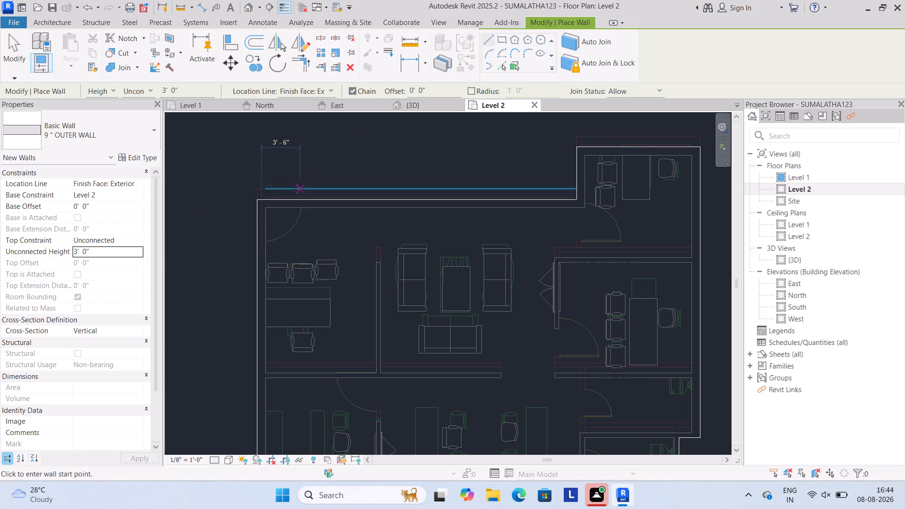
Draw a straight wall about 30' long from the building's northwest corner along the north edge to the jog.
{"action": "scroll", "coordinate": [263, 206], "scroll_direction": "up", "scroll_amount": 3}
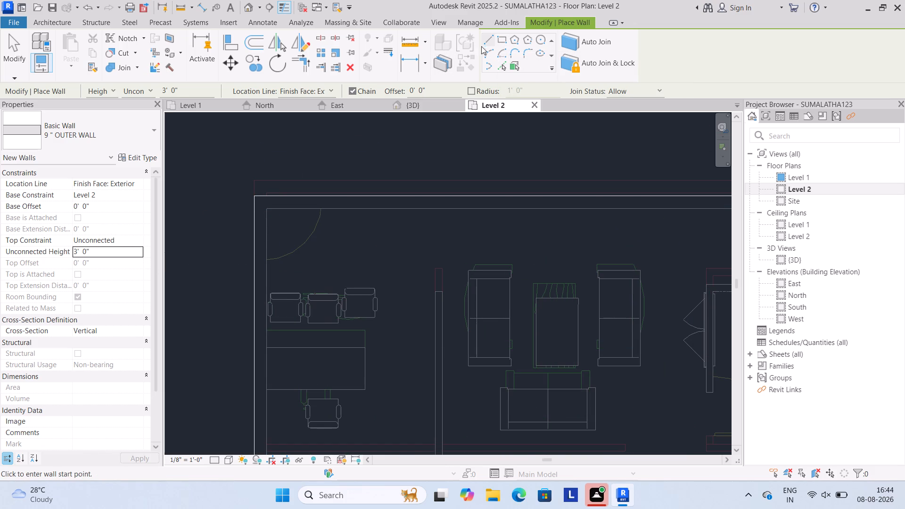
{"action": "left_click", "coordinate": [484, 39]}
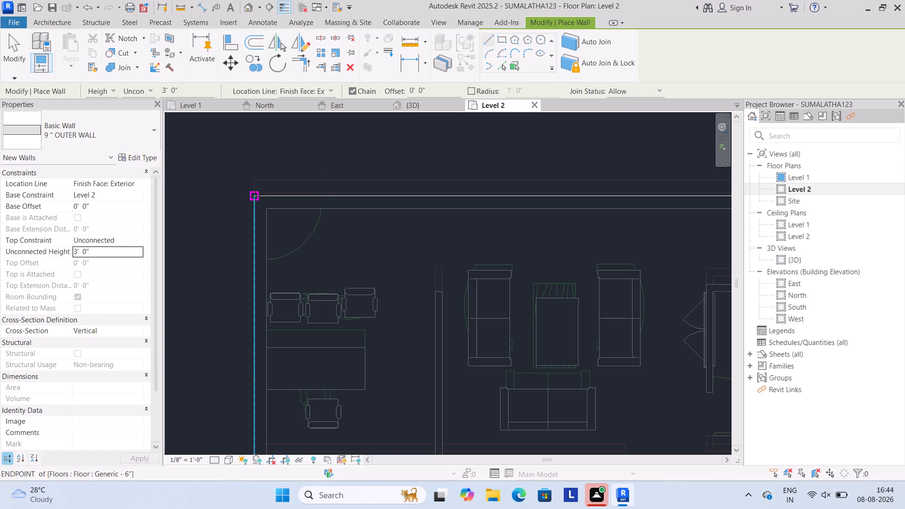
{"action": "left_click", "coordinate": [258, 196]}
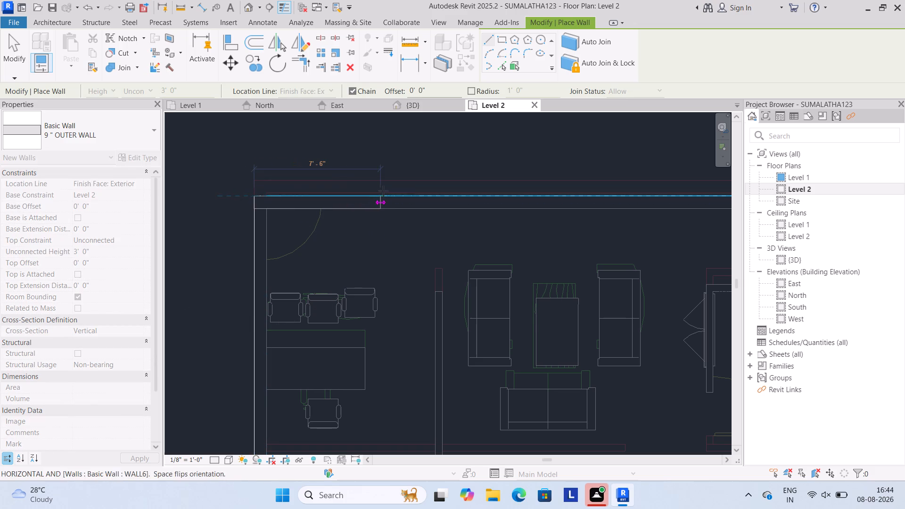
{"action": "middle_click_drag", "start_coordinate": [376, 197], "coordinate": [211, 184]}
{"action": "scroll", "coordinate": [209, 183], "scroll_direction": "down", "scroll_amount": 2}
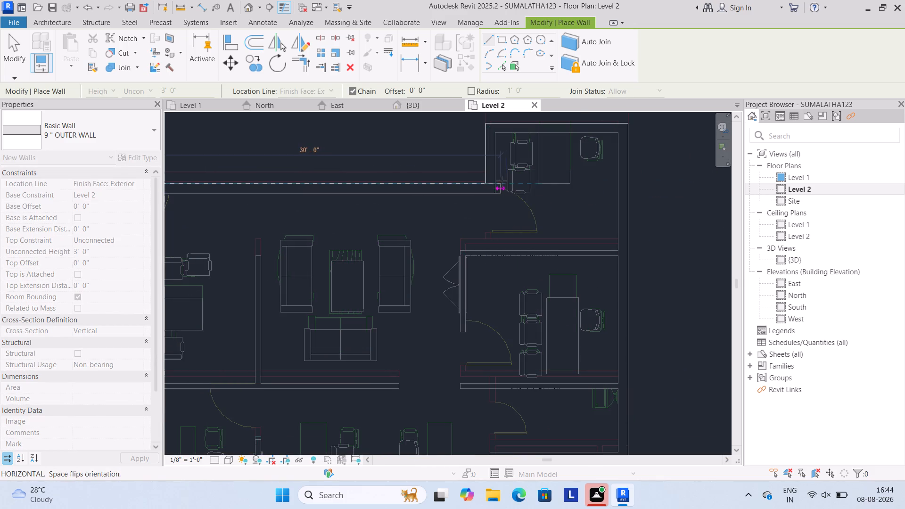
{"action": "scroll", "coordinate": [501, 181], "scroll_direction": "up", "scroll_amount": 6}
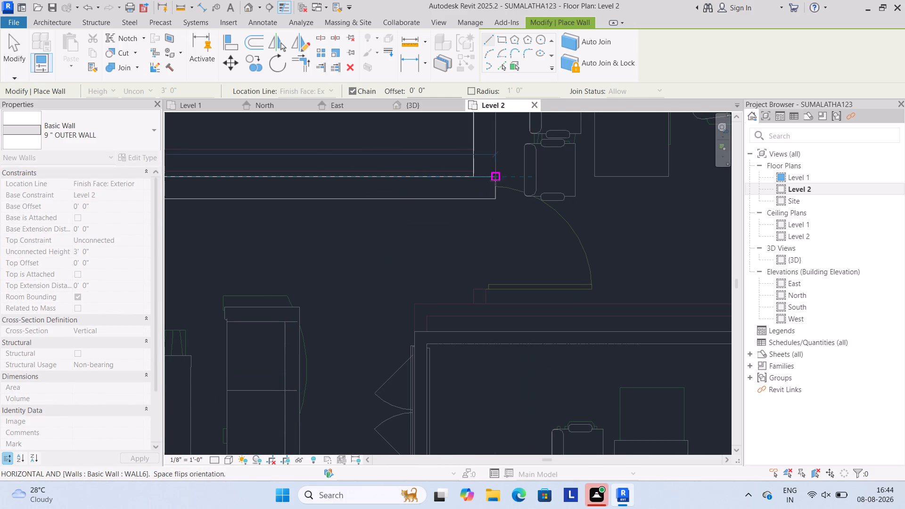
{"action": "scroll", "coordinate": [494, 181], "scroll_direction": "up", "scroll_amount": 2}
{"action": "left_click", "coordinate": [494, 181]}
Continue the wall chain about 4'-9" north along the jog and east along the northeast room's north edge to the outer corner, flipping orientation as needed.
{"action": "middle_click_drag", "start_coordinate": [484, 209], "coordinate": [459, 252]}
{"action": "scroll", "coordinate": [477, 222], "scroll_direction": "down", "scroll_amount": 1}
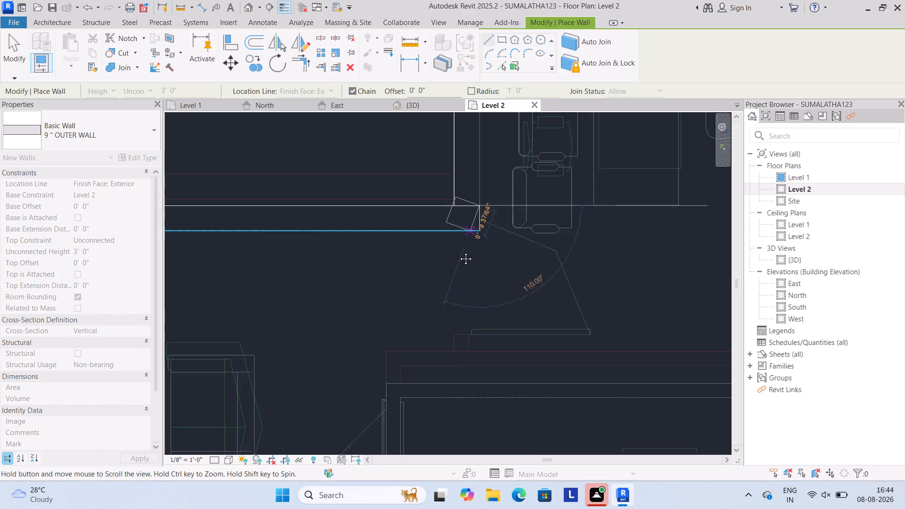
{"action": "middle_click_drag", "start_coordinate": [459, 252], "coordinate": [455, 257]}
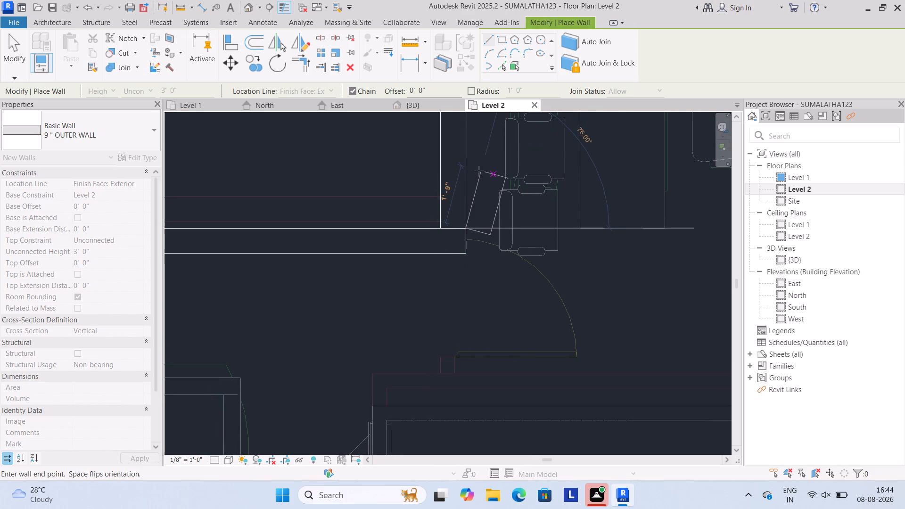
{"action": "key", "text": "space"}
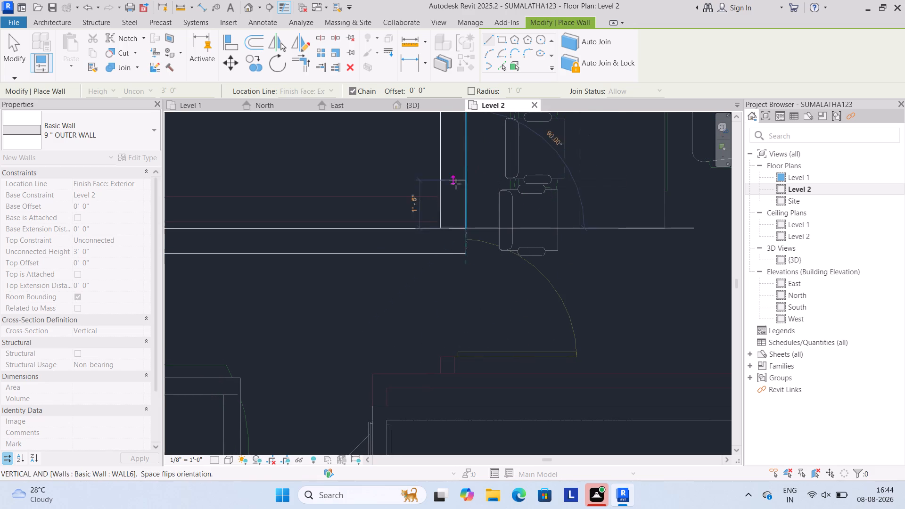
{"action": "middle_click_drag", "start_coordinate": [465, 183], "coordinate": [410, 305]}
{"action": "scroll", "coordinate": [446, 223], "scroll_direction": "down", "scroll_amount": 4}
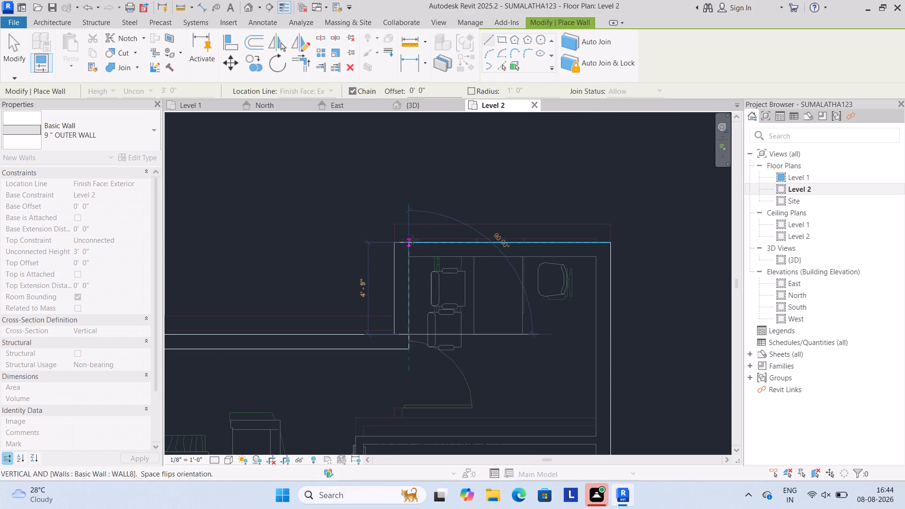
{"action": "left_click", "coordinate": [412, 239]}
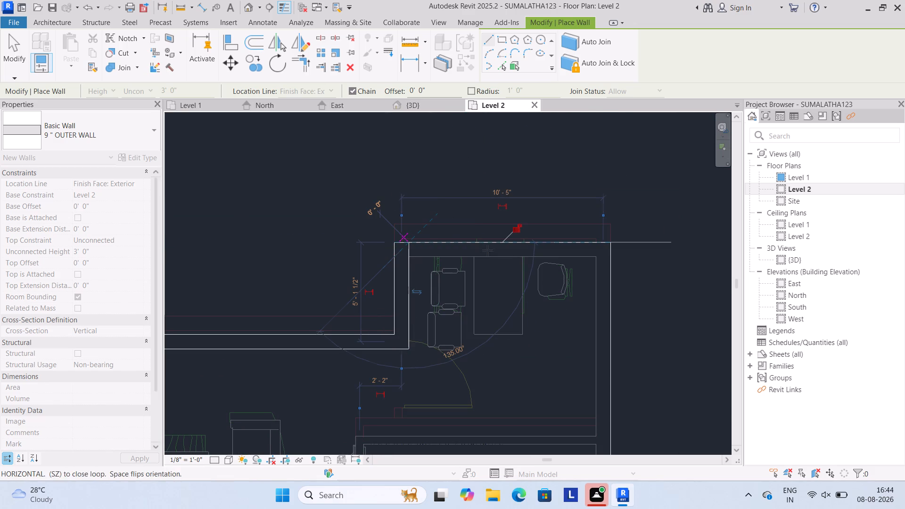
{"action": "key", "text": "space"}
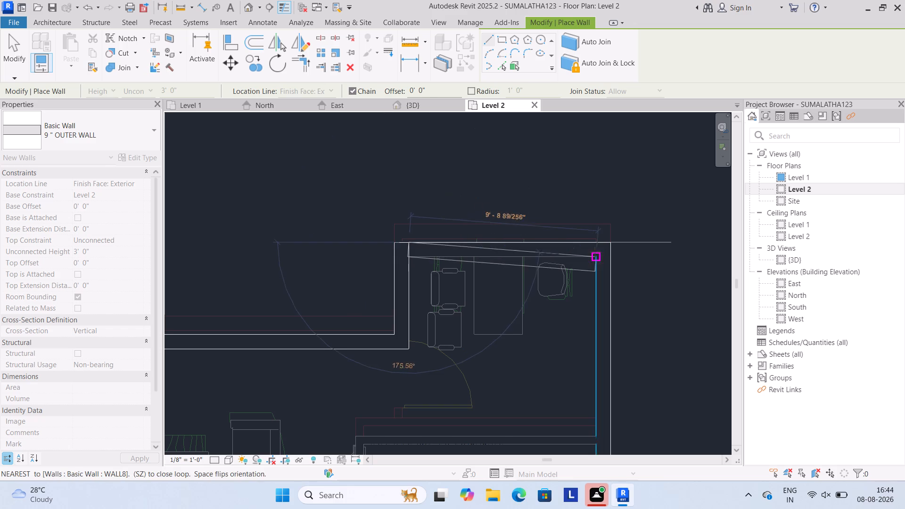
{"action": "left_click", "coordinate": [609, 245]}
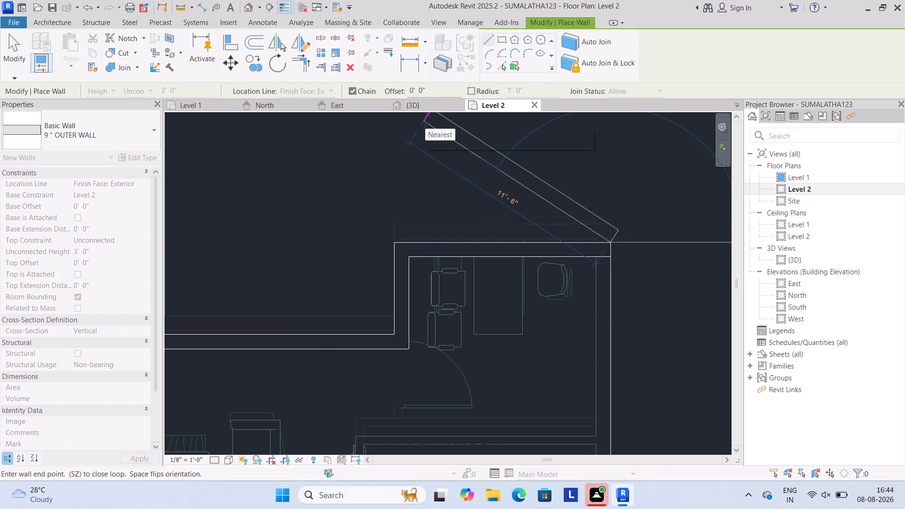
{"action": "left_click", "coordinate": [10, 49]}
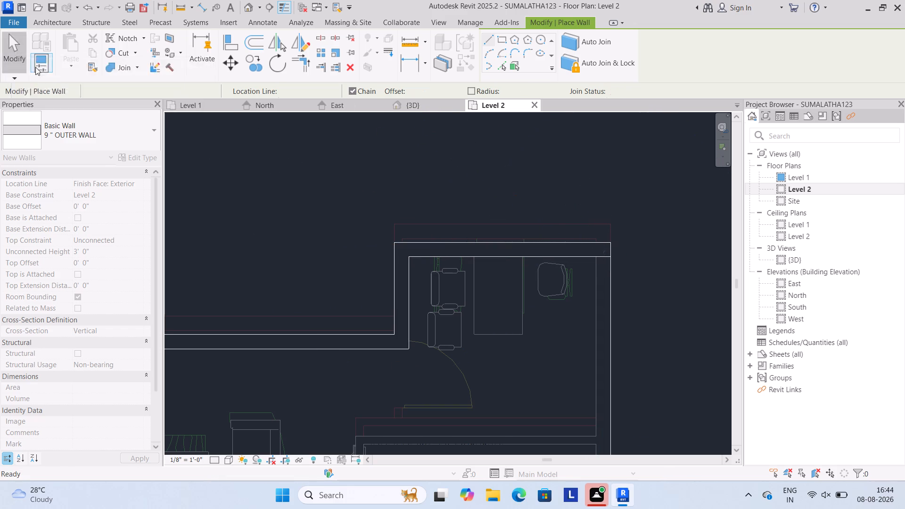
Examine the new Level 2 walls along the building's north side in the 3D view, and select the long north one.
{"action": "left_click", "coordinate": [432, 112]}
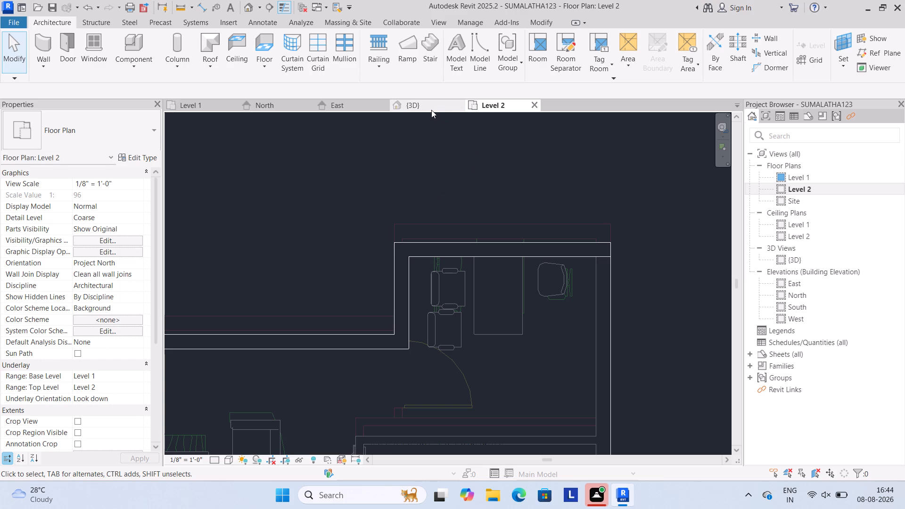
{"action": "left_click", "coordinate": [430, 104]}
{"action": "scroll", "coordinate": [461, 269], "scroll_direction": "down", "scroll_amount": 3}
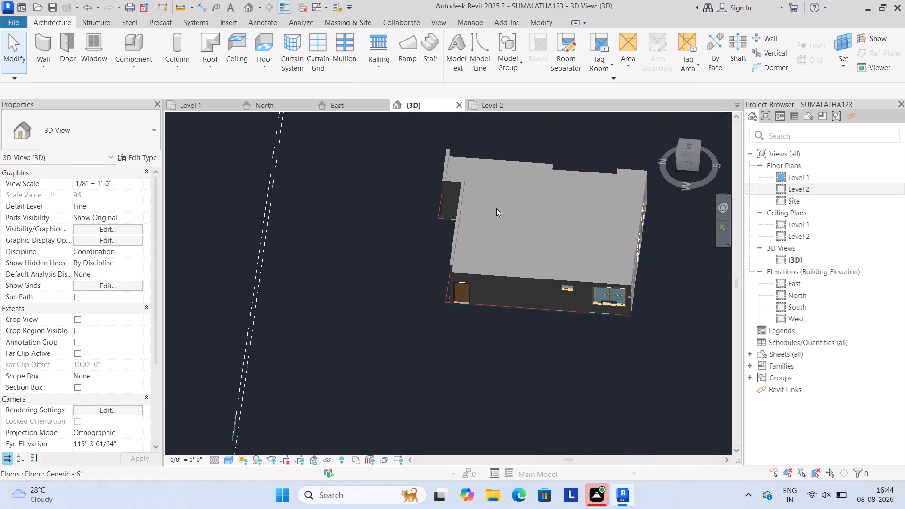
{"action": "scroll", "coordinate": [436, 175], "scroll_direction": "up", "scroll_amount": 7}
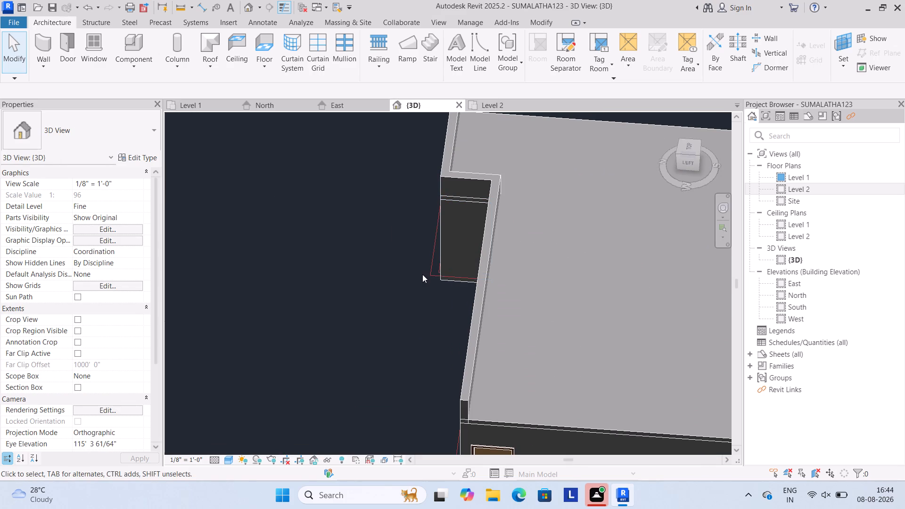
{"action": "middle_click_drag", "start_coordinate": [413, 261], "coordinate": [547, 233], "text": "shift"}
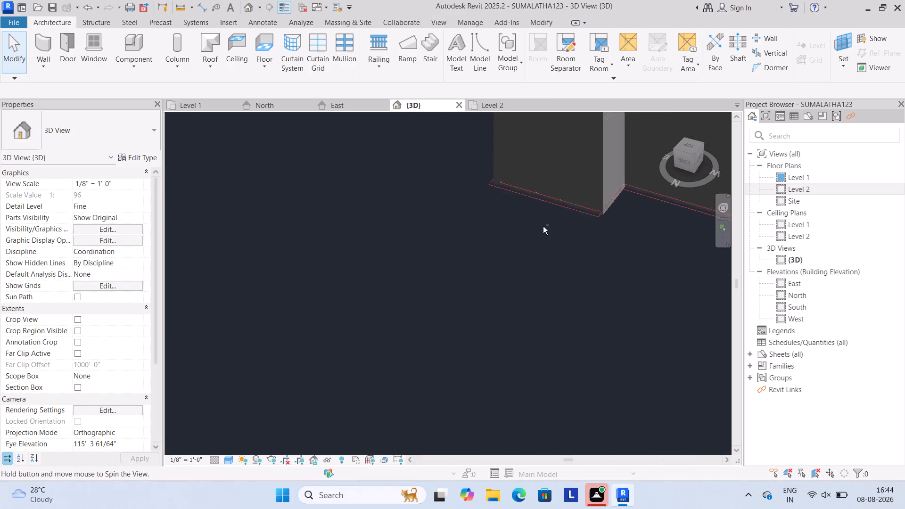
{"action": "scroll", "coordinate": [505, 251], "scroll_direction": "down", "scroll_amount": 5}
{"action": "middle_click_drag", "start_coordinate": [581, 221], "coordinate": [551, 276]}
{"action": "scroll", "coordinate": [612, 265], "scroll_direction": "up", "scroll_amount": 4}
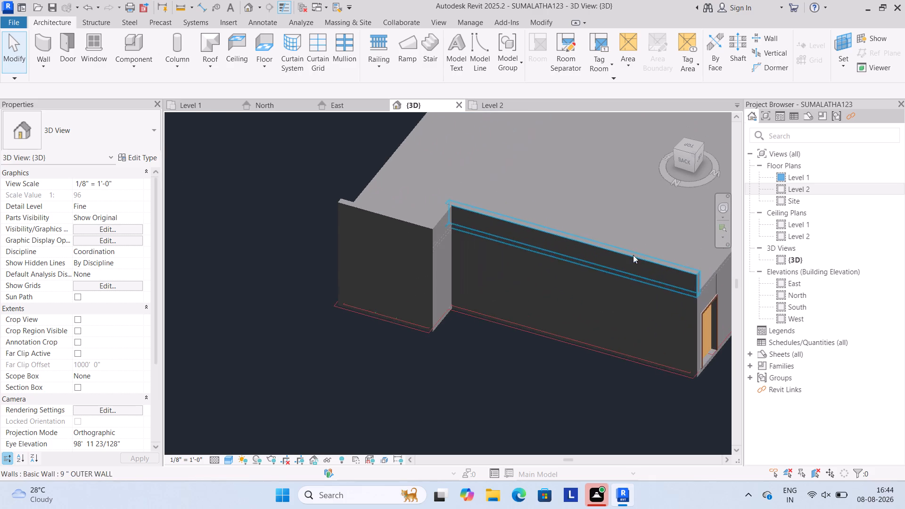
{"action": "right_click_drag", "start_coordinate": [672, 287], "coordinate": [679, 289]}
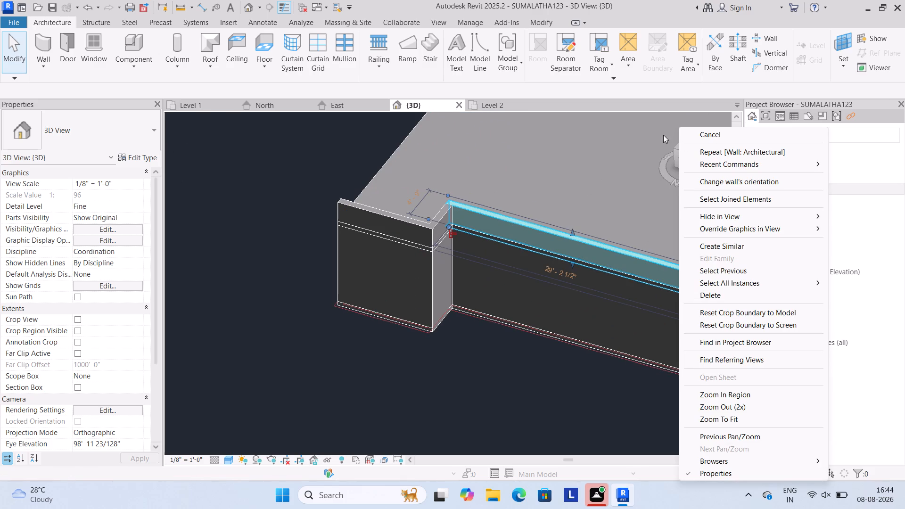
{"action": "scroll", "coordinate": [568, 166], "scroll_direction": "down", "scroll_amount": 2}
{"action": "scroll", "coordinate": [427, 191], "scroll_direction": "down", "scroll_amount": 3}
{"action": "middle_click_drag", "start_coordinate": [369, 193], "coordinate": [322, 220]}
{"action": "left_click", "coordinate": [600, 167]}
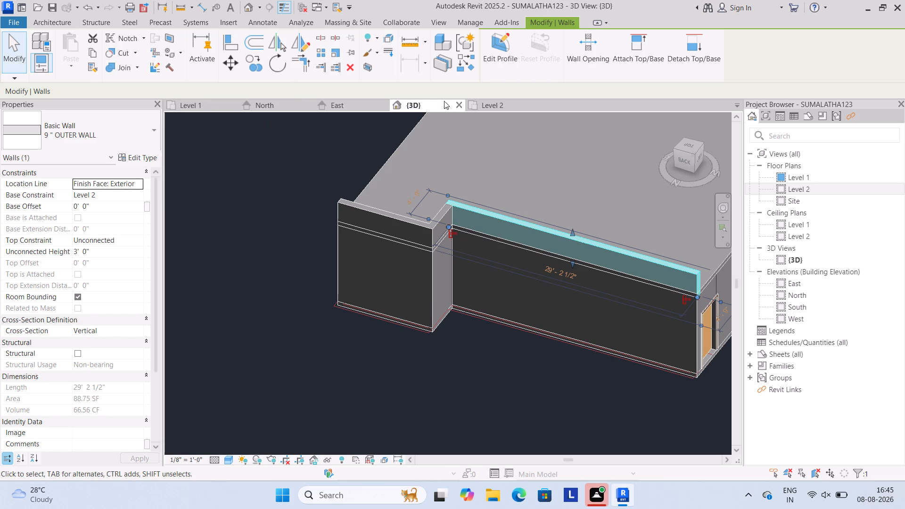
Open the Level 1 floor plan and examine the outer walls around the building's northeast rooms.
{"action": "left_click", "coordinate": [193, 105]}
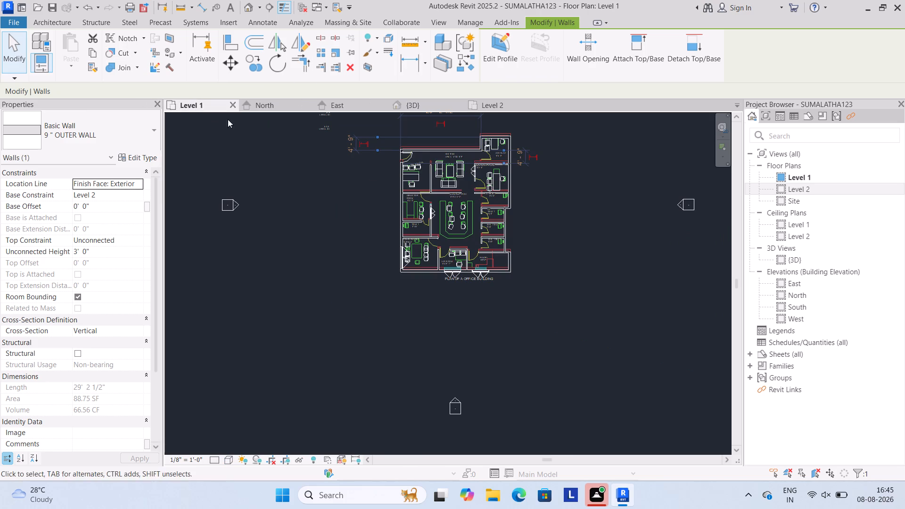
{"action": "middle_click_drag", "start_coordinate": [543, 198], "coordinate": [459, 233]}
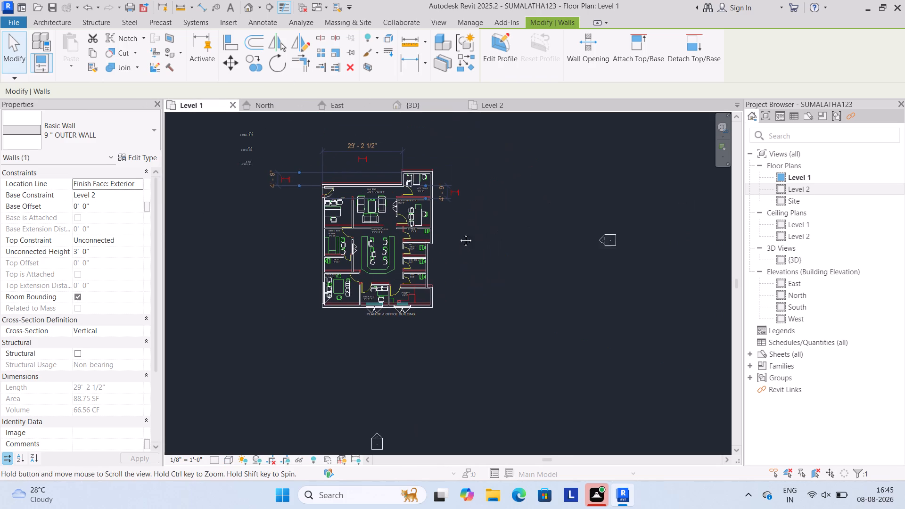
{"action": "middle_click_drag", "start_coordinate": [459, 233], "coordinate": [442, 230]}
{"action": "scroll", "coordinate": [425, 186], "scroll_direction": "up", "scroll_amount": 3}
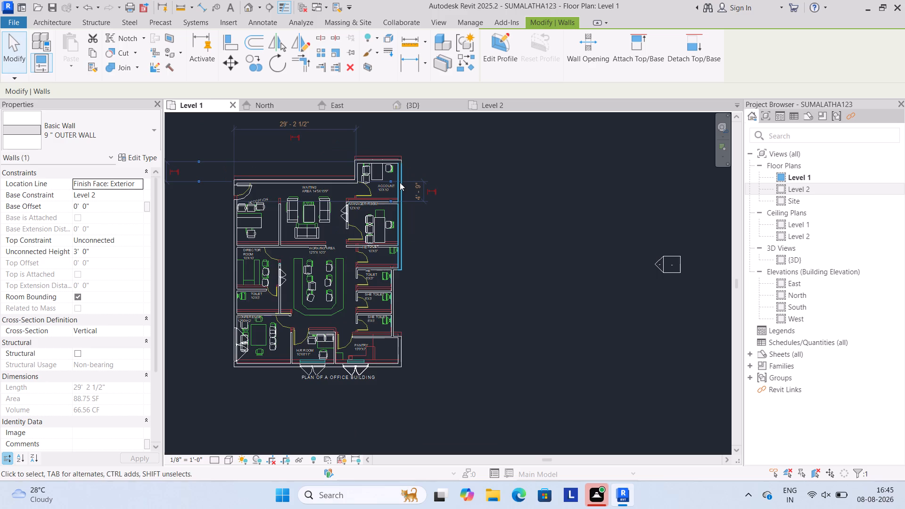
{"action": "scroll", "coordinate": [401, 181], "scroll_direction": "up", "scroll_amount": 3}
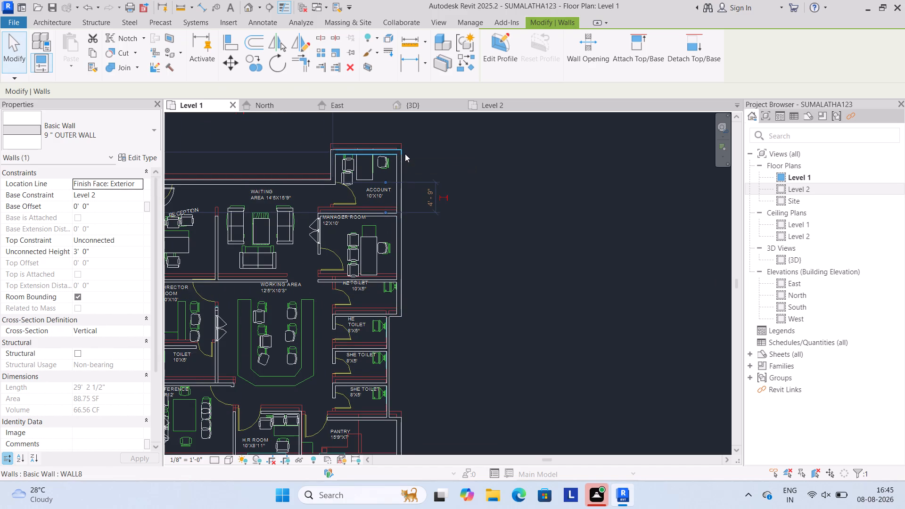
{"action": "scroll", "coordinate": [405, 154], "scroll_direction": "down", "scroll_amount": 2}
{"action": "scroll", "coordinate": [400, 153], "scroll_direction": "up", "scroll_amount": 2}
{"action": "scroll", "coordinate": [410, 181], "scroll_direction": "down", "scroll_amount": 2}
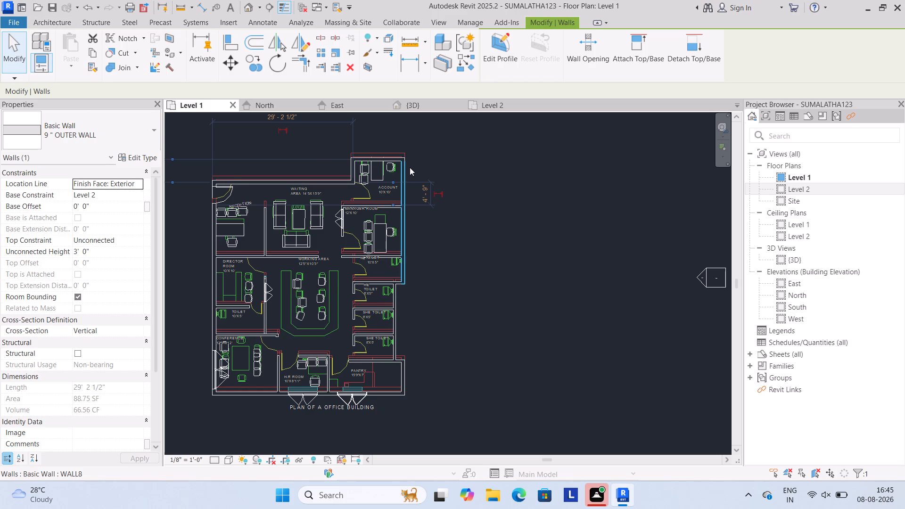
{"action": "scroll", "coordinate": [410, 167], "scroll_direction": "up", "scroll_amount": 1}
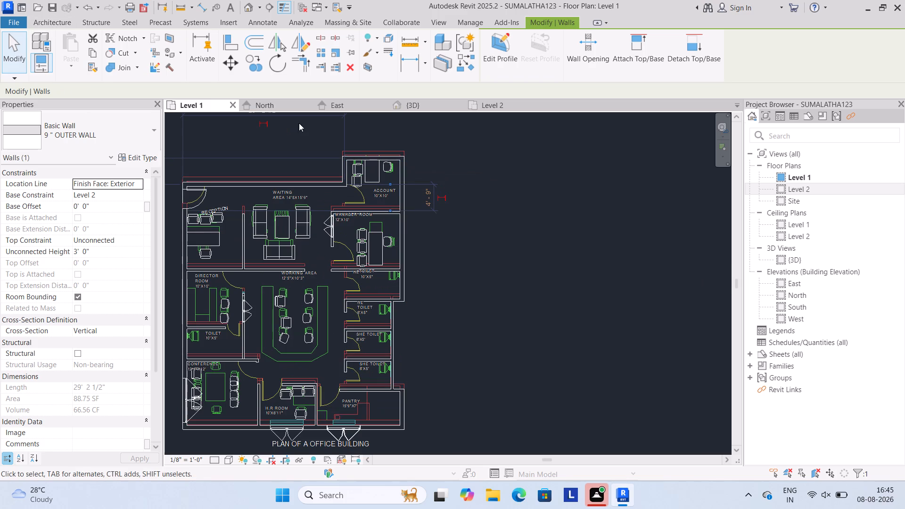
Review the type properties of the selected 9 " OUTER WALL wall.
{"action": "left_click", "coordinate": [140, 156]}
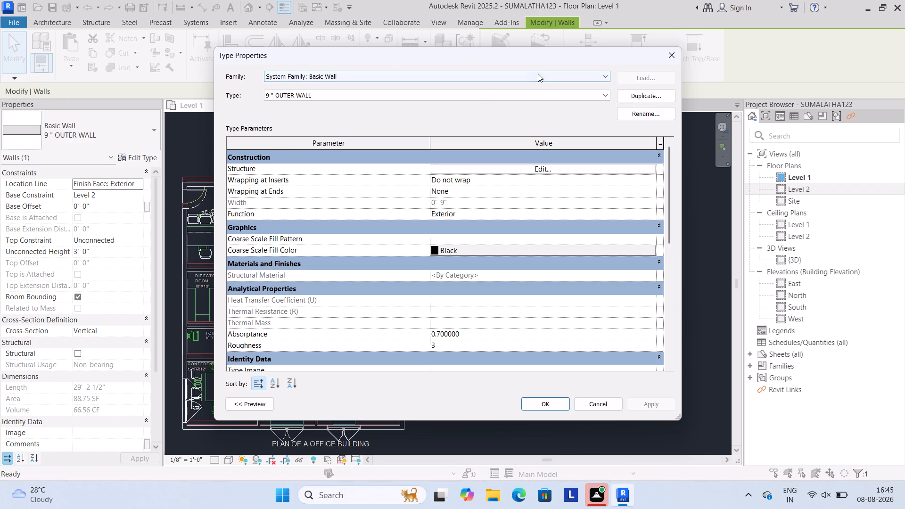
{"action": "left_click", "coordinate": [668, 52]}
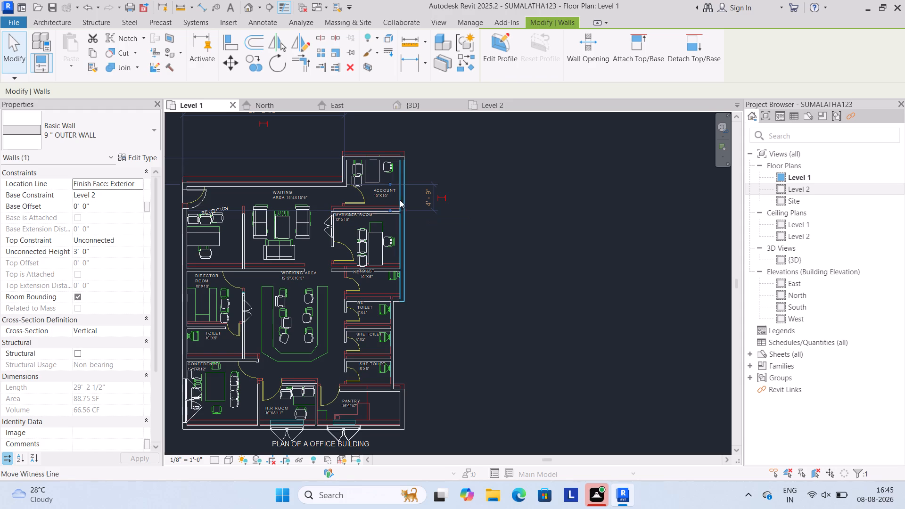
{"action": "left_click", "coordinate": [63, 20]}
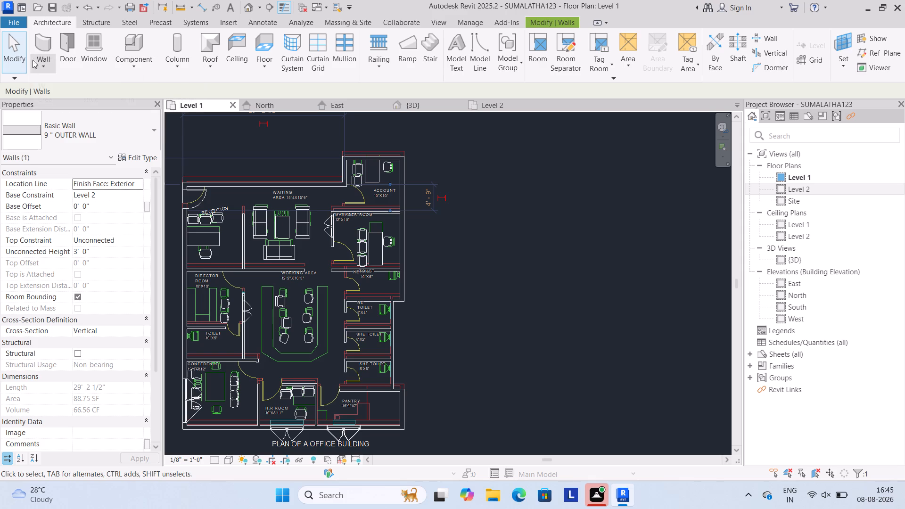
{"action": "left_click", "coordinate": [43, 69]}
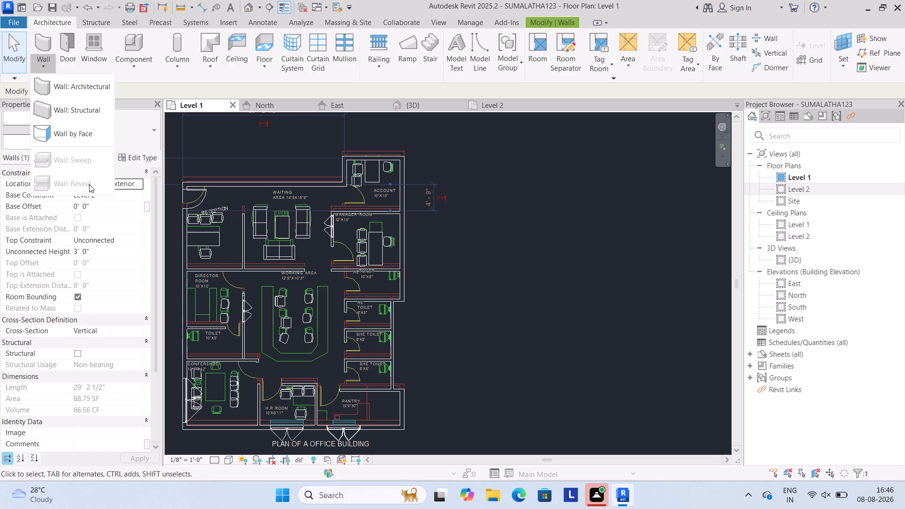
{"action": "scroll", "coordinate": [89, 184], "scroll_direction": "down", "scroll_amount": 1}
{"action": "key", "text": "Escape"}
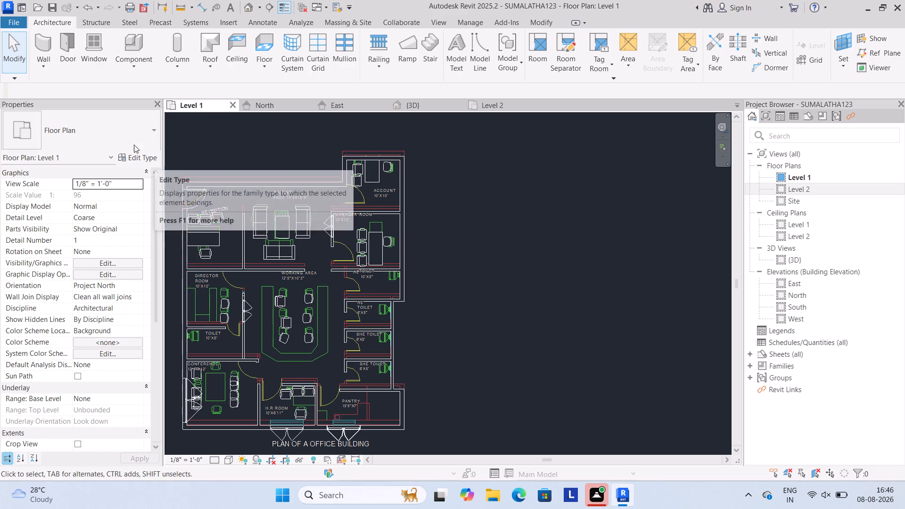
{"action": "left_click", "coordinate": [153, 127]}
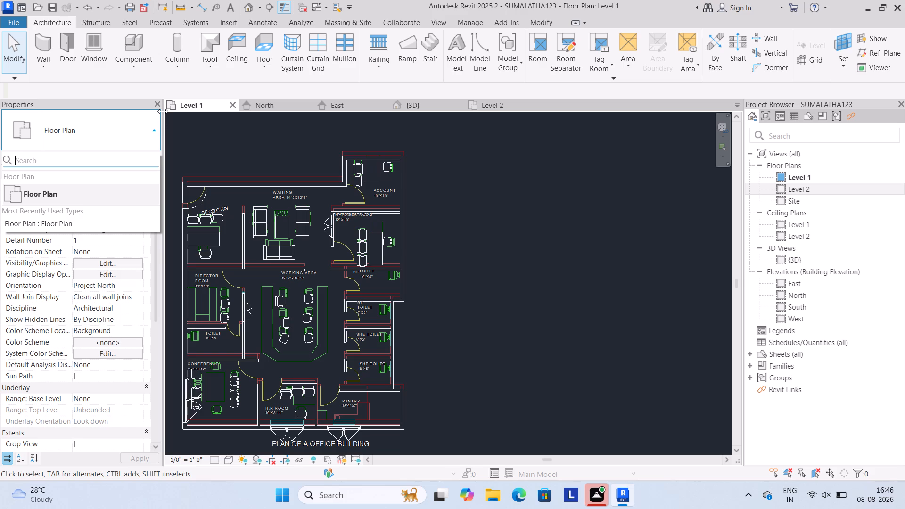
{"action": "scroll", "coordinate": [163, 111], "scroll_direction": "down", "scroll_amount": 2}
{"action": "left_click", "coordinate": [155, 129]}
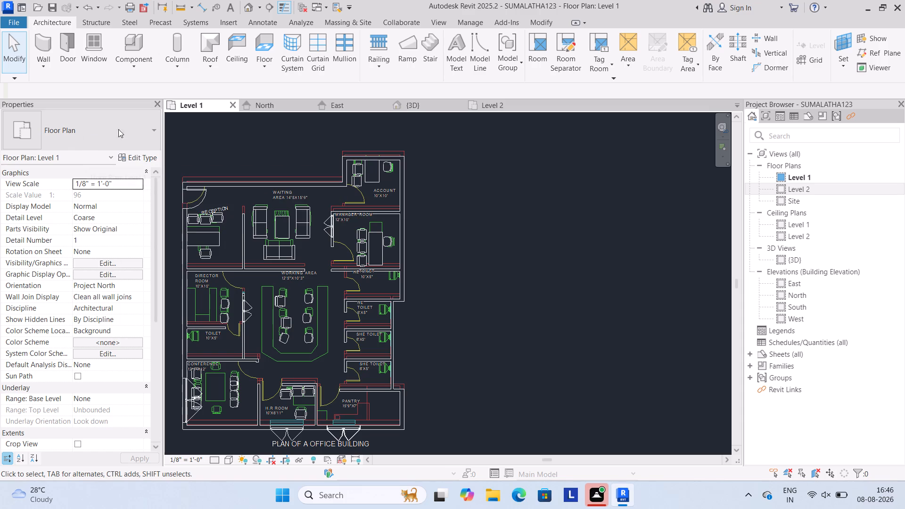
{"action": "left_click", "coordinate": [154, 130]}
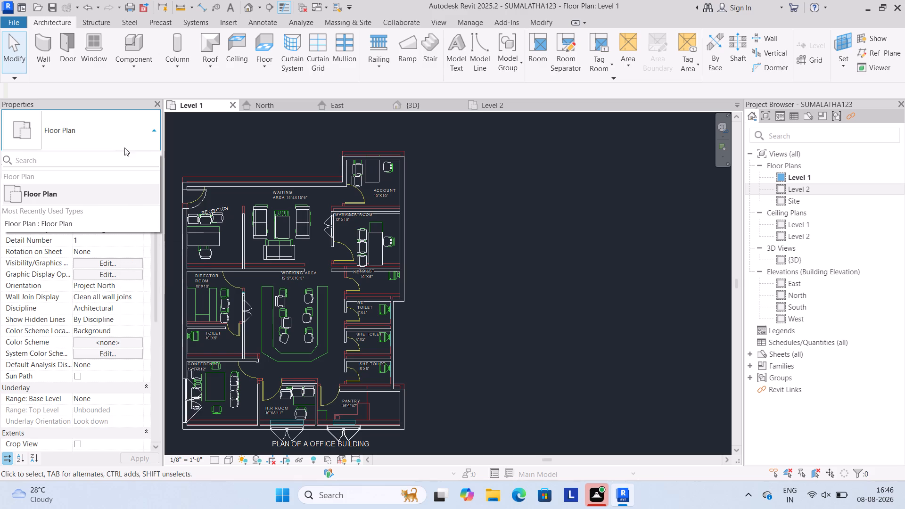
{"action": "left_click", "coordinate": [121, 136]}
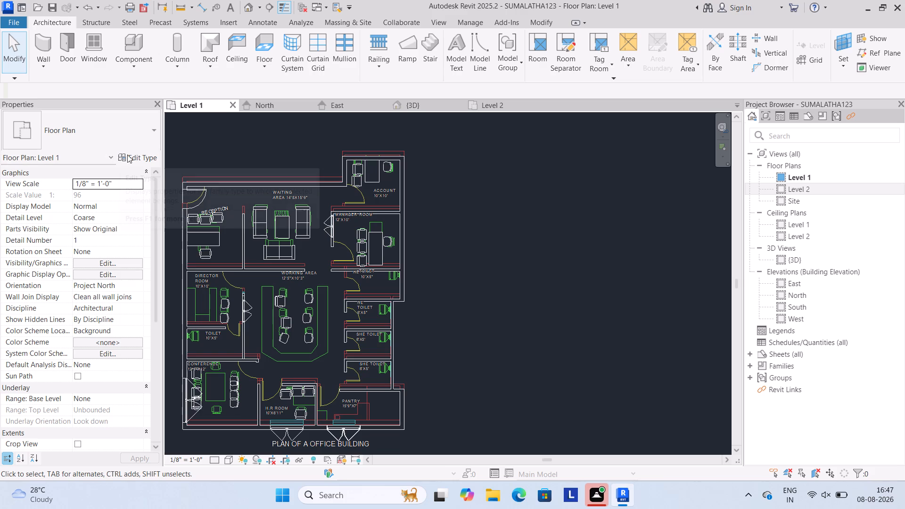
Duplicate the Level 1 view's Floor Plan type as Floor Plan 2 and apply it to the view.
{"action": "left_click", "coordinate": [141, 155]}
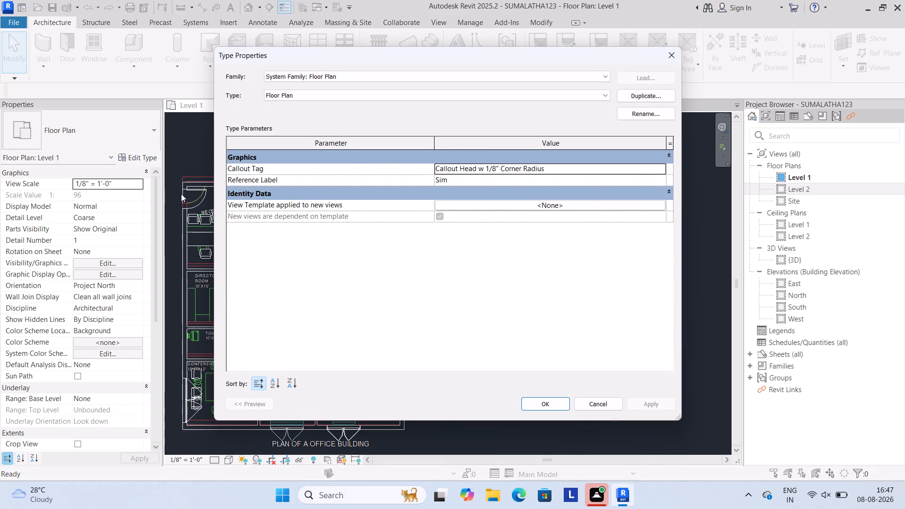
{"action": "left_click", "coordinate": [625, 91]}
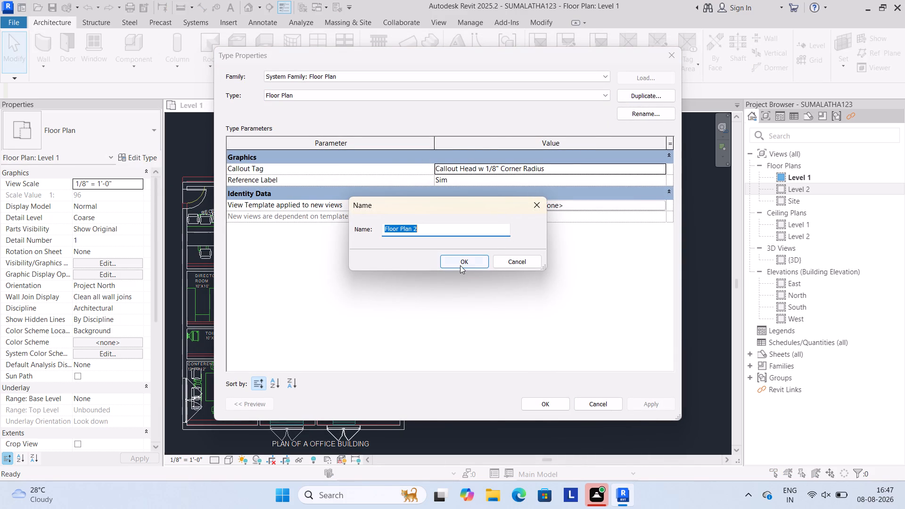
{"action": "left_click", "coordinate": [462, 263]}
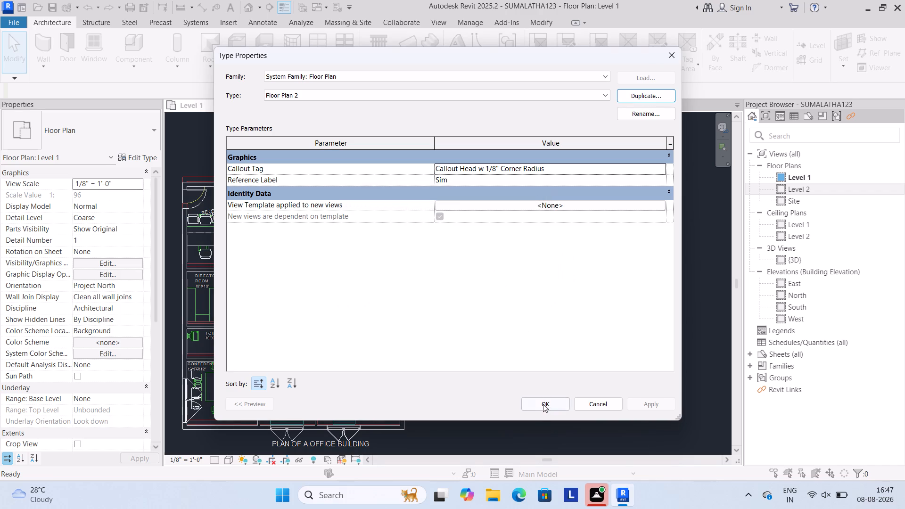
{"action": "left_click", "coordinate": [543, 406]}
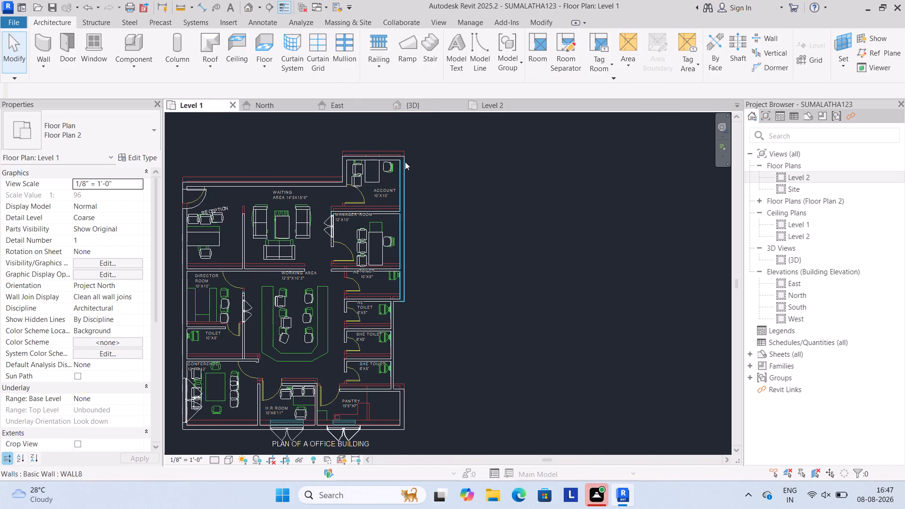
Place 3' high 9 " OUTER WALL architectural walls on Level 1 with Pick Lines along the ACCOUNT room's north edge and the adjoining east edge.
{"action": "scroll", "coordinate": [405, 162], "scroll_direction": "up", "scroll_amount": 2}
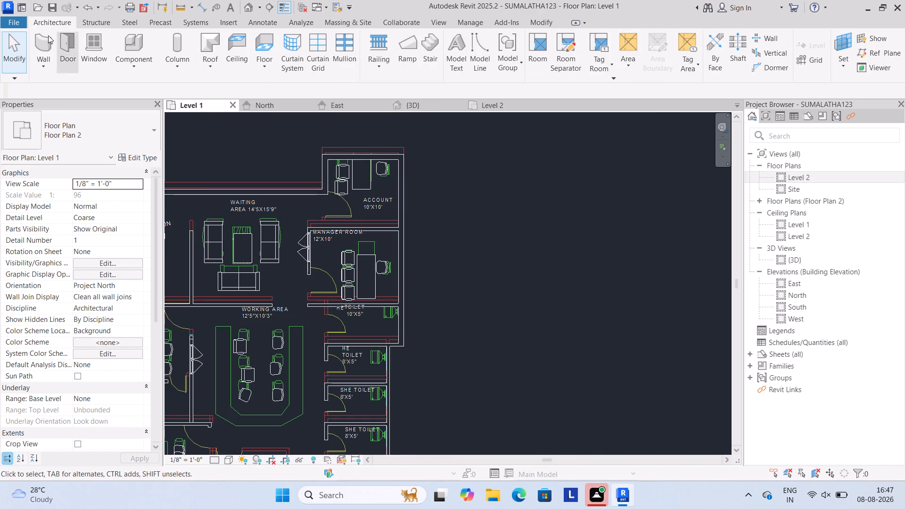
{"action": "left_click", "coordinate": [13, 49]}
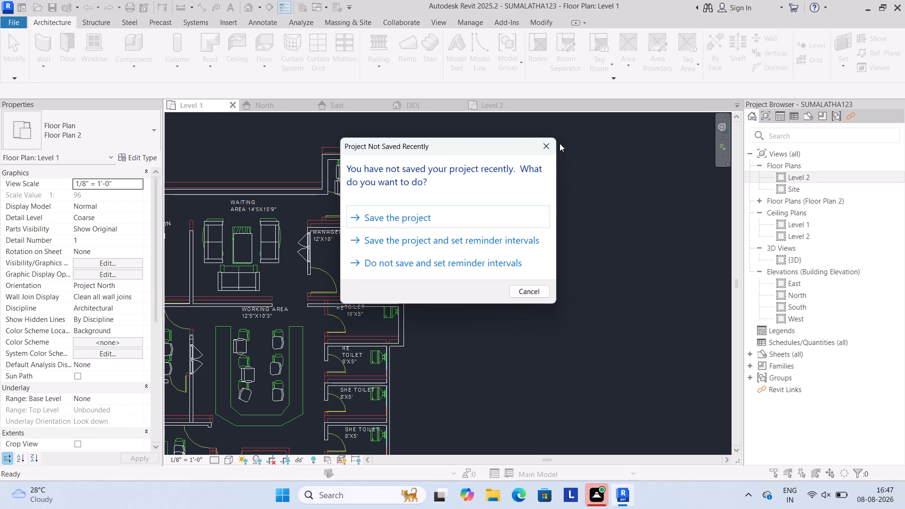
{"action": "left_click", "coordinate": [548, 143]}
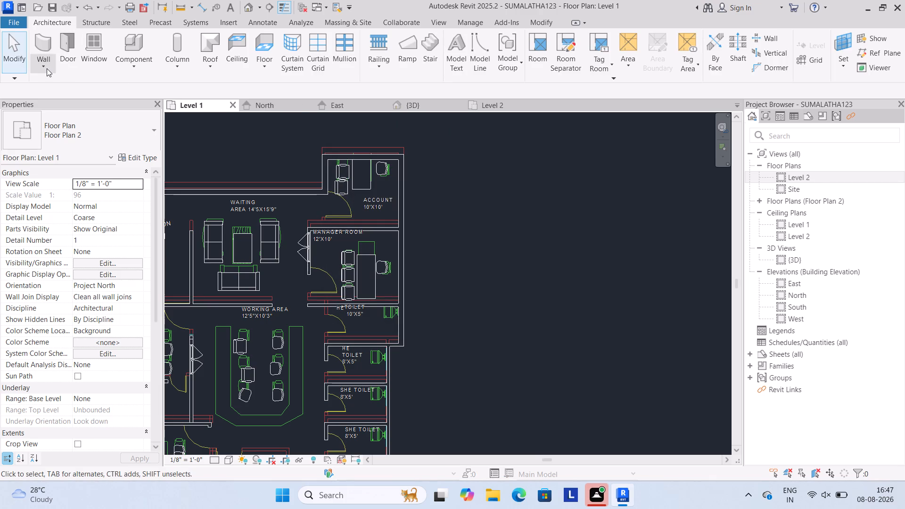
{"action": "left_click", "coordinate": [47, 68]}
{"action": "left_click", "coordinate": [51, 83]}
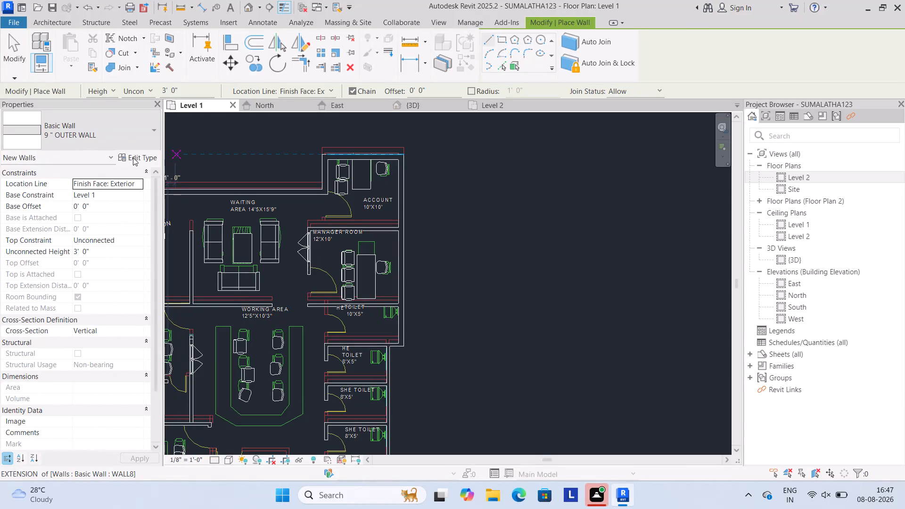
{"action": "left_click", "coordinate": [500, 66]}
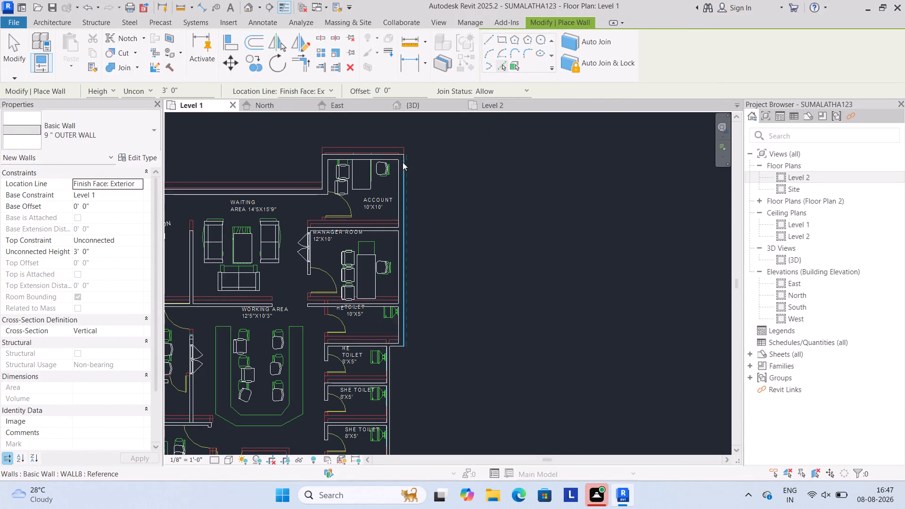
{"action": "scroll", "coordinate": [403, 161], "scroll_direction": "up", "scroll_amount": 2}
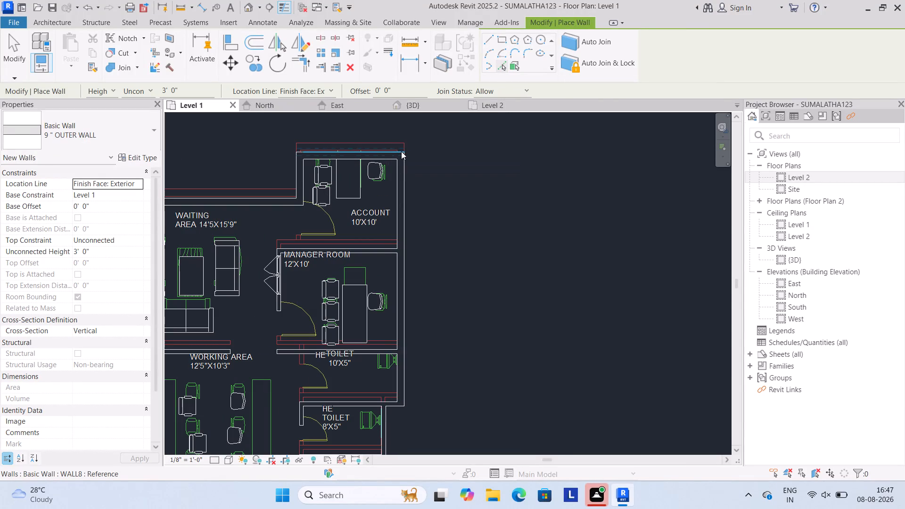
{"action": "left_click", "coordinate": [403, 150]}
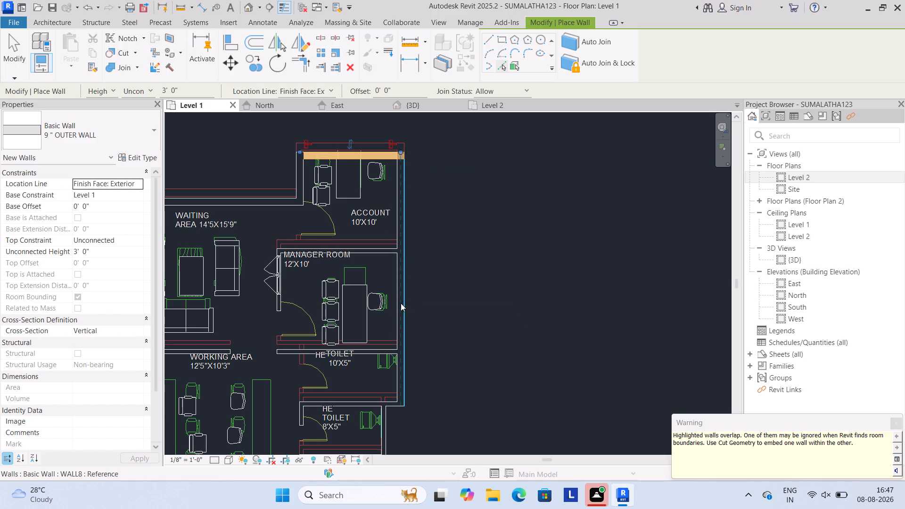
{"action": "scroll", "coordinate": [401, 303], "scroll_direction": "down", "scroll_amount": 1}
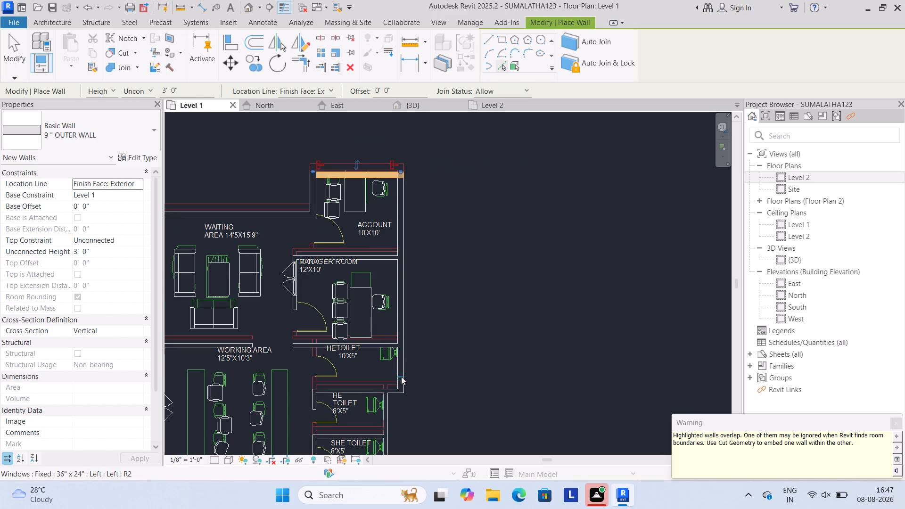
{"action": "left_click", "coordinate": [404, 391]}
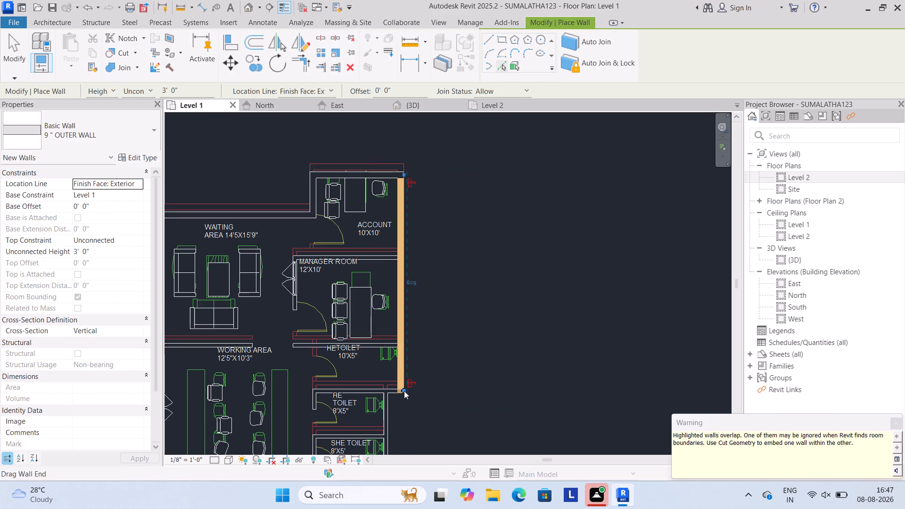
{"action": "scroll", "coordinate": [404, 387], "scroll_direction": "down", "scroll_amount": 1}
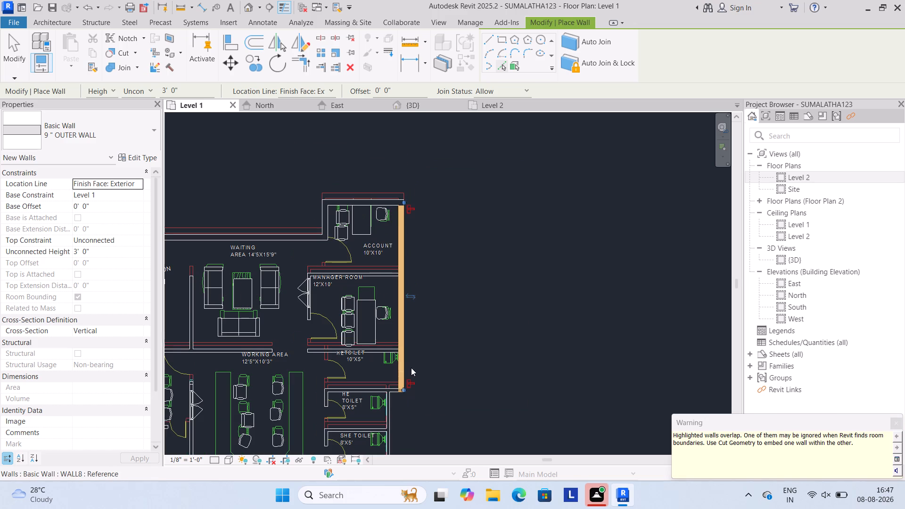
Duplicate the 9 " OUTER WALL type as 9 " OUTER WALL 2 for the new walls.
{"action": "left_click", "coordinate": [142, 156]}
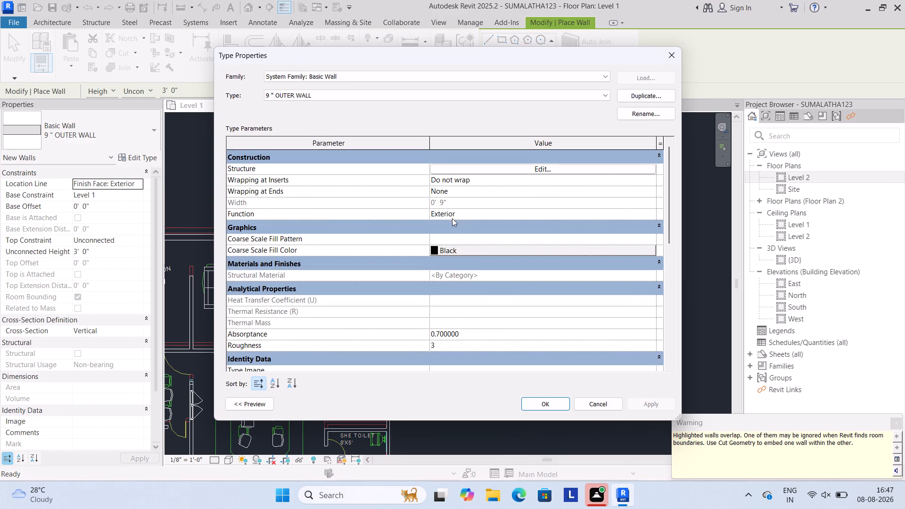
{"action": "left_click", "coordinate": [633, 92]}
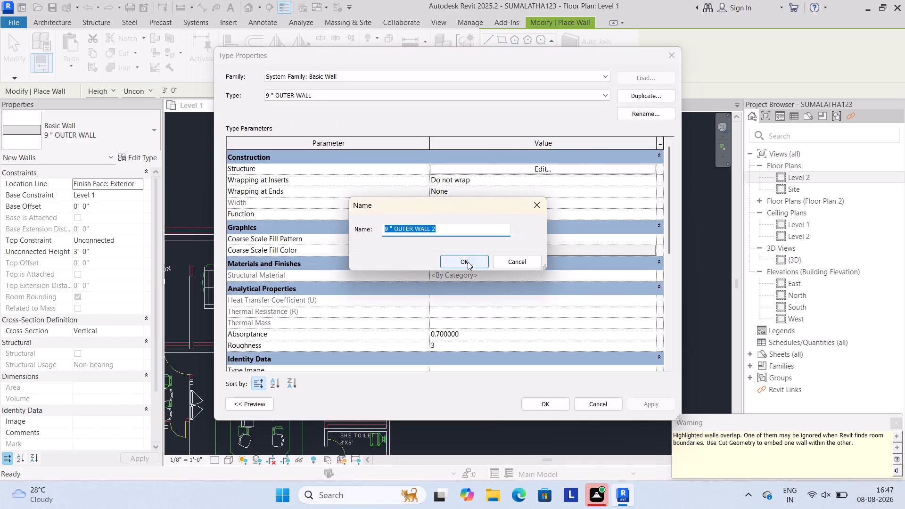
{"action": "left_click", "coordinate": [467, 262]}
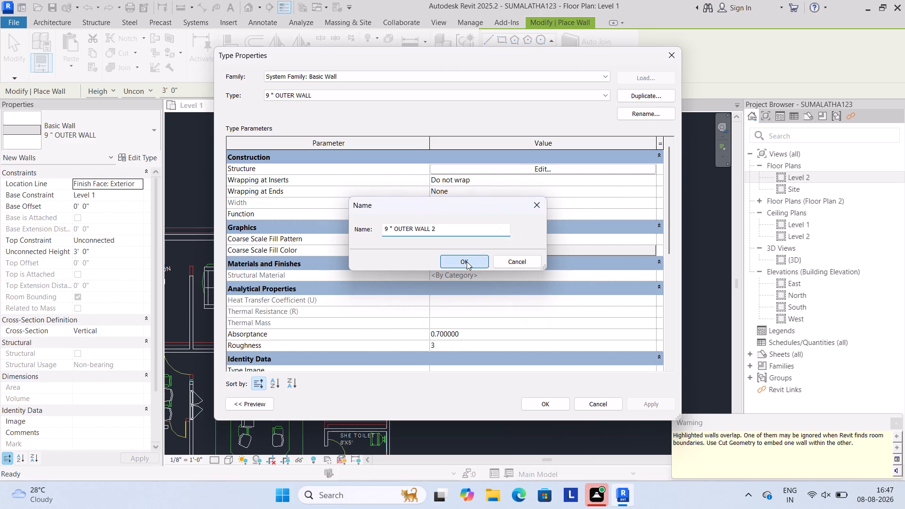
{"action": "left_click", "coordinate": [530, 404]}
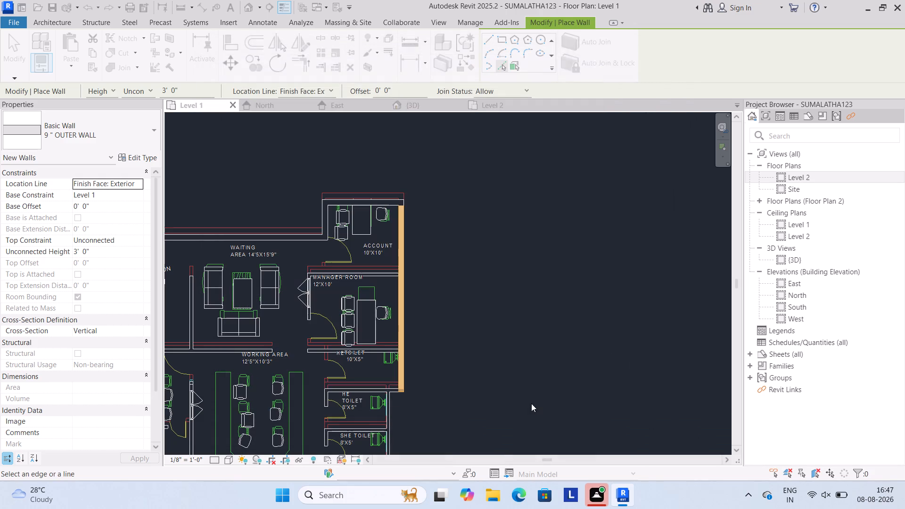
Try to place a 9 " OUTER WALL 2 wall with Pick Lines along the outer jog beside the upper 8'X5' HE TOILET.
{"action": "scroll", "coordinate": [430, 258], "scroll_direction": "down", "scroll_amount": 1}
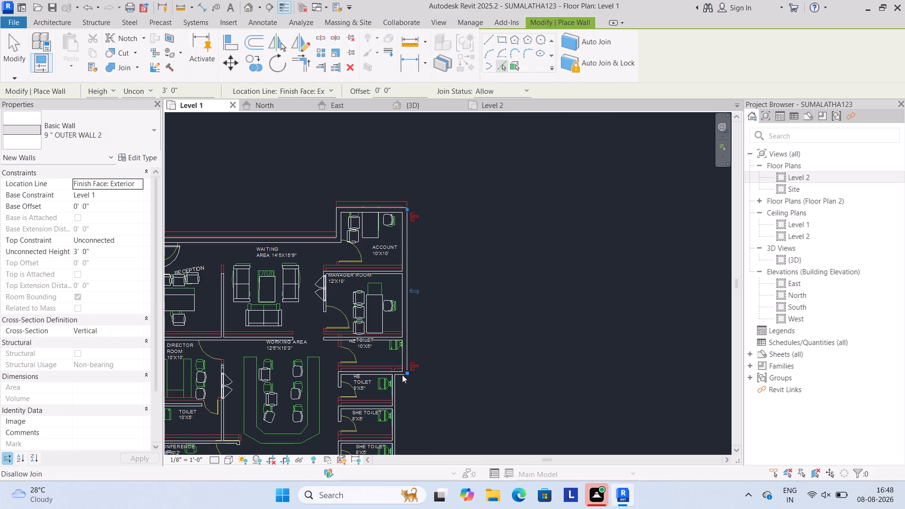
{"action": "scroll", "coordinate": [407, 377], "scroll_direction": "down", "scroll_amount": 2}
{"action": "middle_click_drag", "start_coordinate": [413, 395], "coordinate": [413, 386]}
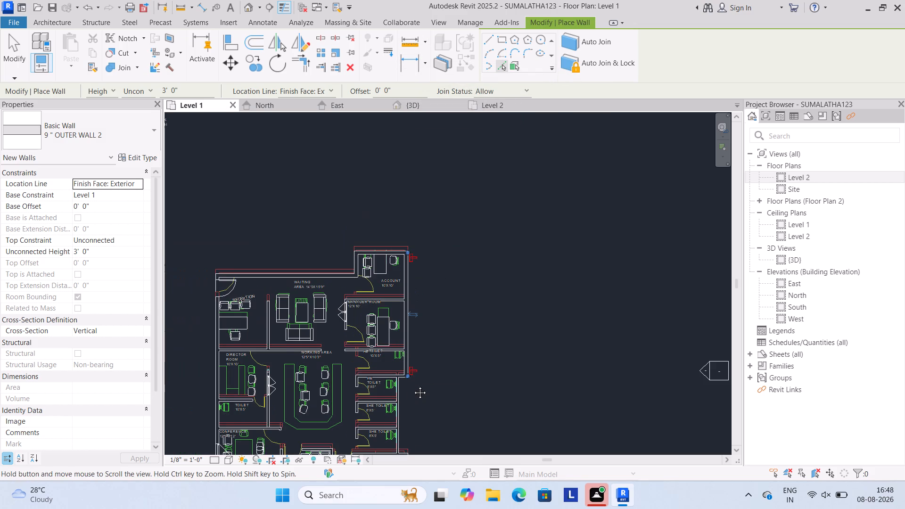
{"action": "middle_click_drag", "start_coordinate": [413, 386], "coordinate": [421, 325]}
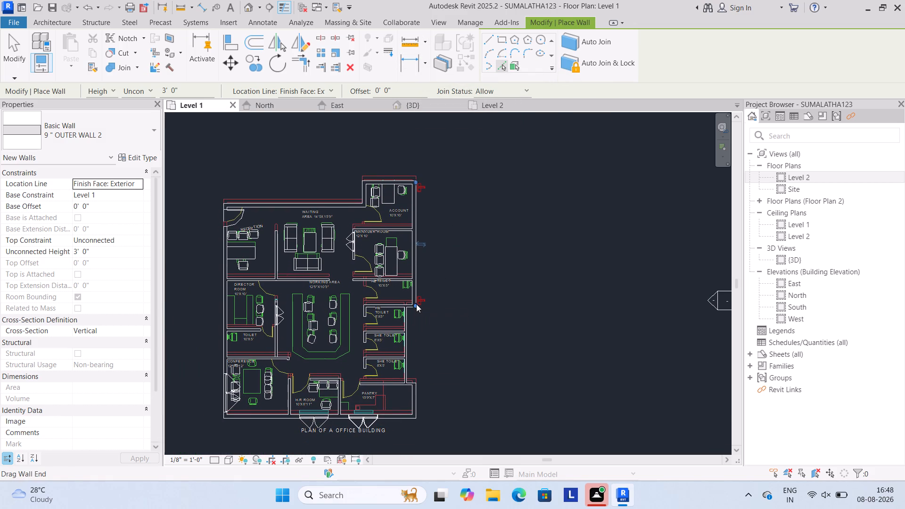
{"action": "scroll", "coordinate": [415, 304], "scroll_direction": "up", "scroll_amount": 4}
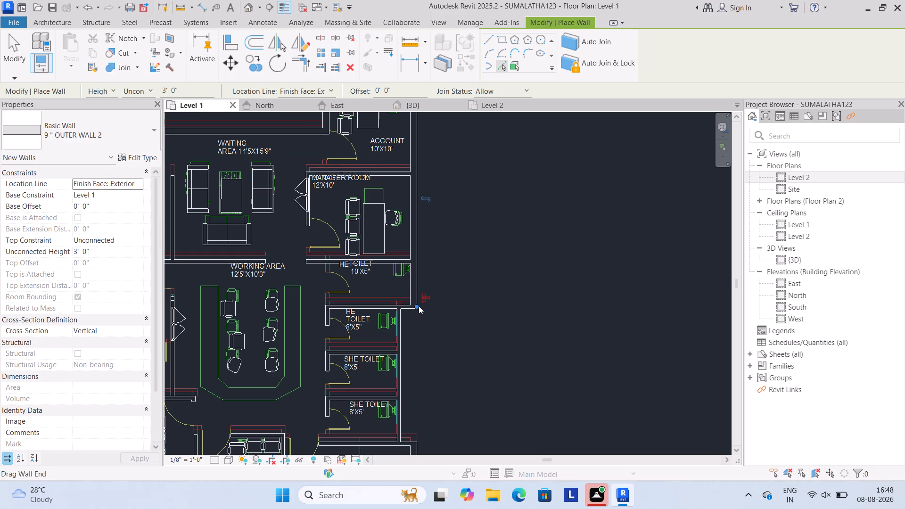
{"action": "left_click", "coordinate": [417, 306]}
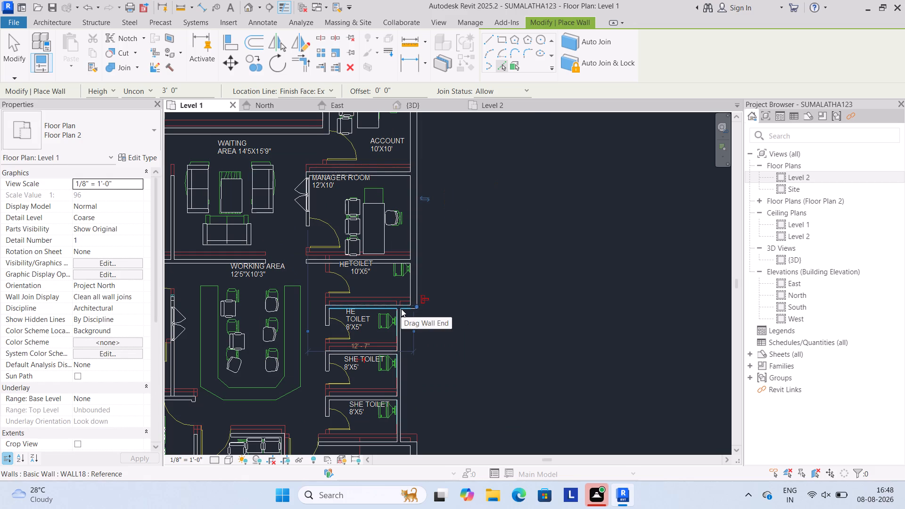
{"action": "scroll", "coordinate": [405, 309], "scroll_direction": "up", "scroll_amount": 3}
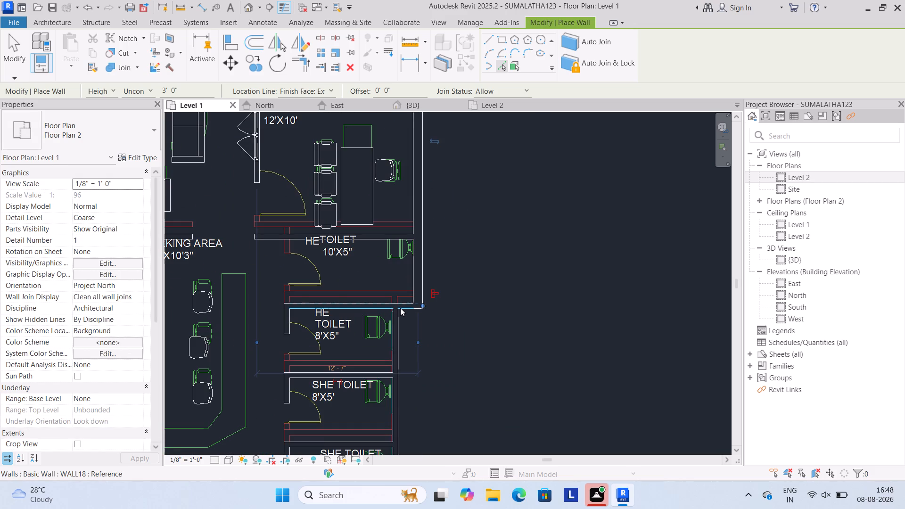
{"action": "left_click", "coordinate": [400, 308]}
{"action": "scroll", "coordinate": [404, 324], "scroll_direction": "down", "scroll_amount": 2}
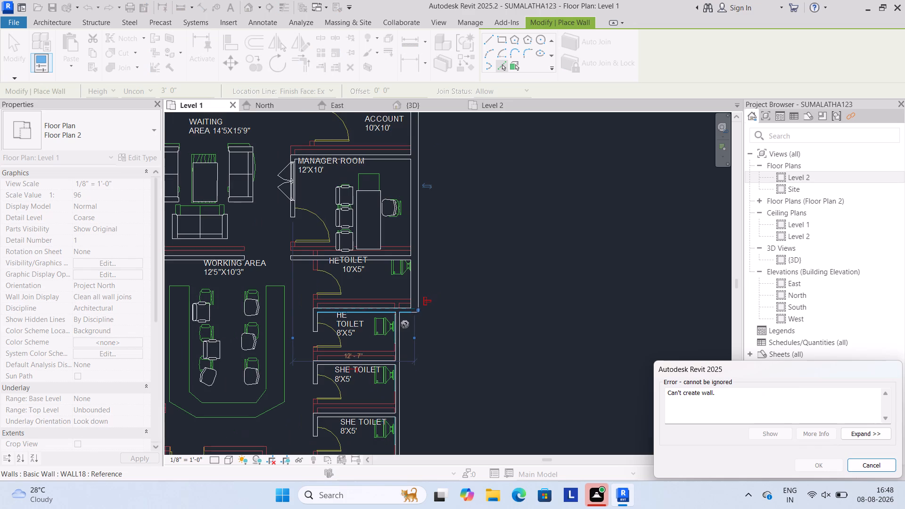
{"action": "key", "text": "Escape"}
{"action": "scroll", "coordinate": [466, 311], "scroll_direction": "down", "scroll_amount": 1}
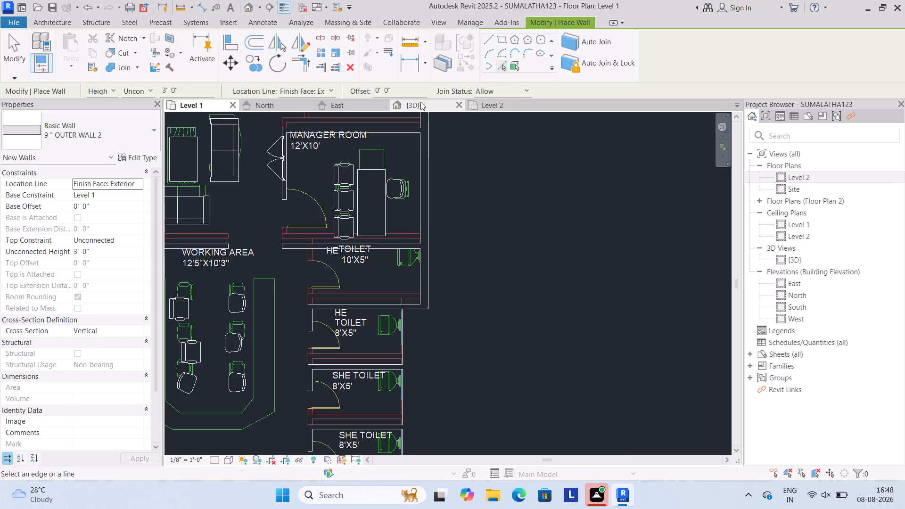
Check the building's outer walls in the 3D view, return to the Level 1 plan and end wall placement.
{"action": "left_click", "coordinate": [409, 105]}
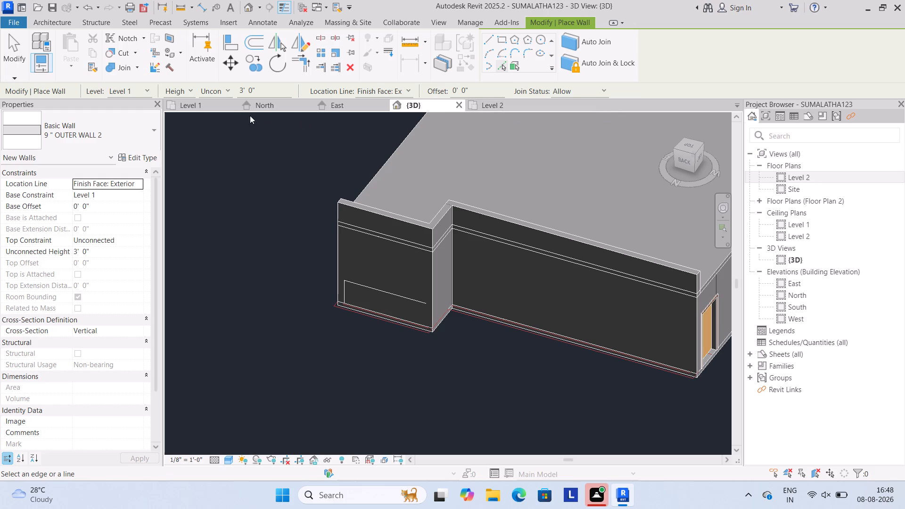
{"action": "left_click", "coordinate": [199, 104]}
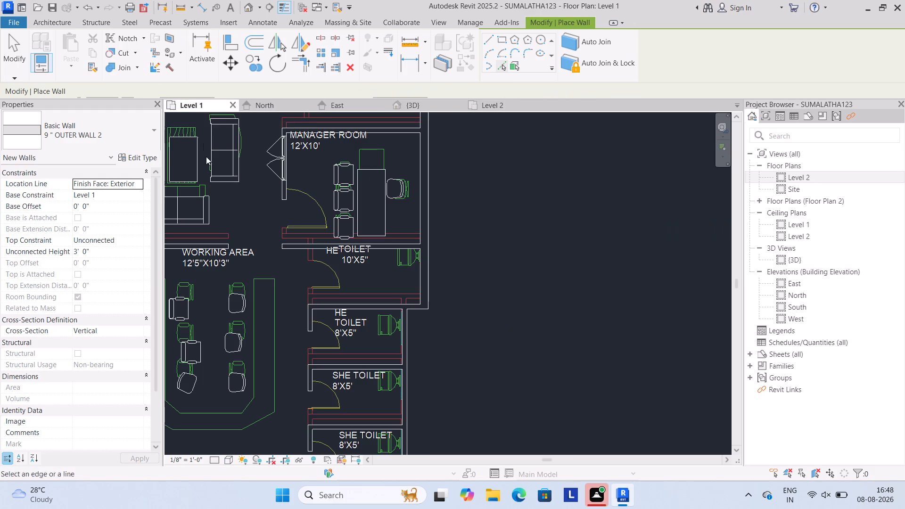
{"action": "scroll", "coordinate": [347, 168], "scroll_direction": "down", "scroll_amount": 1}
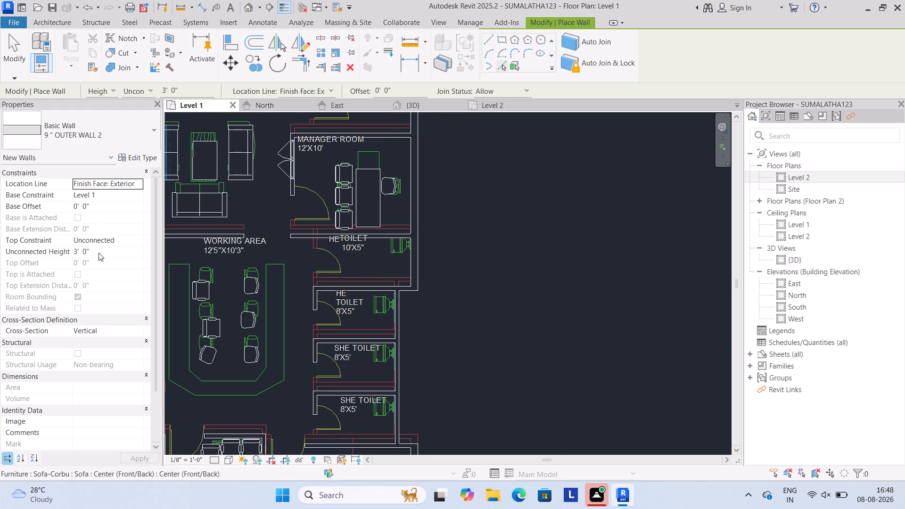
{"action": "scroll", "coordinate": [540, 189], "scroll_direction": "down", "scroll_amount": 2}
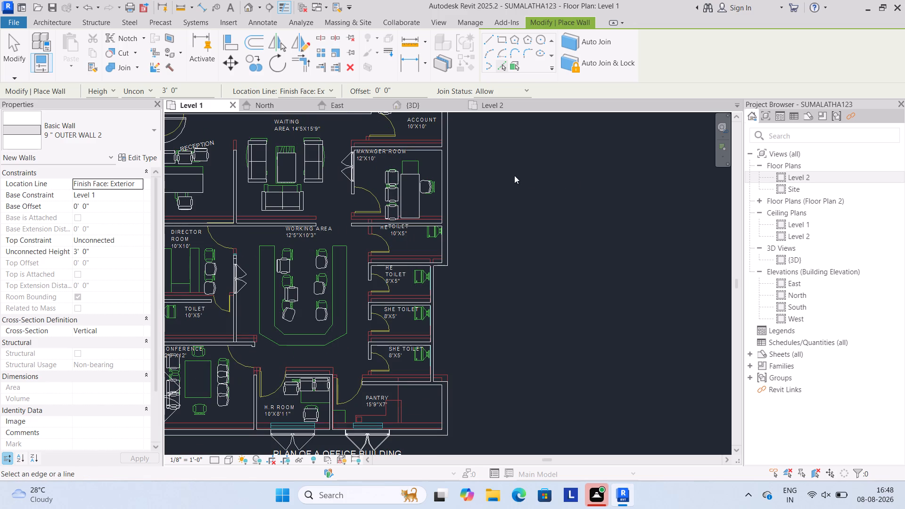
{"action": "middle_click_drag", "start_coordinate": [505, 169], "coordinate": [498, 236]}
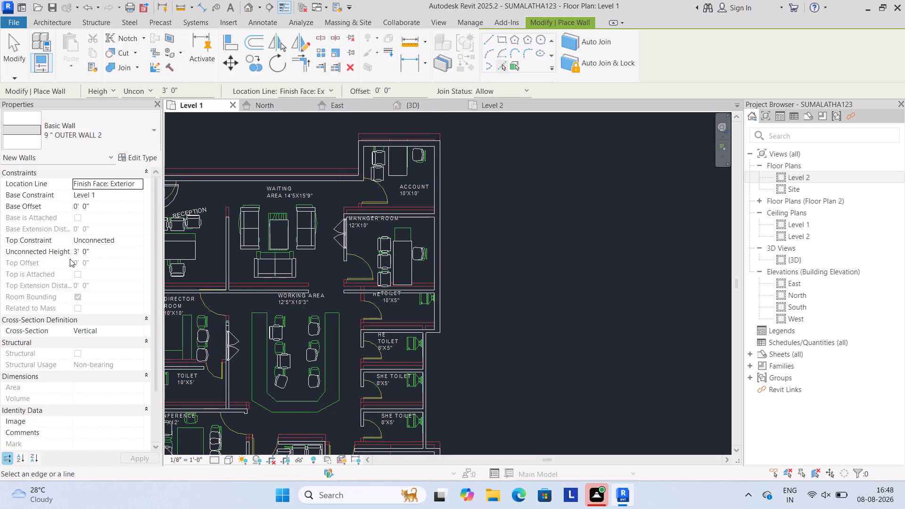
{"action": "left_click", "coordinate": [11, 50]}
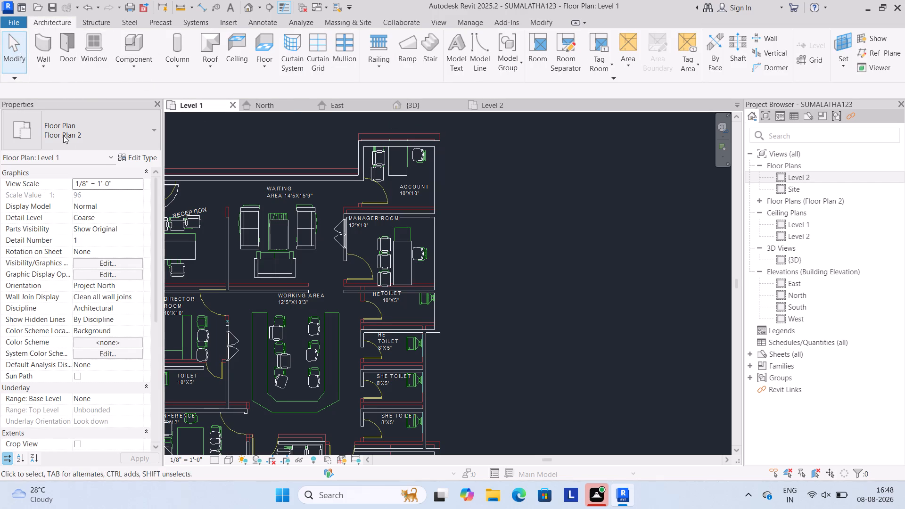
Restart the architectural Wall tool on Level 1 and inspect the Top Constraint options for new walls.
{"action": "left_click", "coordinate": [42, 68]}
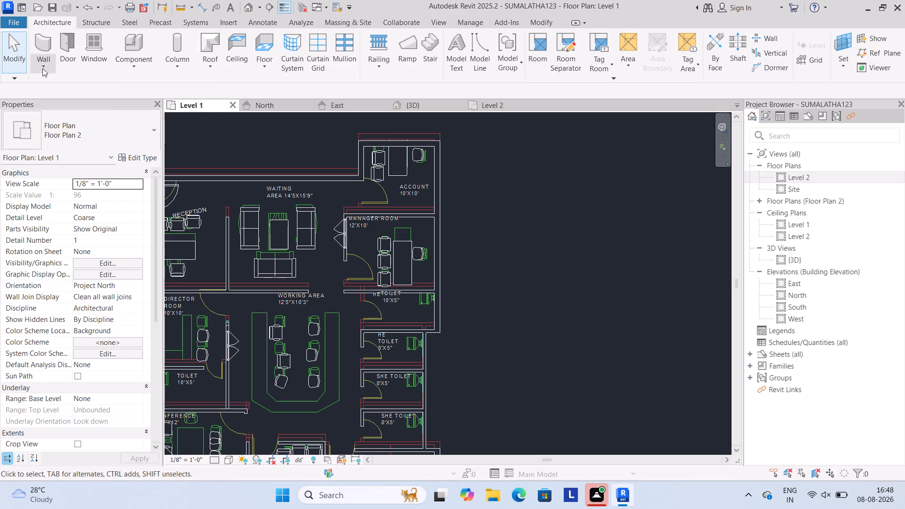
{"action": "left_click", "coordinate": [126, 122]}
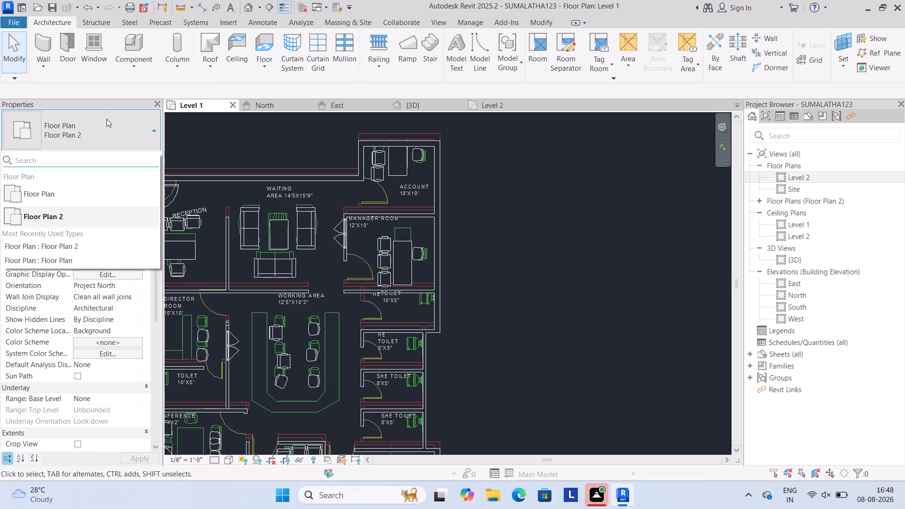
{"action": "key", "text": "Escape"}
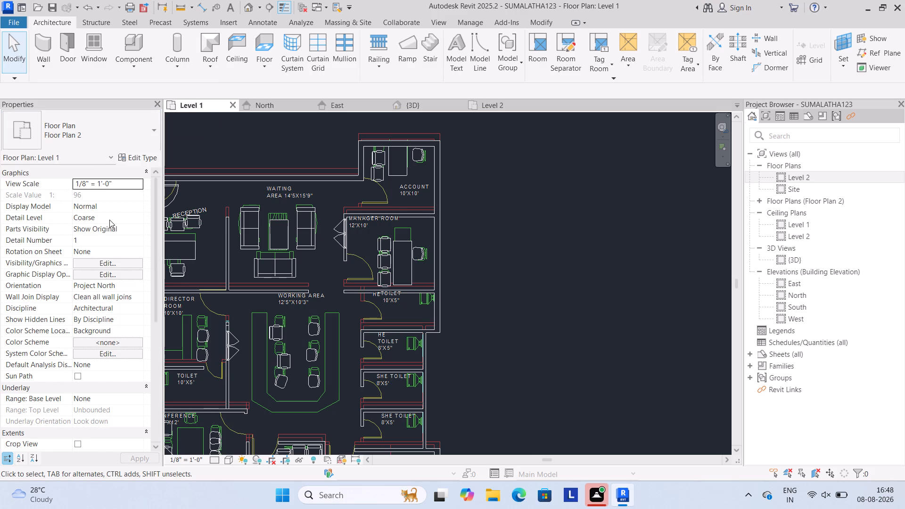
{"action": "scroll", "coordinate": [109, 221], "scroll_direction": "down", "scroll_amount": 2}
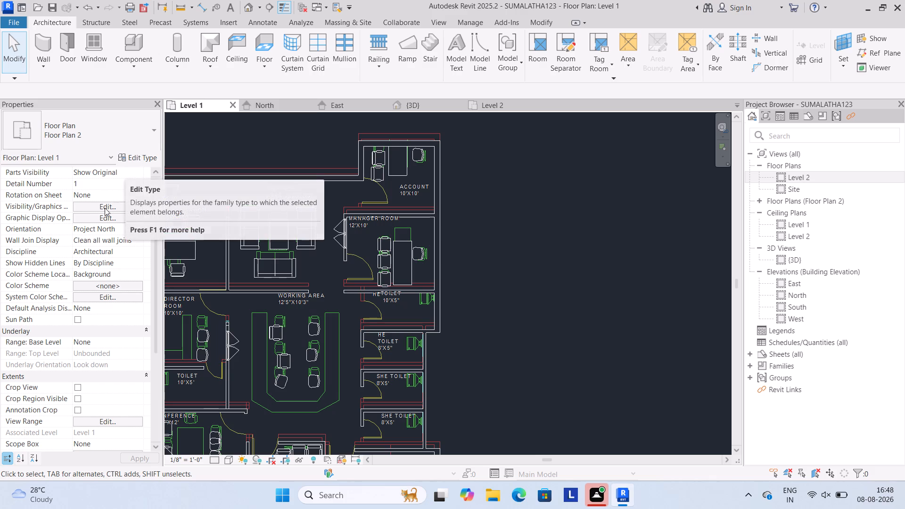
{"action": "left_click", "coordinate": [45, 67]}
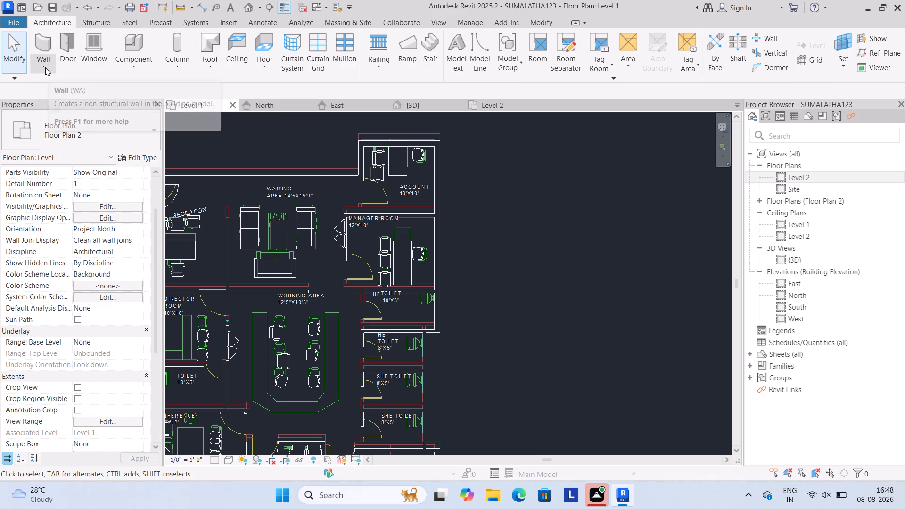
{"action": "left_click", "coordinate": [60, 84]}
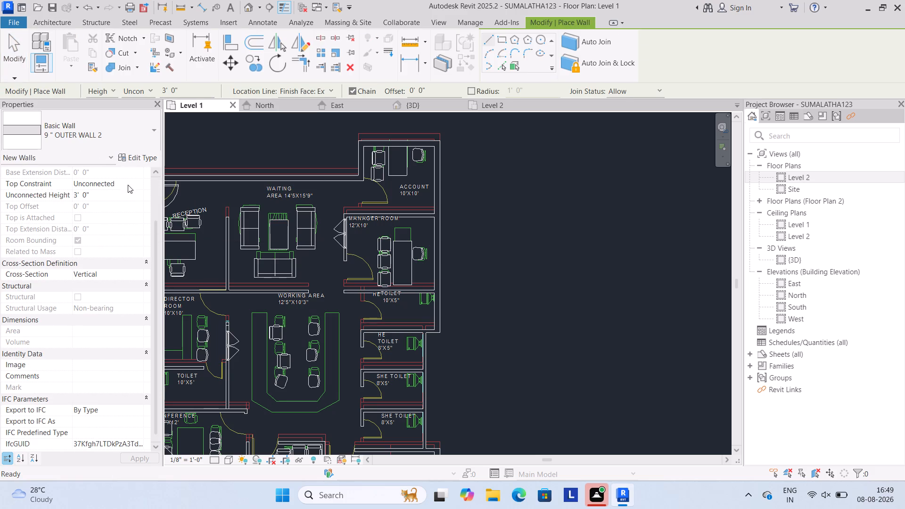
{"action": "left_click", "coordinate": [128, 185]}
{"action": "left_click", "coordinate": [138, 186]}
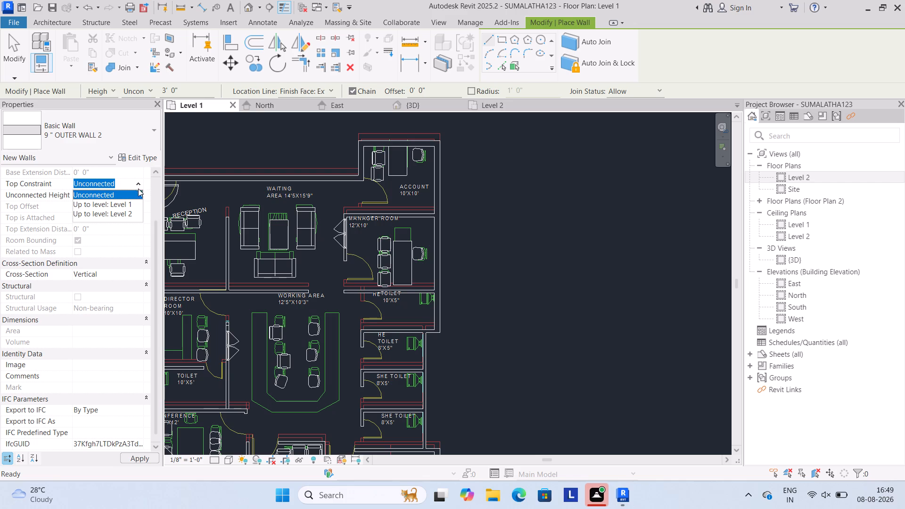
{"action": "key", "text": "Escape"}
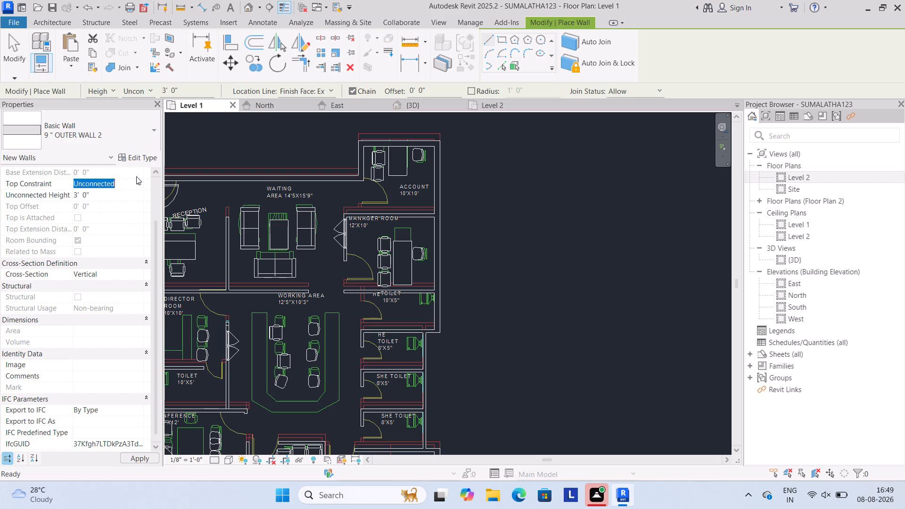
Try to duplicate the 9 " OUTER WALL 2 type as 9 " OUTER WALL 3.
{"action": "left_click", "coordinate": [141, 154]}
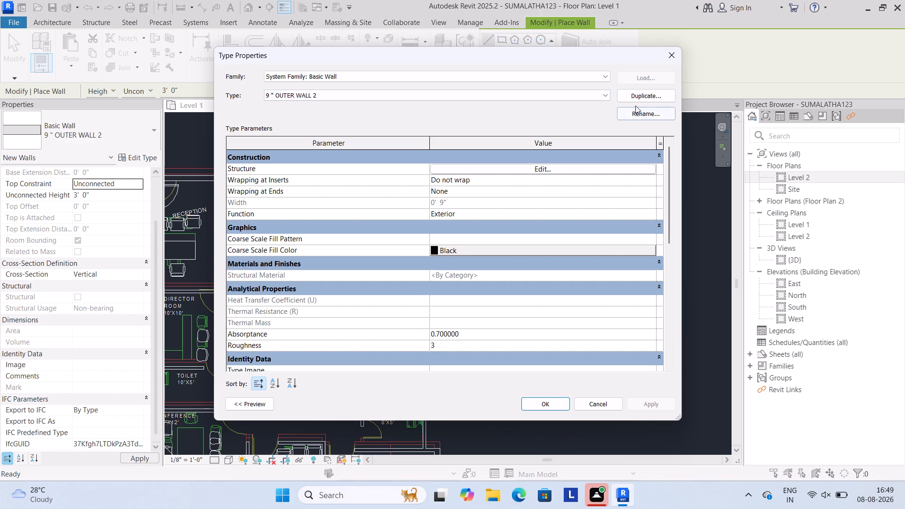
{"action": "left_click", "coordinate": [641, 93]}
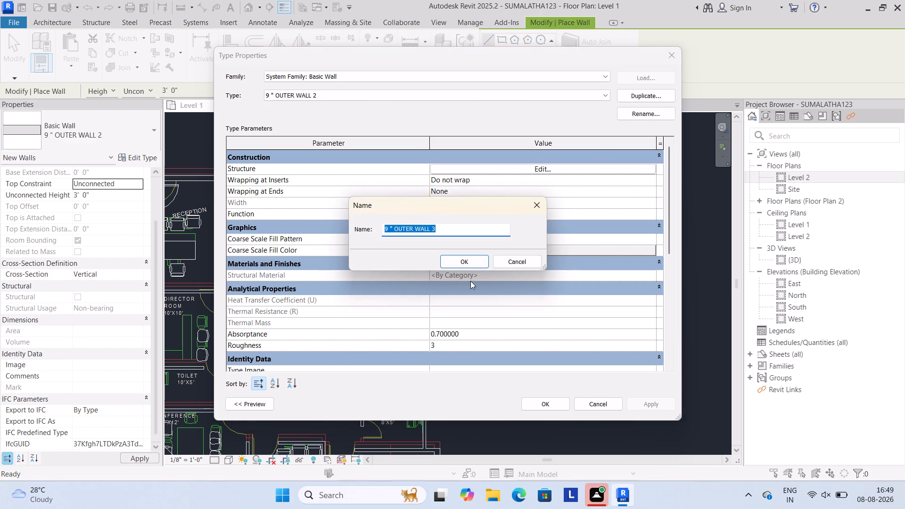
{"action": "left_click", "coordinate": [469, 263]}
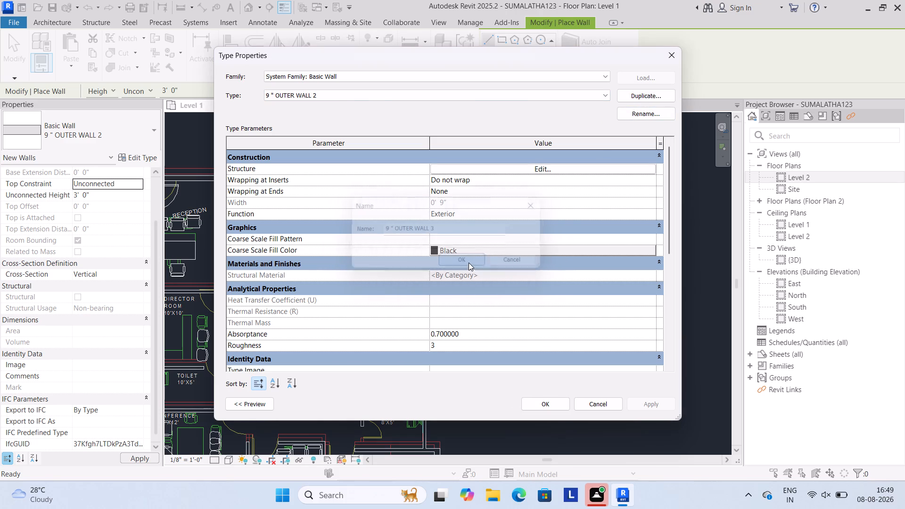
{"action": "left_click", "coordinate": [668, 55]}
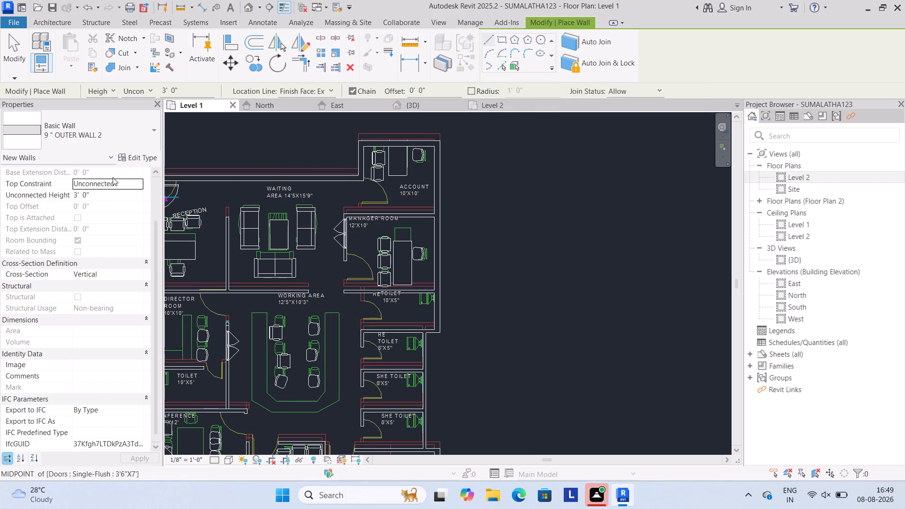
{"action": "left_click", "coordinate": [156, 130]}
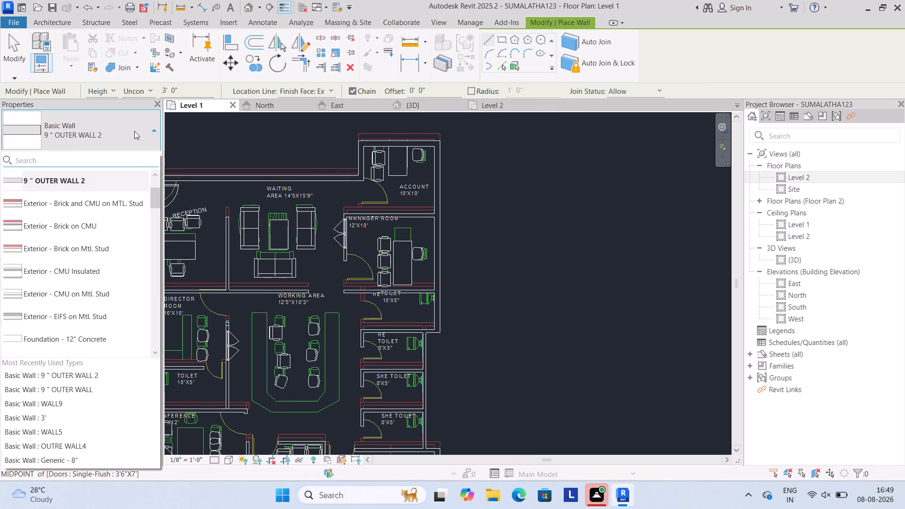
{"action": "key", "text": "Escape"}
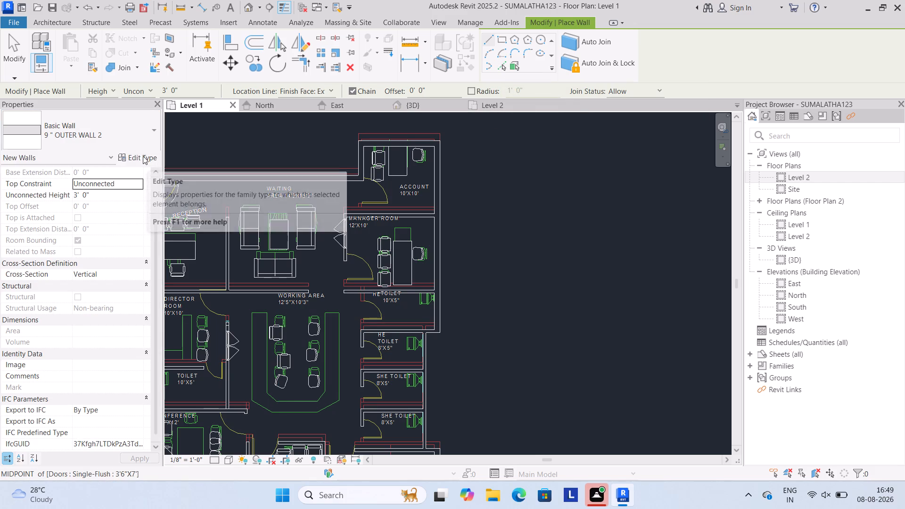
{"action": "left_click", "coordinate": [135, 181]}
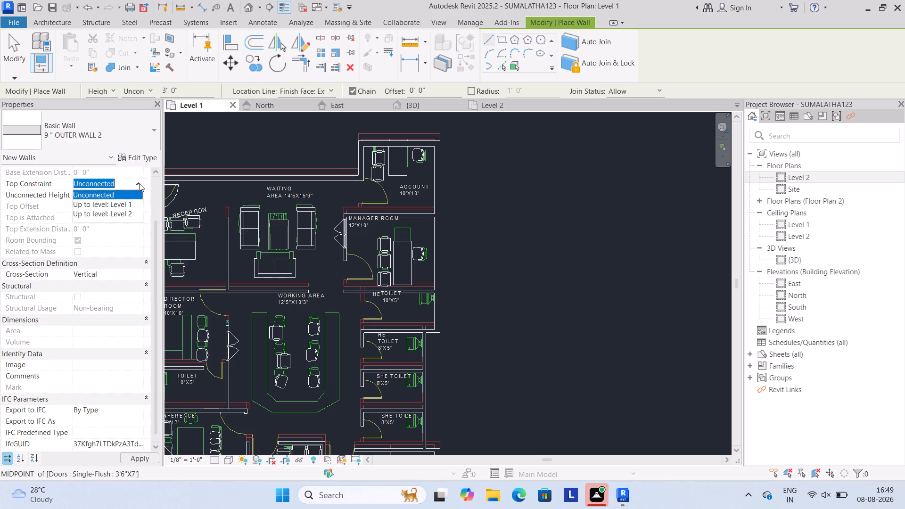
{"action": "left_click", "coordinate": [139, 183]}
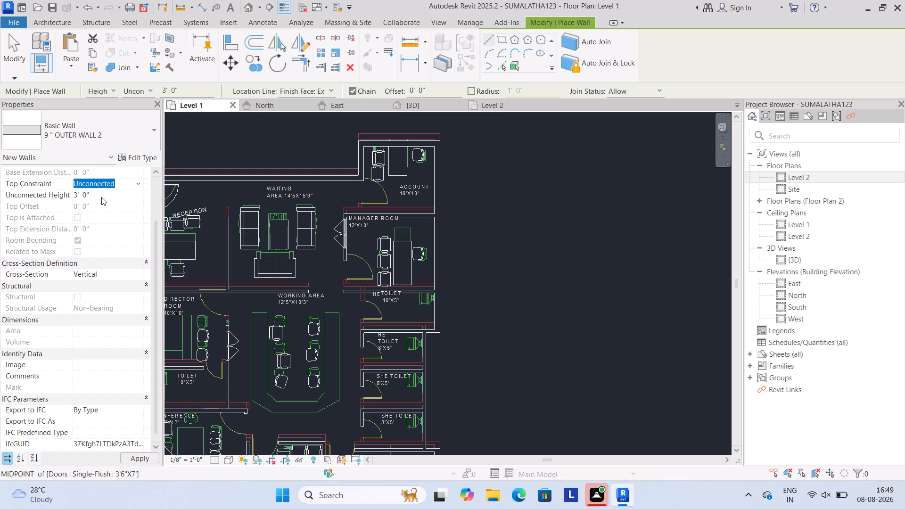
Place 3' high 9 " OUTER WALL 2 walls with Pick Lines along the ACCOUNT room's north edge and the adjoining east edge.
{"action": "left_click", "coordinate": [502, 66]}
{"action": "scroll", "coordinate": [428, 157], "scroll_direction": "up", "scroll_amount": 2}
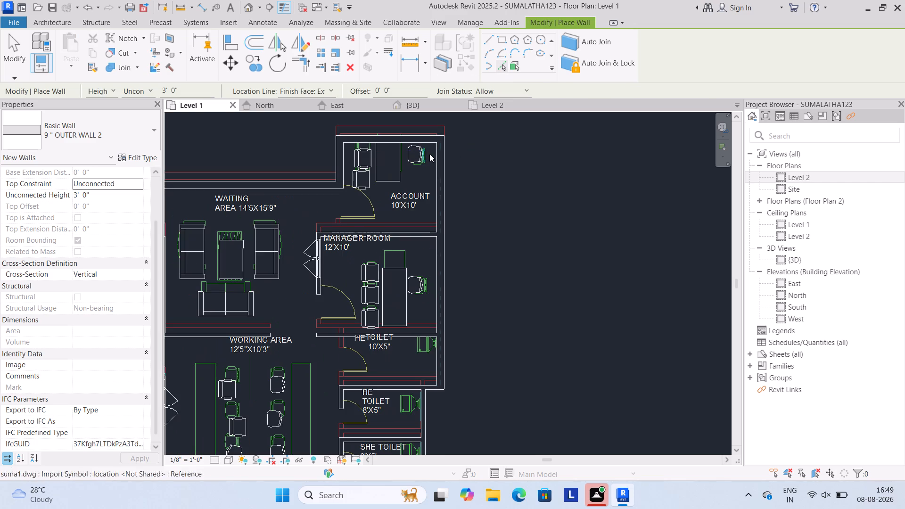
{"action": "left_click", "coordinate": [444, 134]}
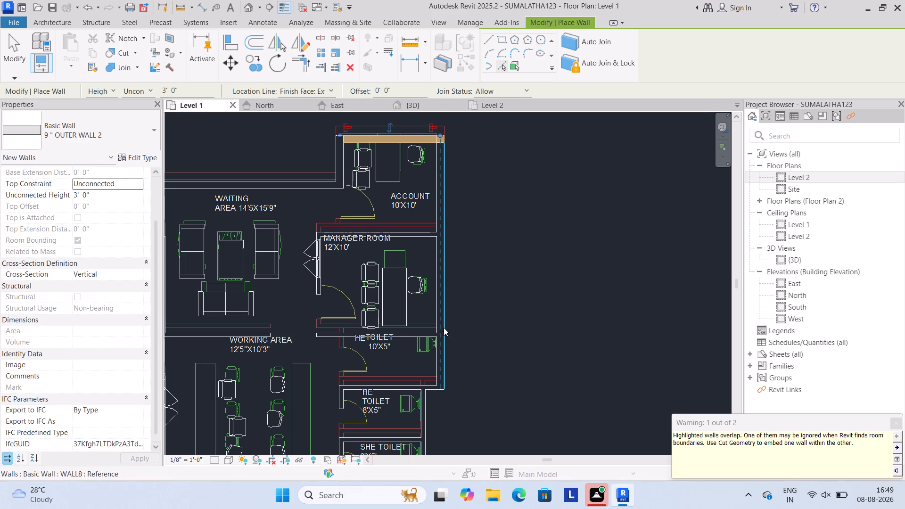
{"action": "left_click", "coordinate": [442, 386]}
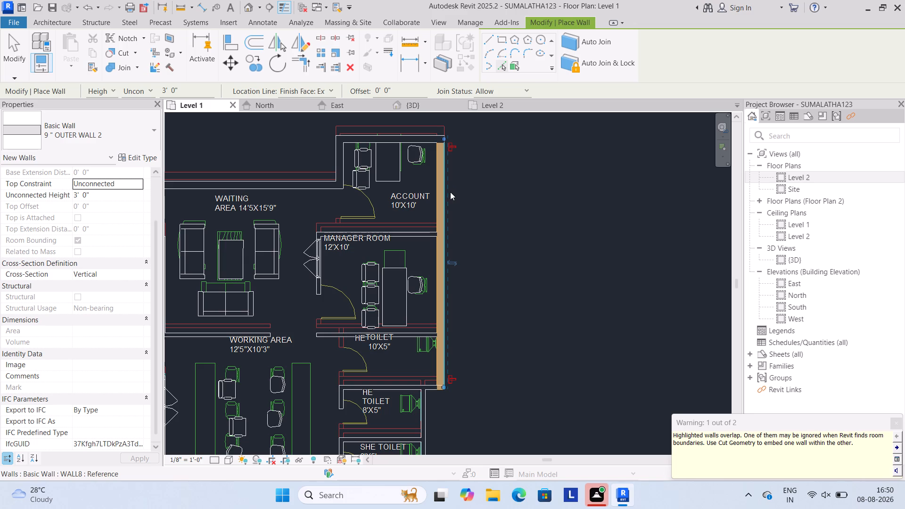
{"action": "key", "text": "Escape"}
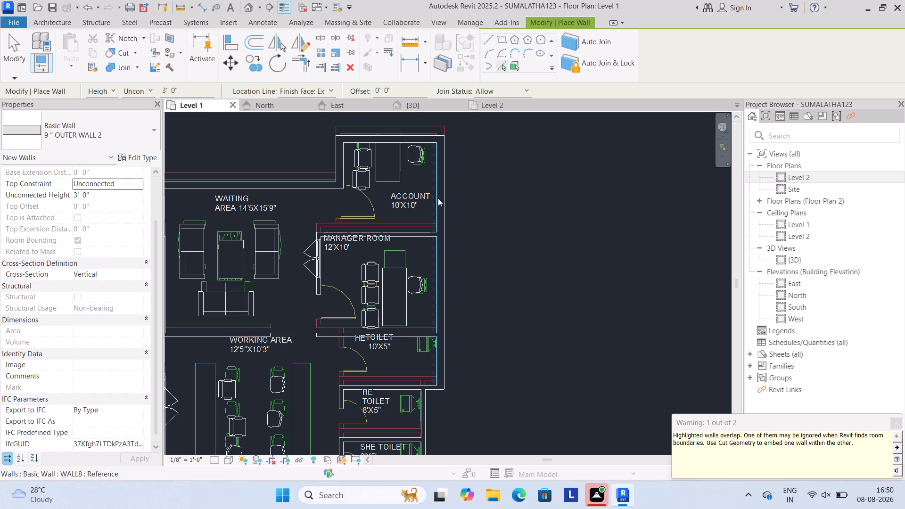
Check the newly placed outer walls in the 3D view.
{"action": "left_click", "coordinate": [410, 103]}
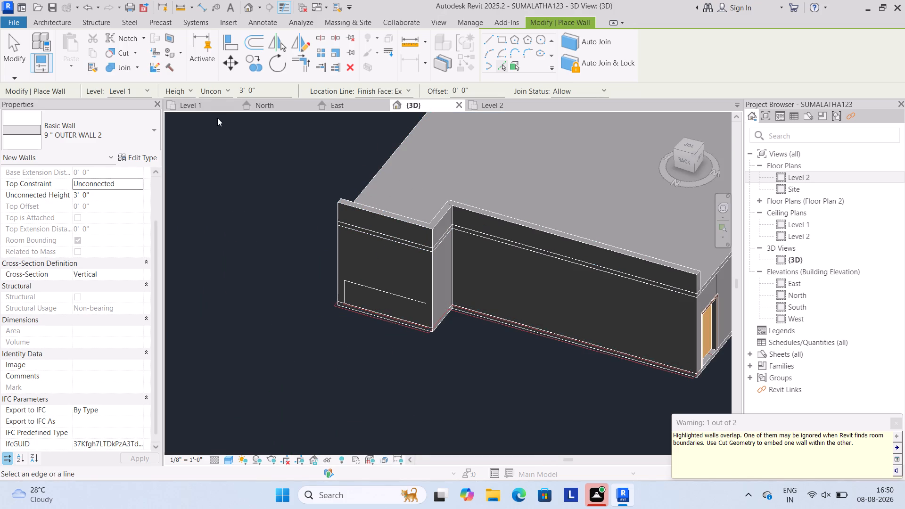
Place a 3' high 9 " OUTER WALL 2 wall on Level 1 with Pick Lines along the east wall beside the ACCOUNT and MANAGER rooms.
{"action": "left_click", "coordinate": [200, 103]}
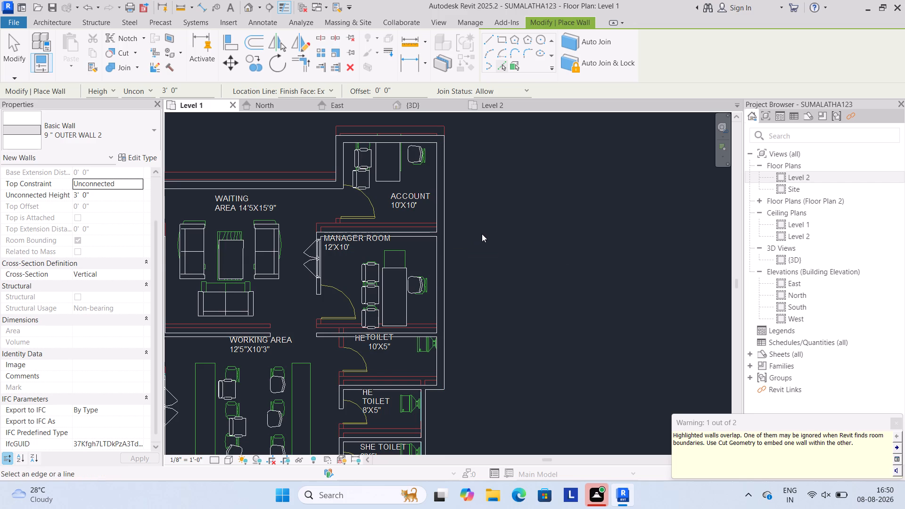
{"action": "scroll", "coordinate": [482, 233], "scroll_direction": "down", "scroll_amount": 1}
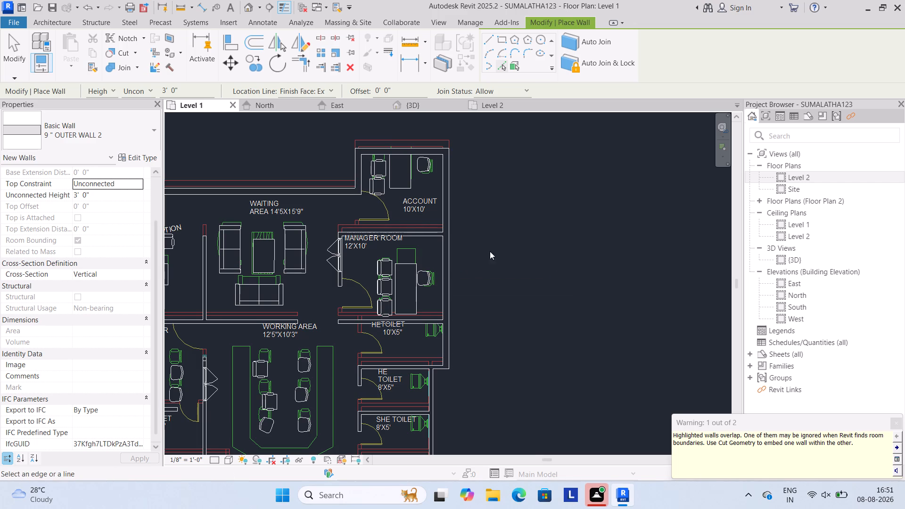
{"action": "scroll", "coordinate": [435, 259], "scroll_direction": "down", "scroll_amount": 2}
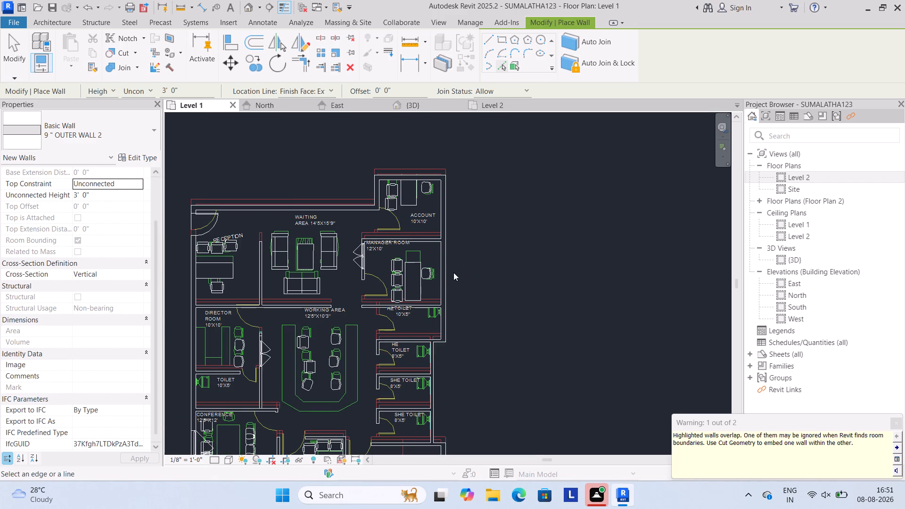
{"action": "scroll", "coordinate": [445, 268], "scroll_direction": "up", "scroll_amount": 3}
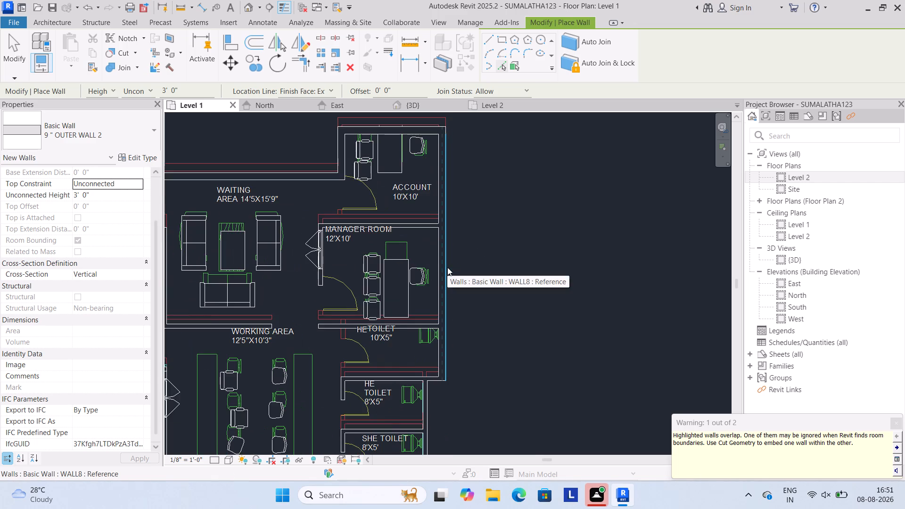
{"action": "scroll", "coordinate": [447, 267], "scroll_direction": "down", "scroll_amount": 1}
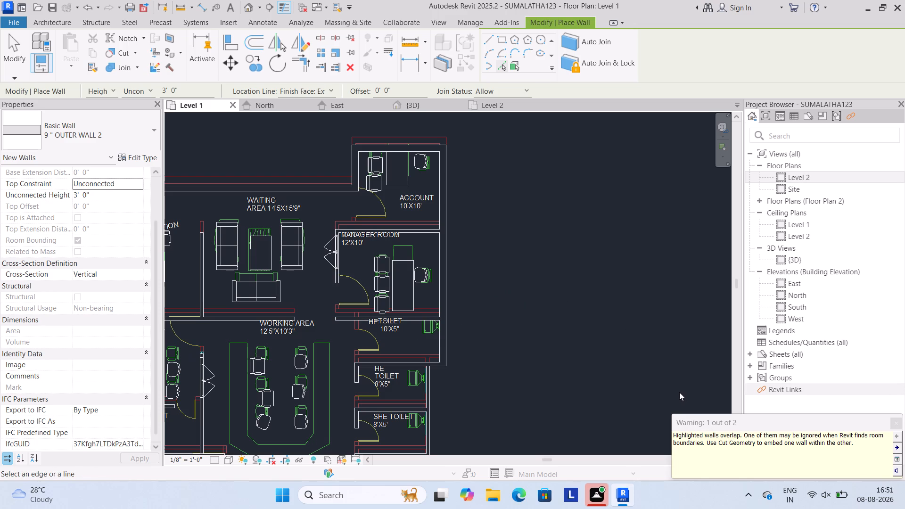
{"action": "key", "text": "Escape"}
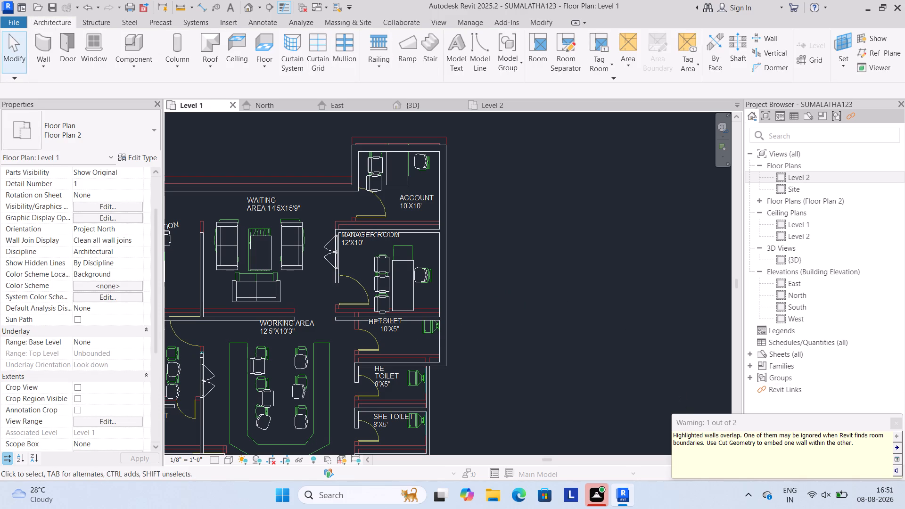
{"action": "left_click", "coordinate": [897, 426]}
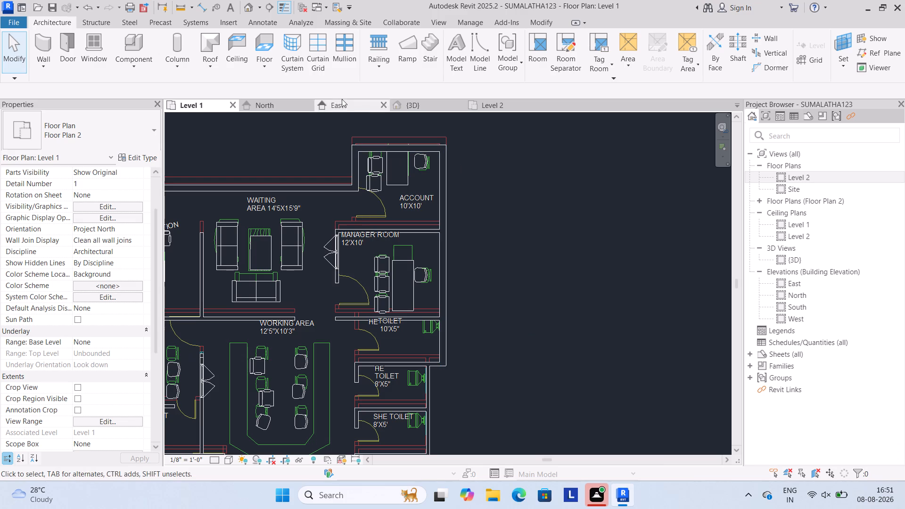
{"action": "left_click", "coordinate": [42, 66]}
{"action": "left_click", "coordinate": [50, 78]}
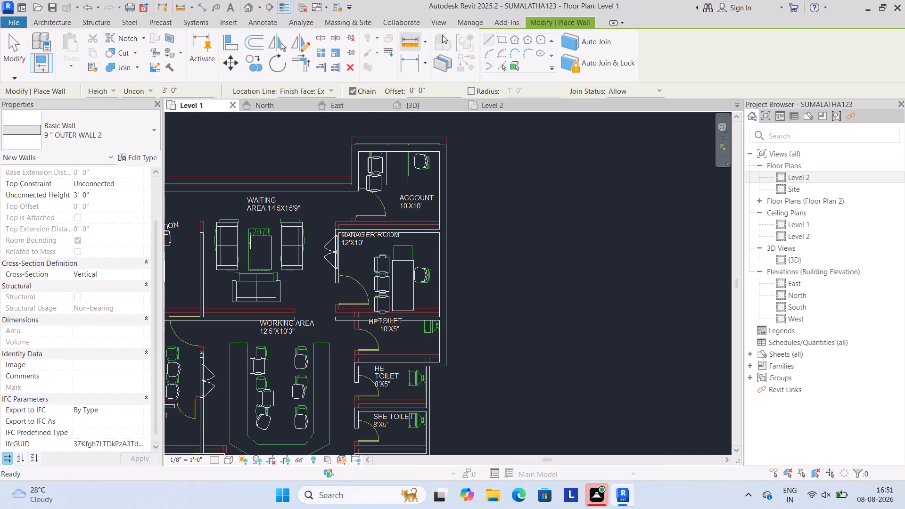
{"action": "left_click", "coordinate": [503, 63]}
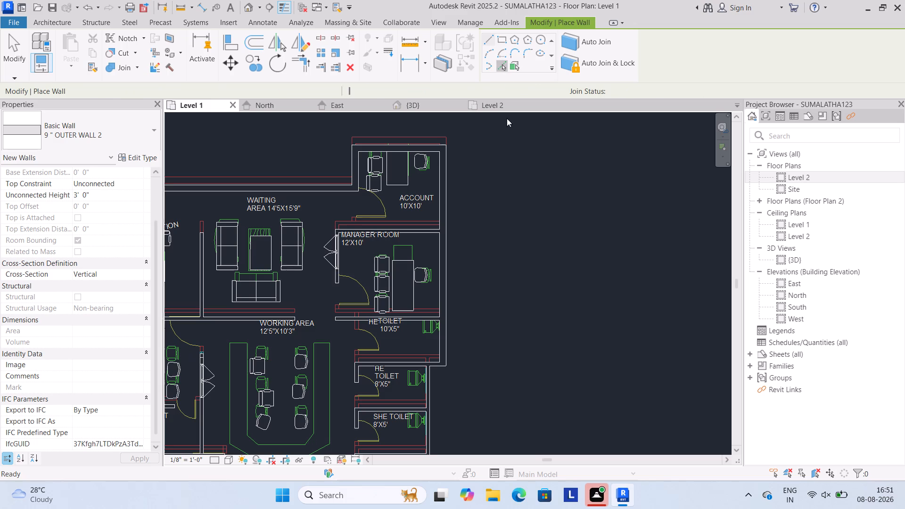
{"action": "left_click", "coordinate": [438, 149]}
{"action": "key", "text": "Escape"}
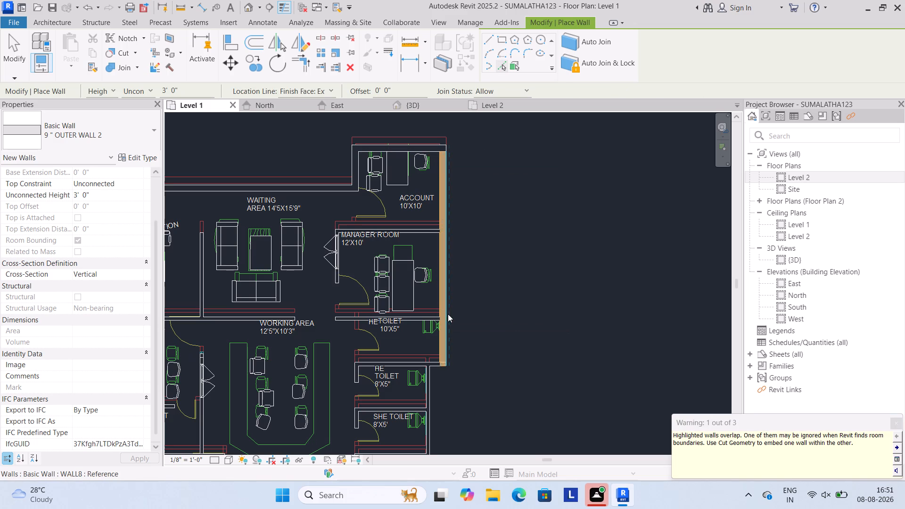
{"action": "key", "text": "Escape"}
{"action": "key", "text": "Escape"}
{"action": "key", "text": "Escape"}
{"action": "key", "text": "Escape"}
{"action": "key", "text": "Escape"}
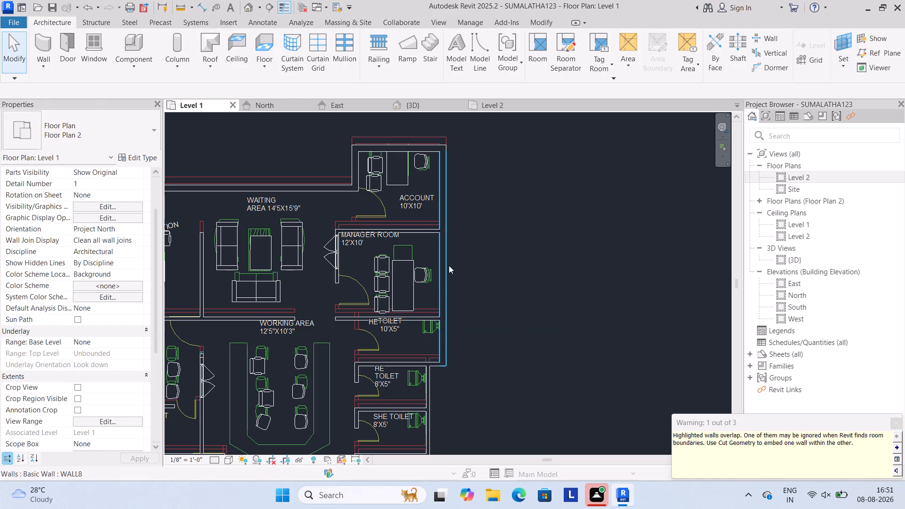
{"action": "key", "text": "Escape"}
{"action": "key", "text": "Escape"}
{"action": "key", "text": "Escape"}
{"action": "key", "text": "Escape"}
{"action": "key", "text": "Escape"}
{"action": "key", "text": "Escape"}
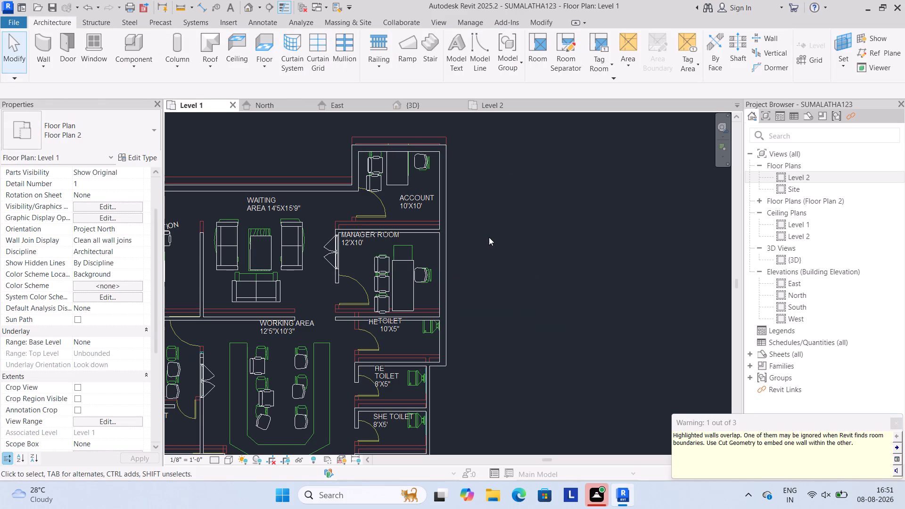
{"action": "key", "text": "Escape"}
{"action": "key", "text": "Escape"}
{"action": "key", "text": "Escape"}
{"action": "key", "text": "Escape"}
{"action": "key", "text": "Escape"}
{"action": "key", "text": "Escape"}
{"action": "key", "text": "Escape"}
{"action": "key", "text": "Escape"}
{"action": "left_click", "coordinate": [894, 423]}
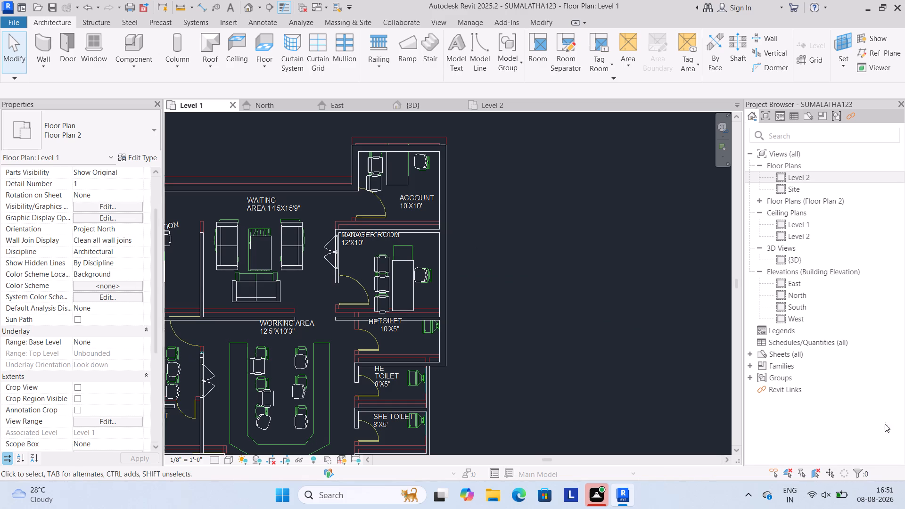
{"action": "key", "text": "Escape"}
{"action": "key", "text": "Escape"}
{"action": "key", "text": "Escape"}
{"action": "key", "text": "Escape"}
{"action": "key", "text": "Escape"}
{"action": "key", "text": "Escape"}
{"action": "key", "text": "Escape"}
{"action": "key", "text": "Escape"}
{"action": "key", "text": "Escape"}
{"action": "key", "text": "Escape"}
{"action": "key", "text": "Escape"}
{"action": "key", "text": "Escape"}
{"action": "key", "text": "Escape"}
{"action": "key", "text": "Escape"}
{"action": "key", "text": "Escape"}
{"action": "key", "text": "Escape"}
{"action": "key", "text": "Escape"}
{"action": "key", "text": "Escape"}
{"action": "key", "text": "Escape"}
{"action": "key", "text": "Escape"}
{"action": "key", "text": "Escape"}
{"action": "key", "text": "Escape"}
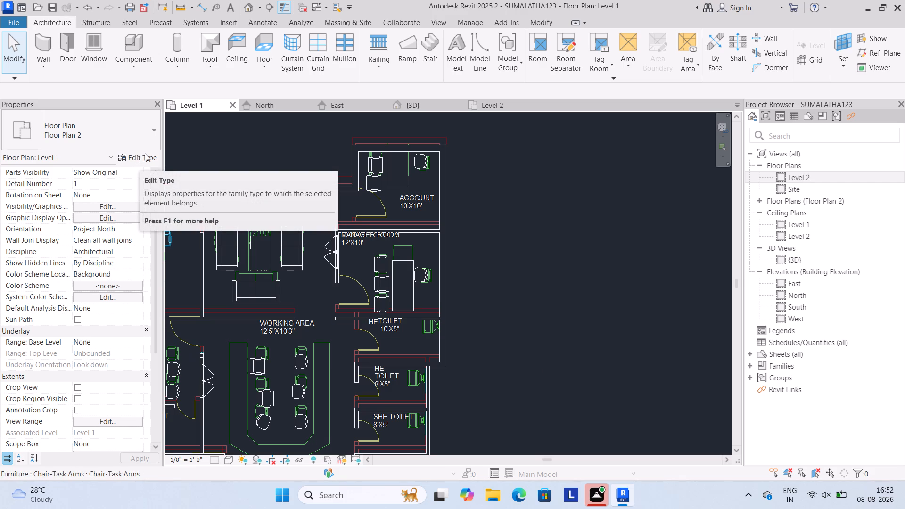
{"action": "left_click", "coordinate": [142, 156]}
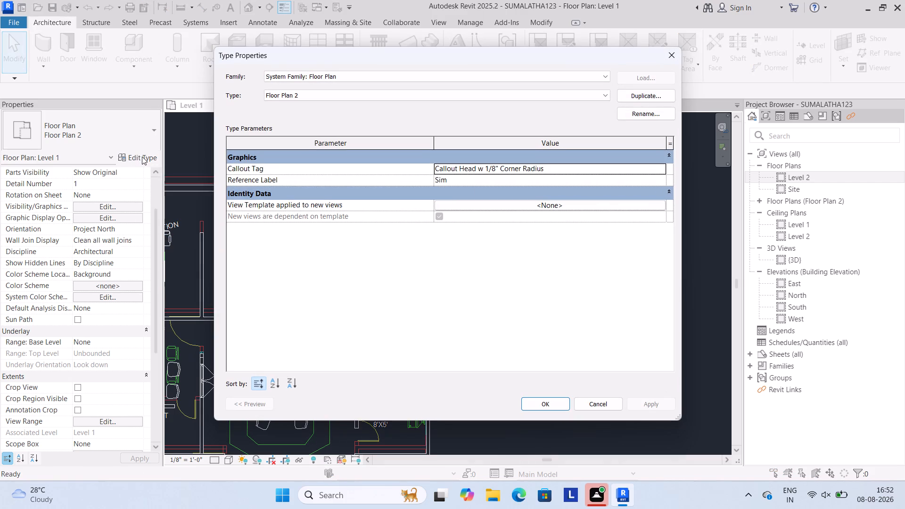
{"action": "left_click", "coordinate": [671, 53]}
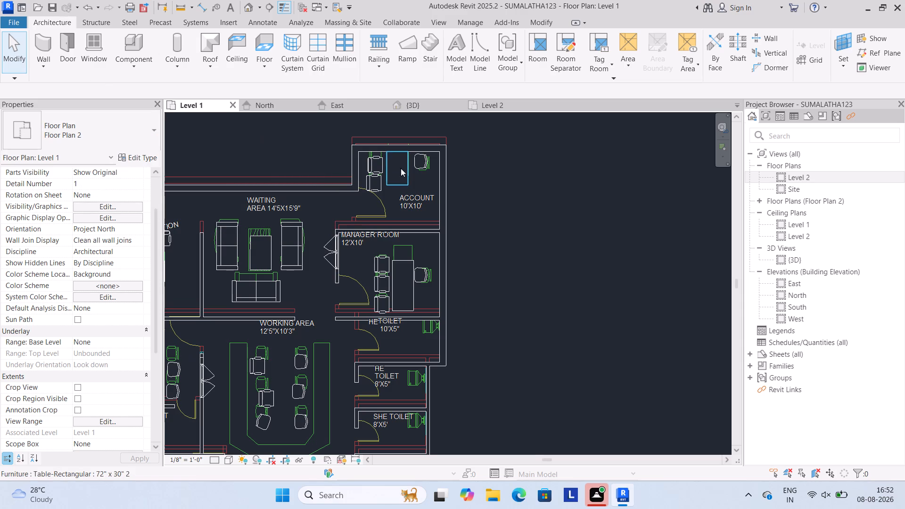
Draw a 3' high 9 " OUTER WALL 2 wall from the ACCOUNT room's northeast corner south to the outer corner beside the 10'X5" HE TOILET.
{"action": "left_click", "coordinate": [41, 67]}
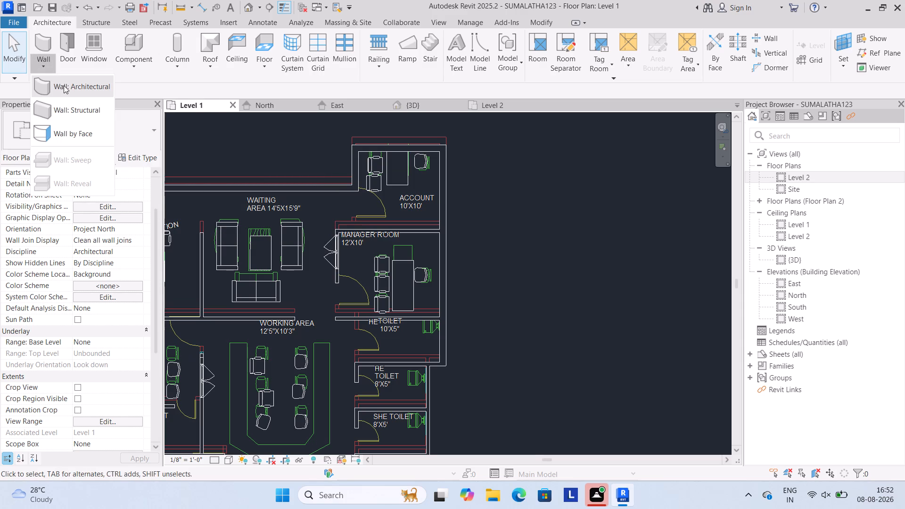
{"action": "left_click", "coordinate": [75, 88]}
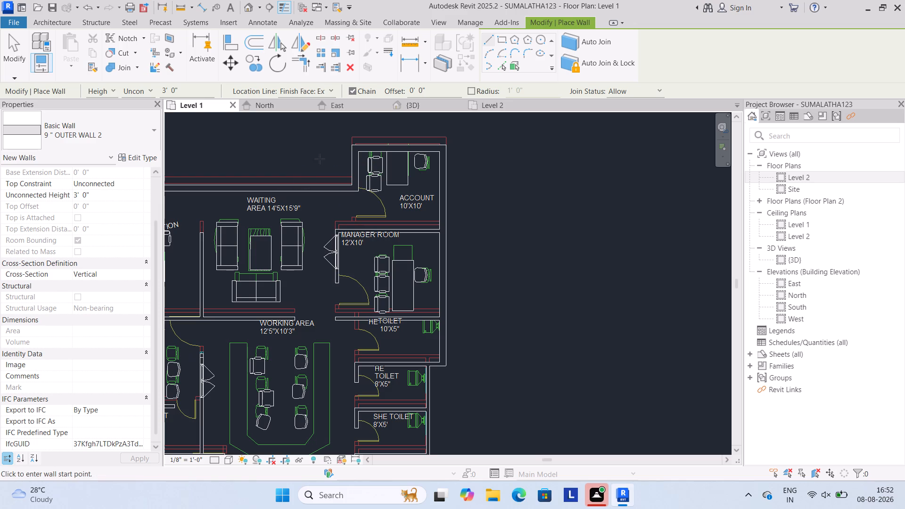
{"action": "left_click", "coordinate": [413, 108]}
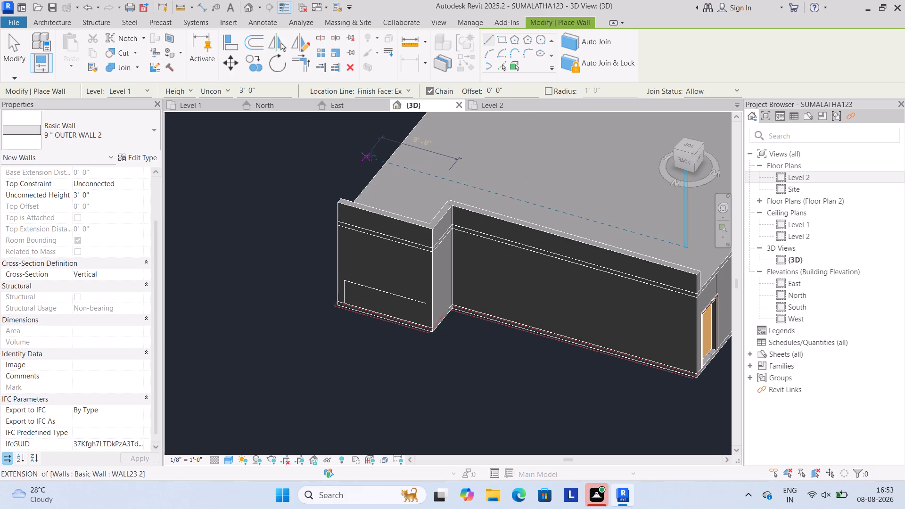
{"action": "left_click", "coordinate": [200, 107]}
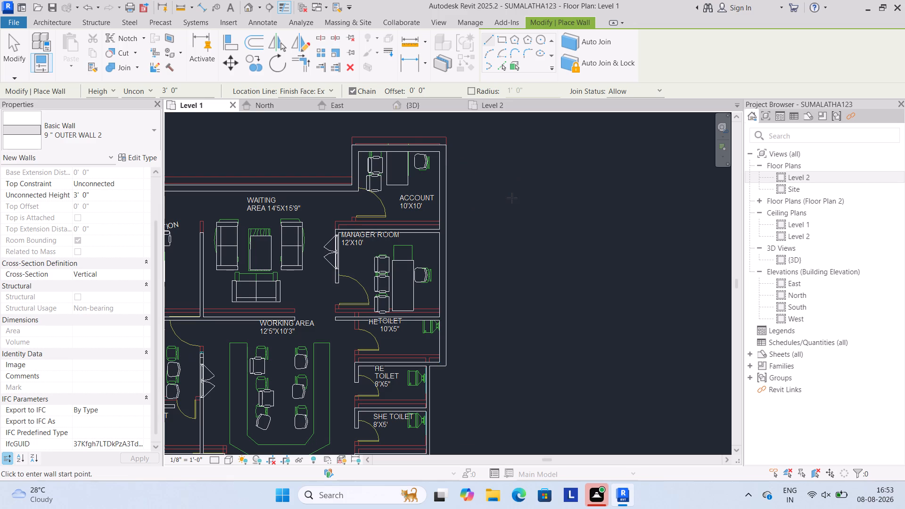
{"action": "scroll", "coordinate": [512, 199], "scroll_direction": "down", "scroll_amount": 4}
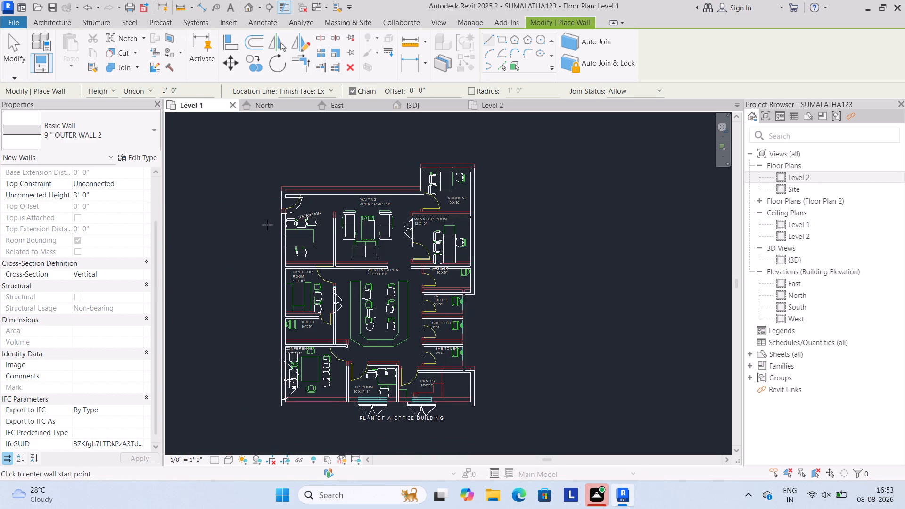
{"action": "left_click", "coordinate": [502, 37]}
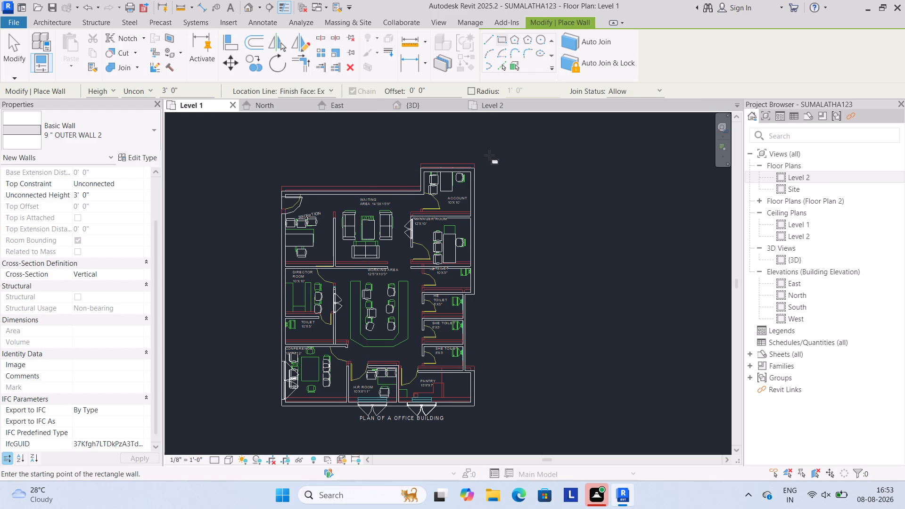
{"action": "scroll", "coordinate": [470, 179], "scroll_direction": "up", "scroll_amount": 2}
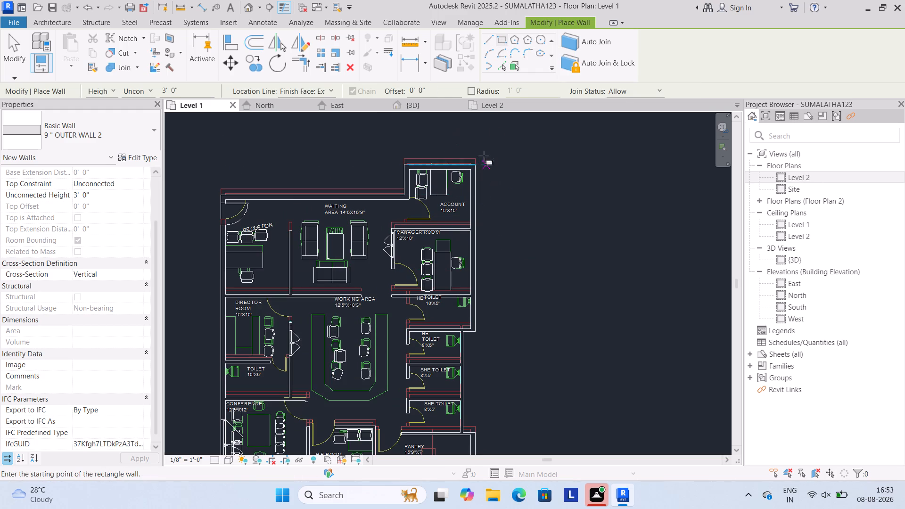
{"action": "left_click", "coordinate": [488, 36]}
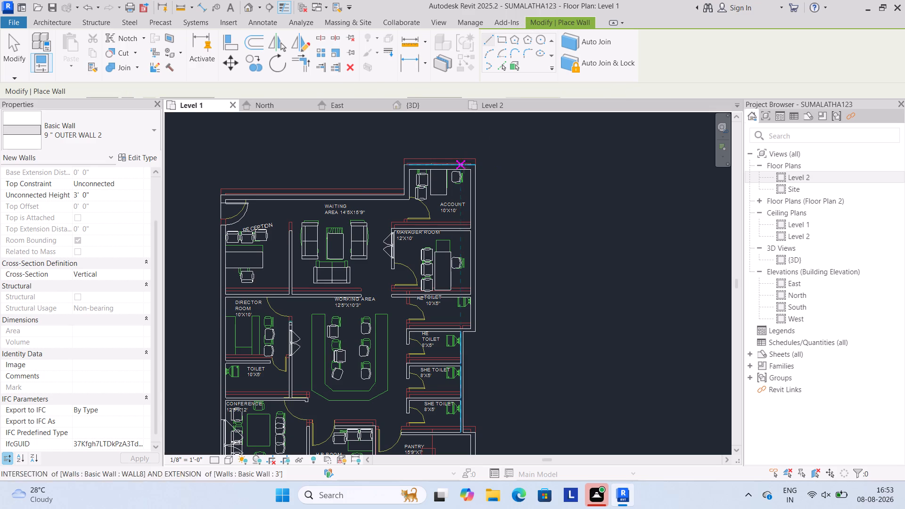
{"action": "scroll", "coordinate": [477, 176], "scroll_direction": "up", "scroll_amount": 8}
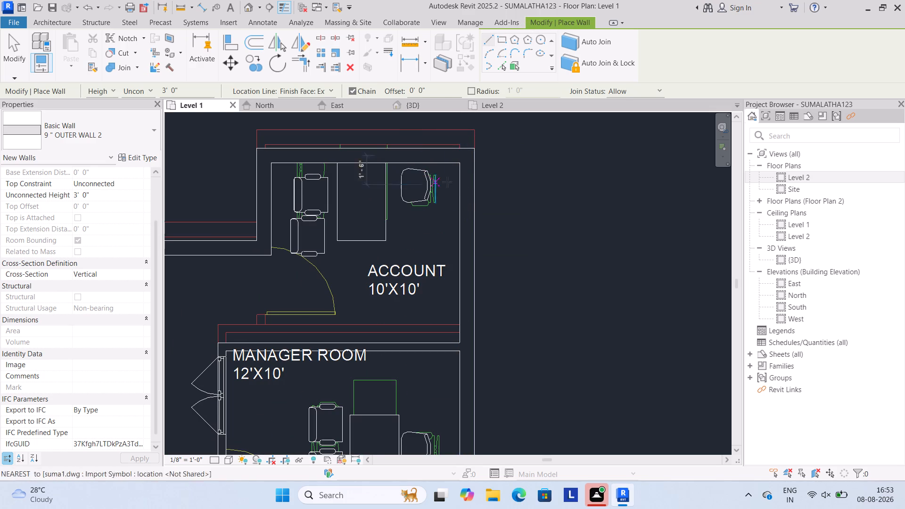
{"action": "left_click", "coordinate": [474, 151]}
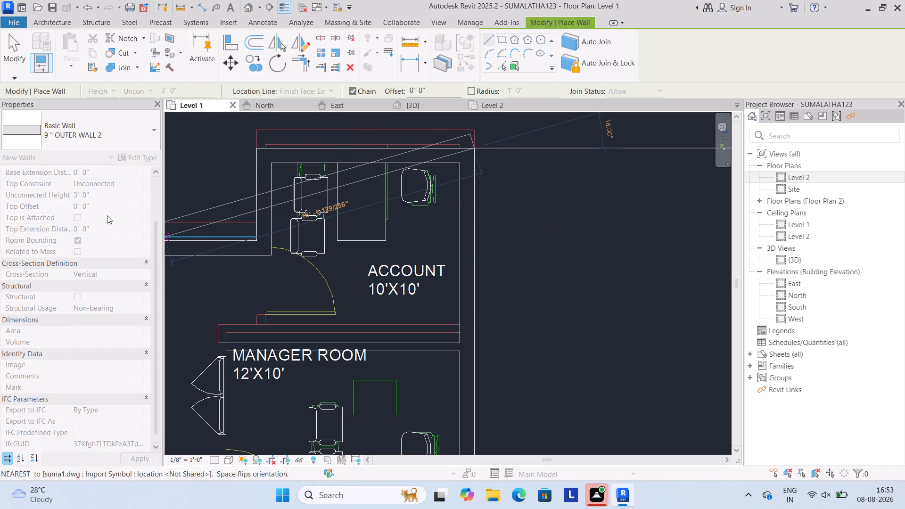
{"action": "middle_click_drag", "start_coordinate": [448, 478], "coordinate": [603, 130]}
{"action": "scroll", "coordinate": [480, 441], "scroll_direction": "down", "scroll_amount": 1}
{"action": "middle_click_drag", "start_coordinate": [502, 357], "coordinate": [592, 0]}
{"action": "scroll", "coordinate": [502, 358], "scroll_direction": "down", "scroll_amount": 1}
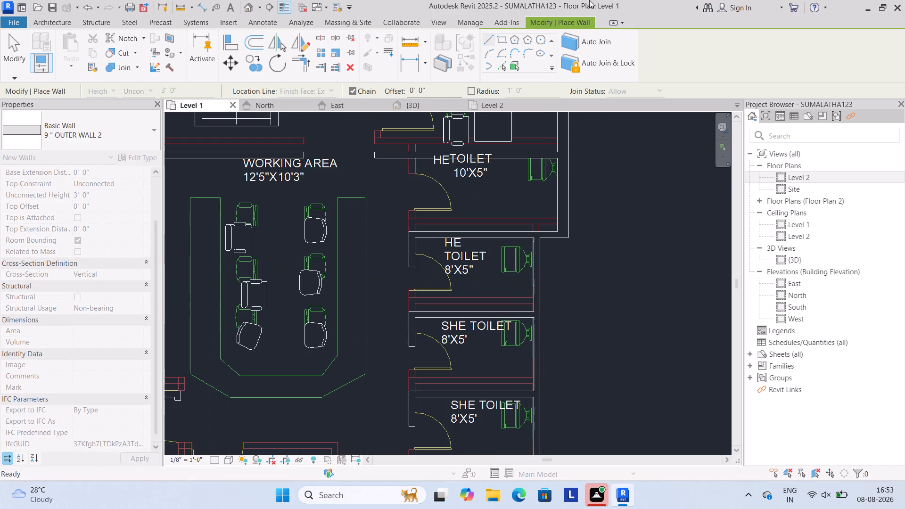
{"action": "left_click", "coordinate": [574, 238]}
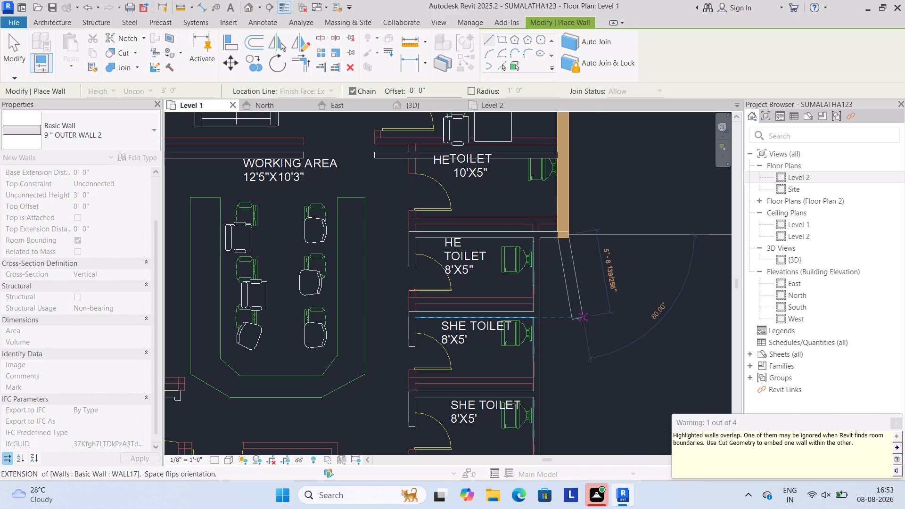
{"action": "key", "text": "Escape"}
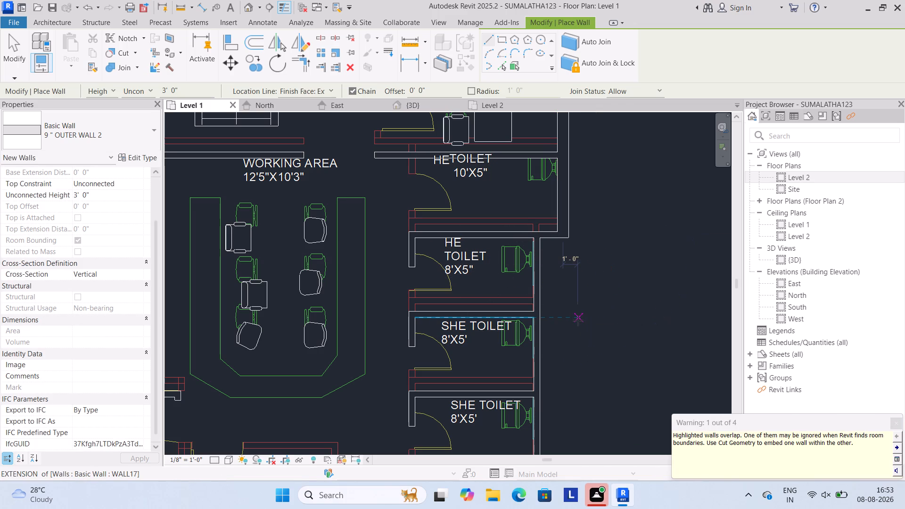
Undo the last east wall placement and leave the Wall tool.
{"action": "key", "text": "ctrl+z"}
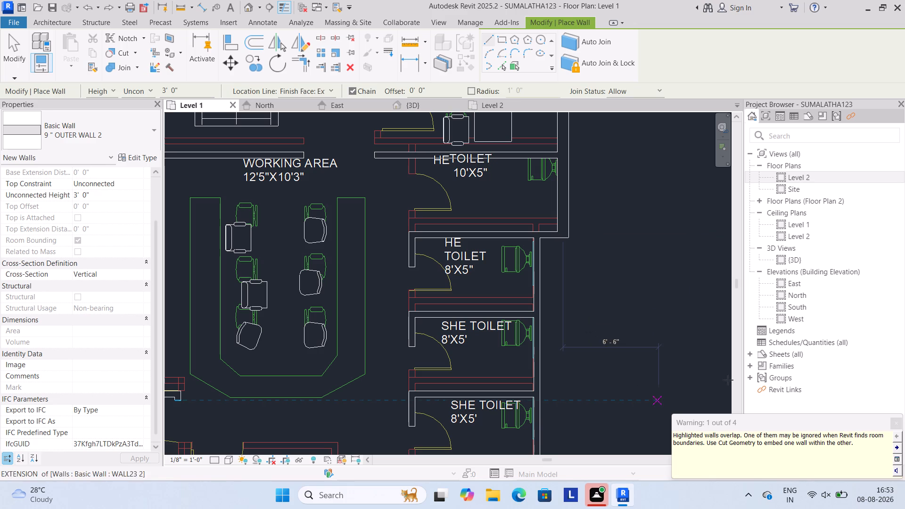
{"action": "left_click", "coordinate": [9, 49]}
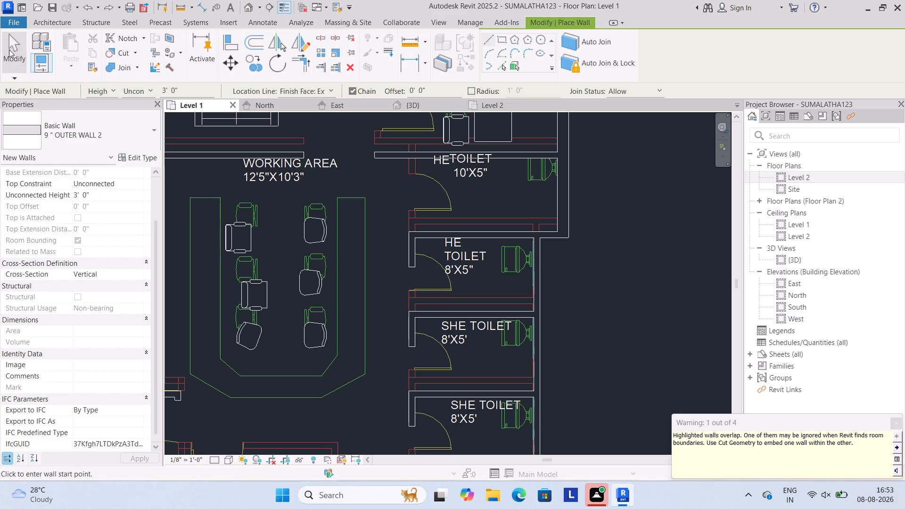
Check the 3' high outer walls in the 3D view and in the North, East and South elevations.
{"action": "scroll", "coordinate": [335, 267], "scroll_direction": "down", "scroll_amount": 3}
{"action": "scroll", "coordinate": [358, 222], "scroll_direction": "down", "scroll_amount": 6}
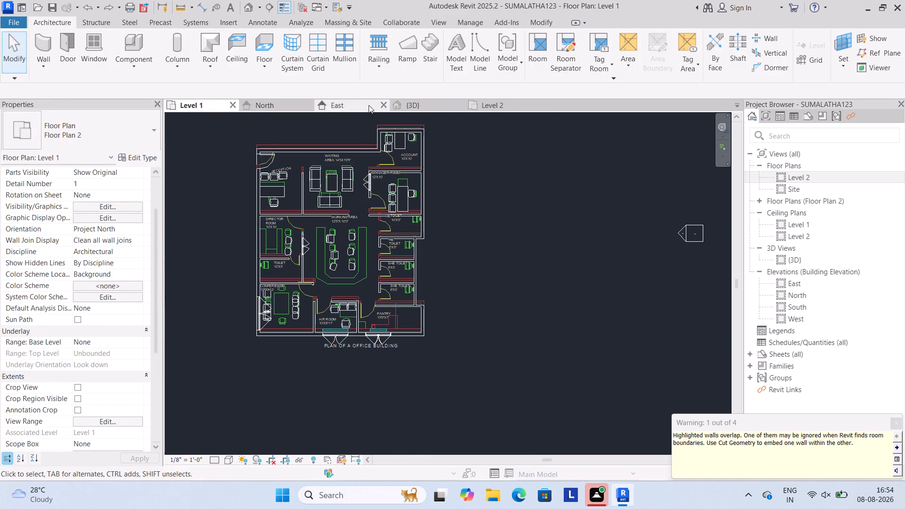
{"action": "left_click", "coordinate": [424, 104]}
{"action": "scroll", "coordinate": [363, 242], "scroll_direction": "down", "scroll_amount": 1}
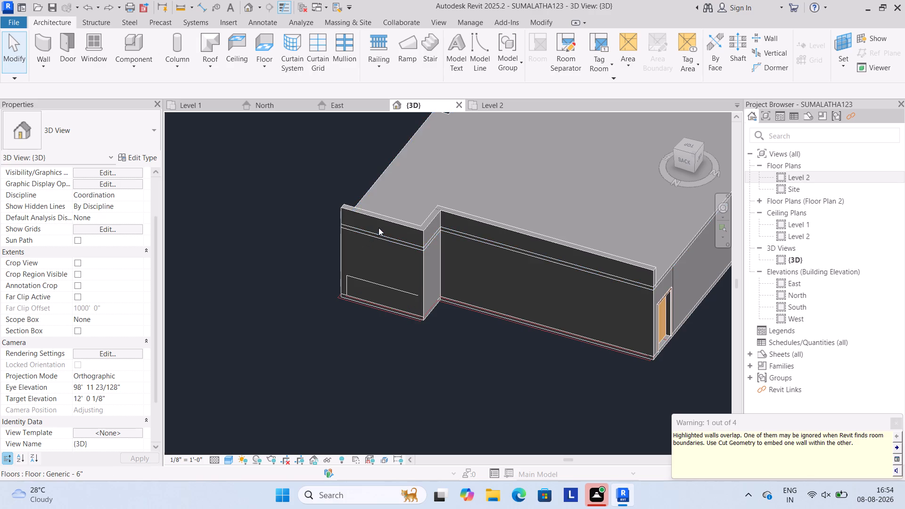
{"action": "middle_click_drag", "start_coordinate": [369, 232], "coordinate": [312, 278]}
{"action": "middle_click_drag", "start_coordinate": [385, 206], "coordinate": [352, 282]}
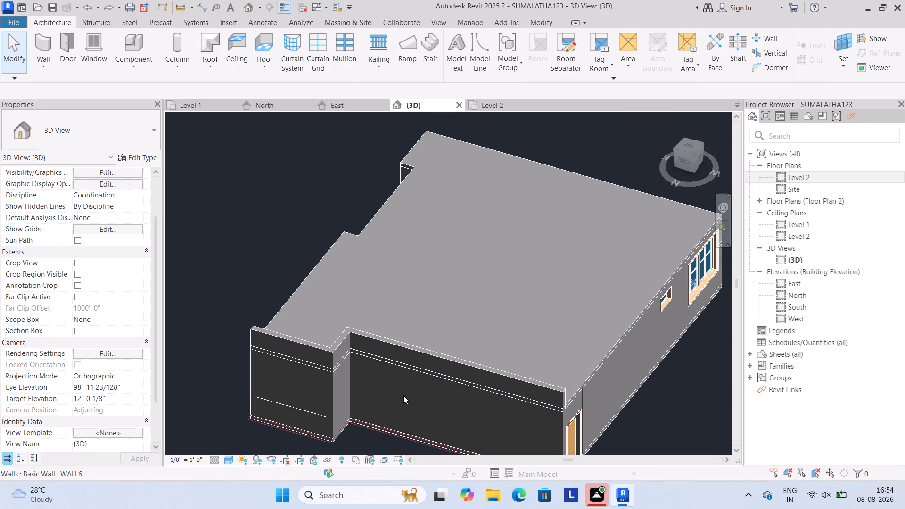
{"action": "double_click", "coordinate": [805, 293]}
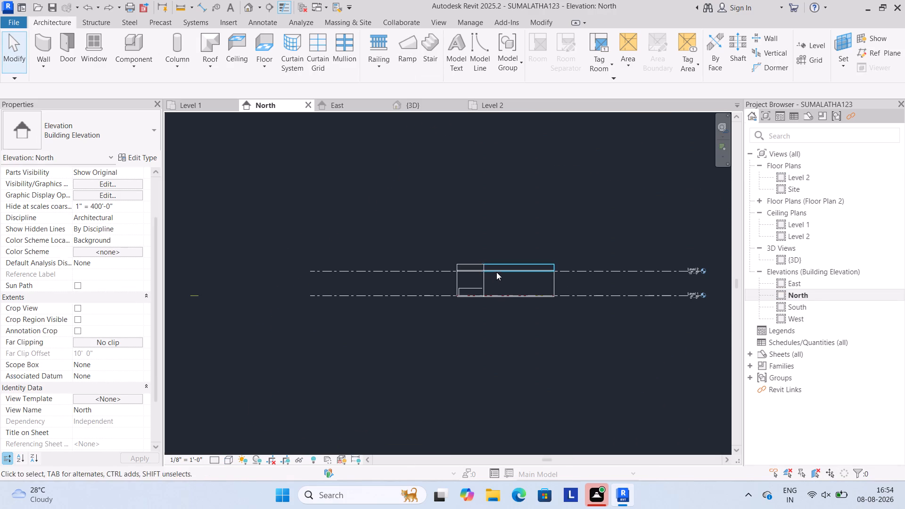
{"action": "double_click", "coordinate": [854, 280]}
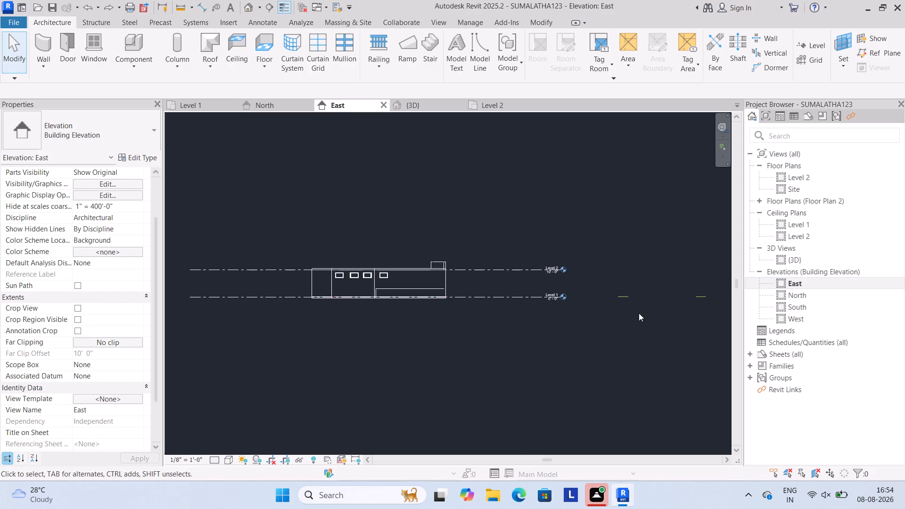
{"action": "double_click", "coordinate": [816, 306]}
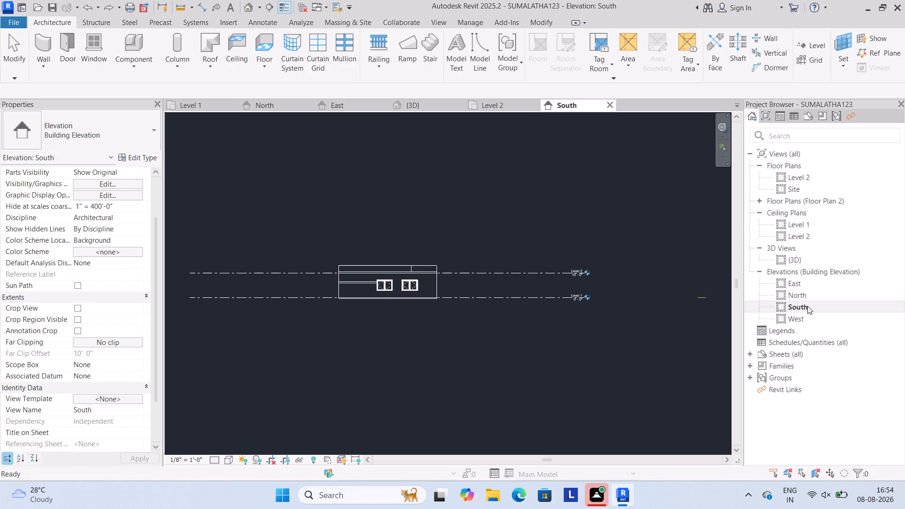
{"action": "left_click", "coordinate": [809, 284]}
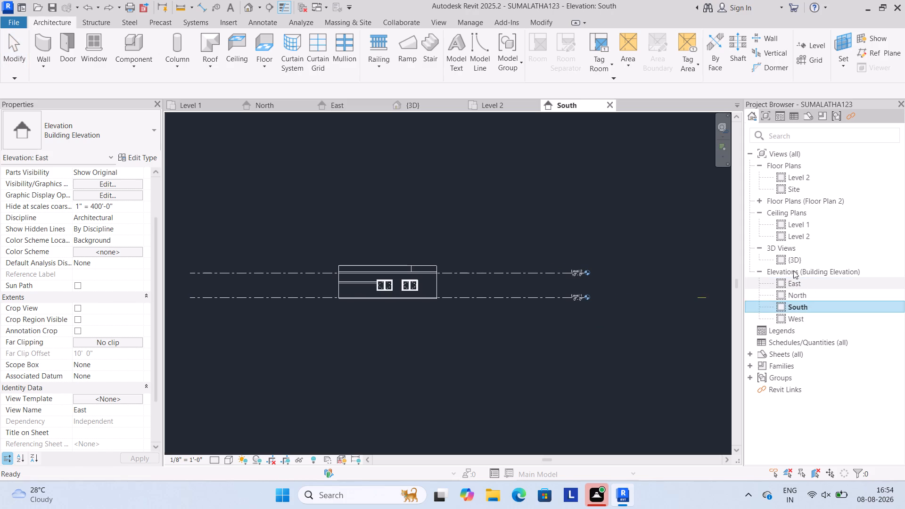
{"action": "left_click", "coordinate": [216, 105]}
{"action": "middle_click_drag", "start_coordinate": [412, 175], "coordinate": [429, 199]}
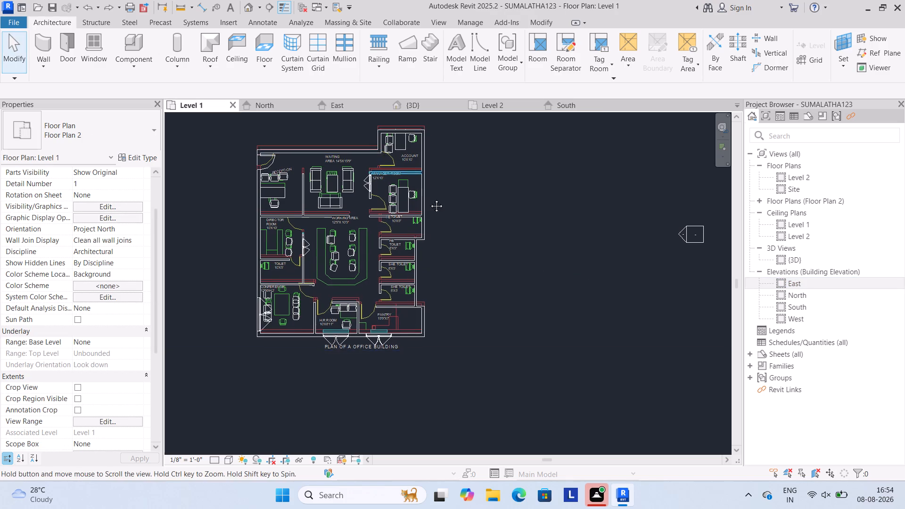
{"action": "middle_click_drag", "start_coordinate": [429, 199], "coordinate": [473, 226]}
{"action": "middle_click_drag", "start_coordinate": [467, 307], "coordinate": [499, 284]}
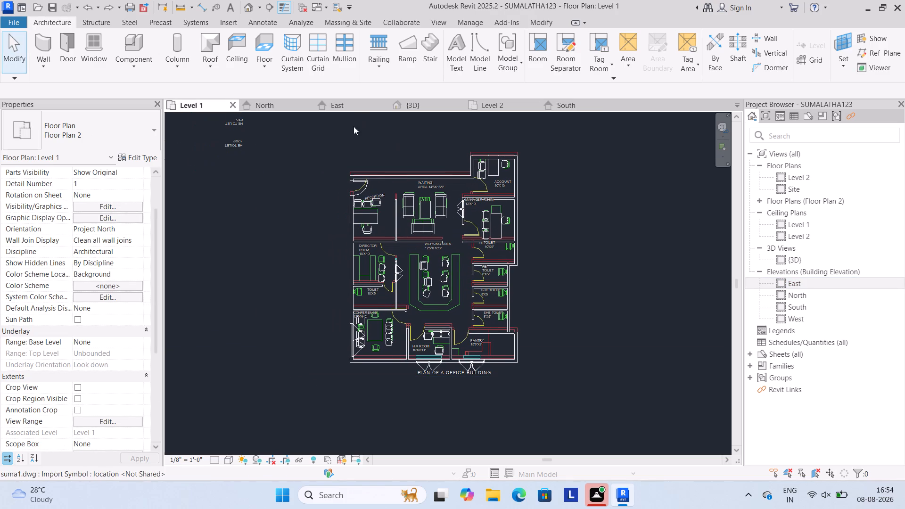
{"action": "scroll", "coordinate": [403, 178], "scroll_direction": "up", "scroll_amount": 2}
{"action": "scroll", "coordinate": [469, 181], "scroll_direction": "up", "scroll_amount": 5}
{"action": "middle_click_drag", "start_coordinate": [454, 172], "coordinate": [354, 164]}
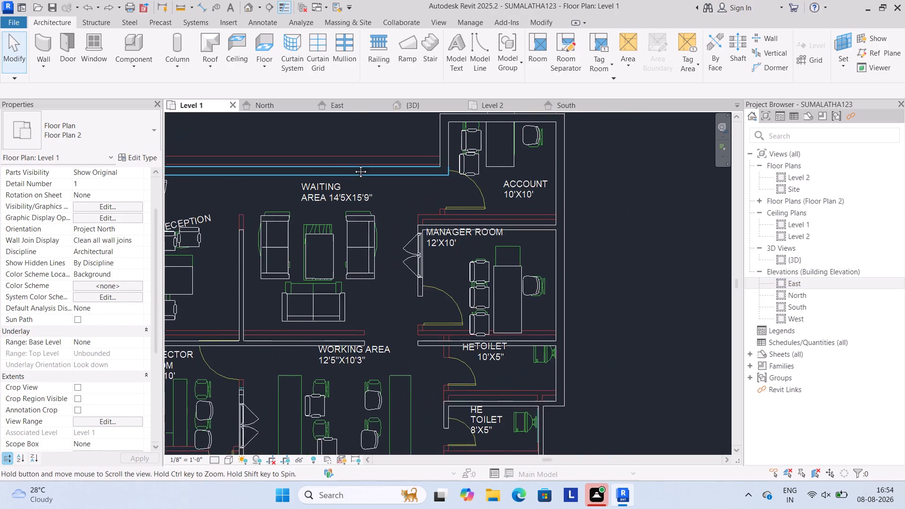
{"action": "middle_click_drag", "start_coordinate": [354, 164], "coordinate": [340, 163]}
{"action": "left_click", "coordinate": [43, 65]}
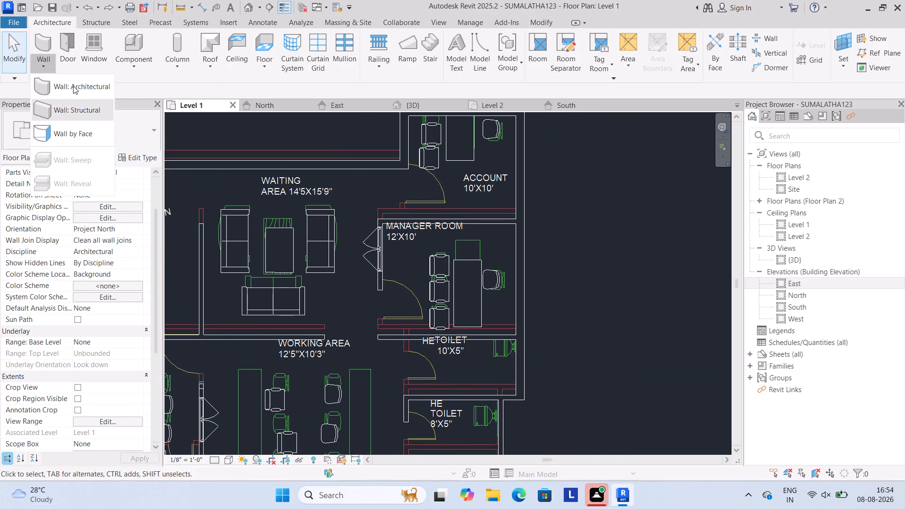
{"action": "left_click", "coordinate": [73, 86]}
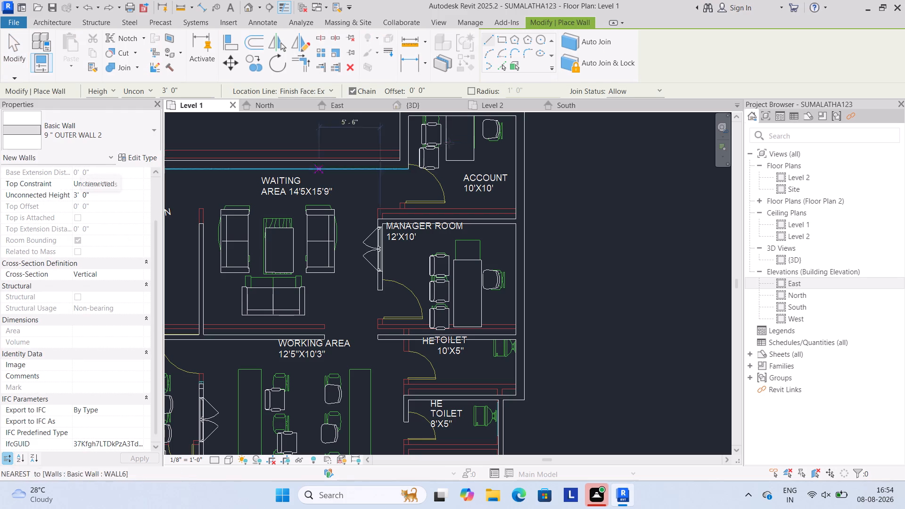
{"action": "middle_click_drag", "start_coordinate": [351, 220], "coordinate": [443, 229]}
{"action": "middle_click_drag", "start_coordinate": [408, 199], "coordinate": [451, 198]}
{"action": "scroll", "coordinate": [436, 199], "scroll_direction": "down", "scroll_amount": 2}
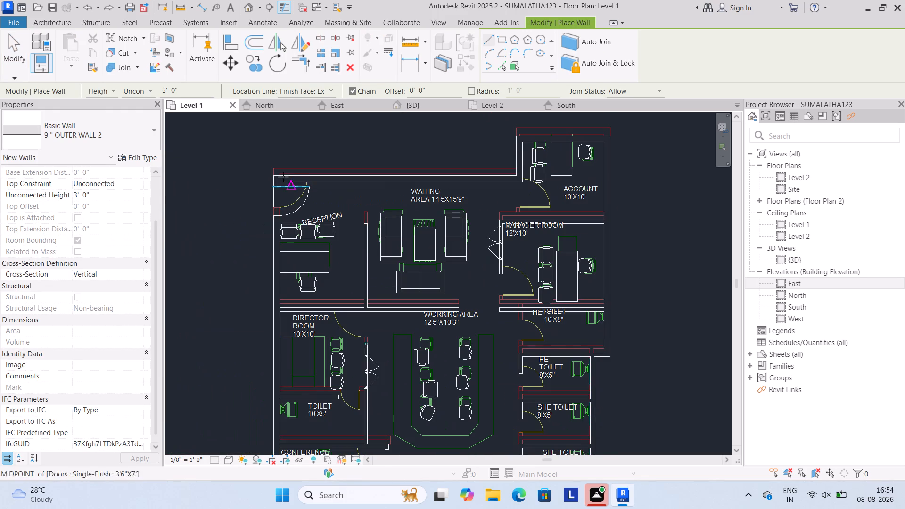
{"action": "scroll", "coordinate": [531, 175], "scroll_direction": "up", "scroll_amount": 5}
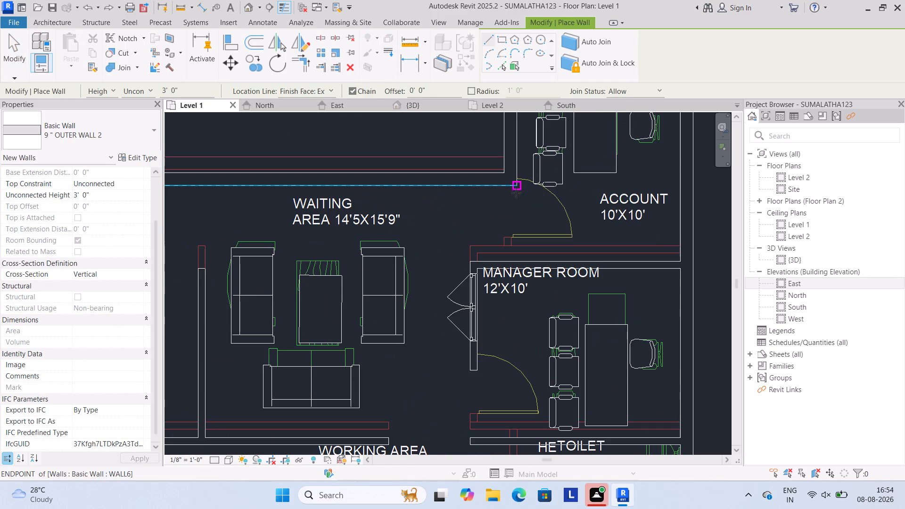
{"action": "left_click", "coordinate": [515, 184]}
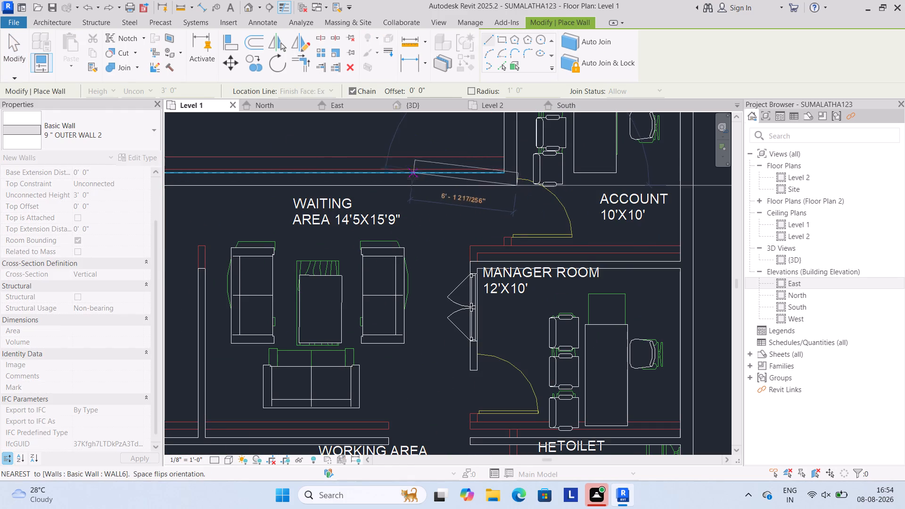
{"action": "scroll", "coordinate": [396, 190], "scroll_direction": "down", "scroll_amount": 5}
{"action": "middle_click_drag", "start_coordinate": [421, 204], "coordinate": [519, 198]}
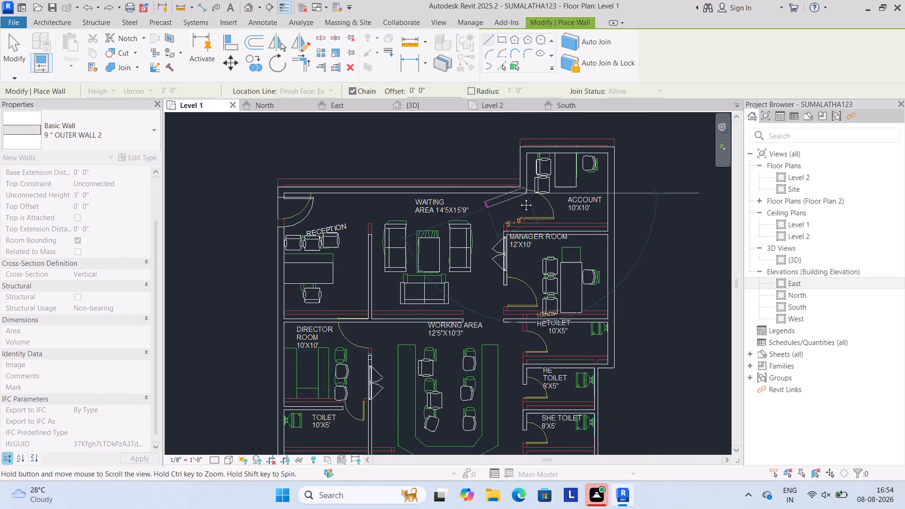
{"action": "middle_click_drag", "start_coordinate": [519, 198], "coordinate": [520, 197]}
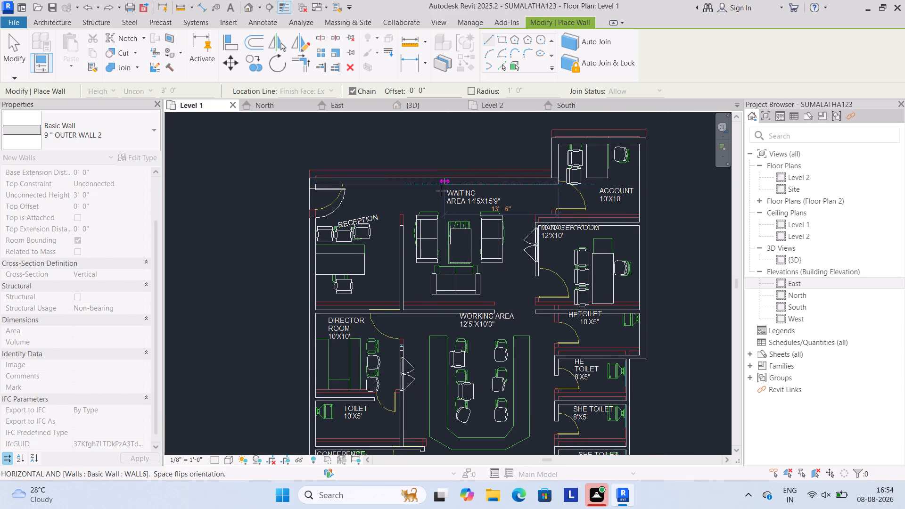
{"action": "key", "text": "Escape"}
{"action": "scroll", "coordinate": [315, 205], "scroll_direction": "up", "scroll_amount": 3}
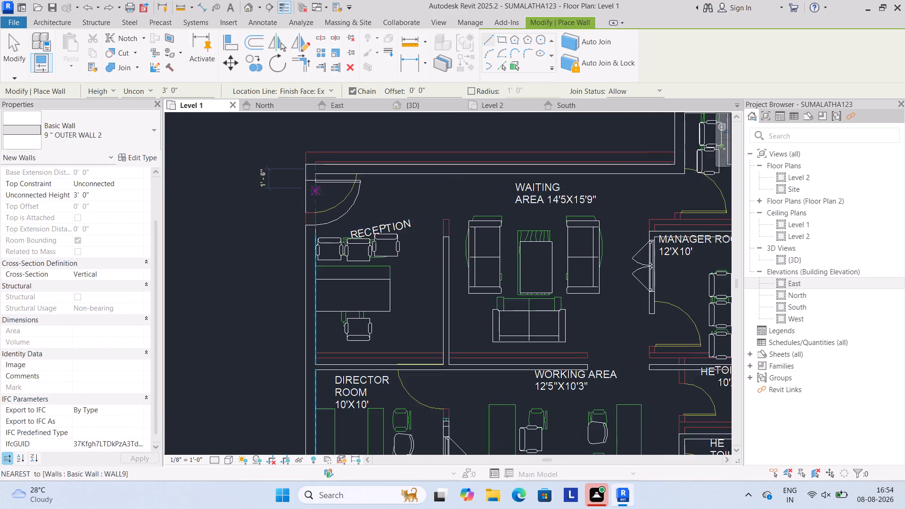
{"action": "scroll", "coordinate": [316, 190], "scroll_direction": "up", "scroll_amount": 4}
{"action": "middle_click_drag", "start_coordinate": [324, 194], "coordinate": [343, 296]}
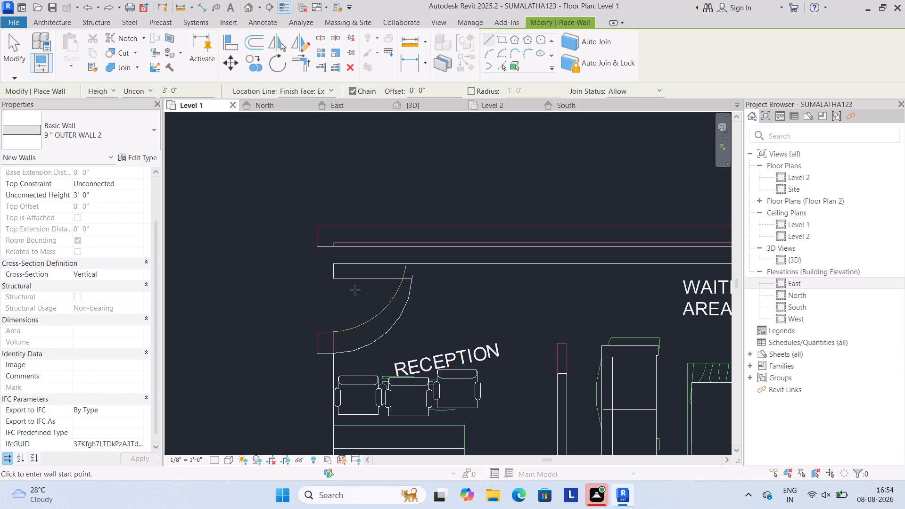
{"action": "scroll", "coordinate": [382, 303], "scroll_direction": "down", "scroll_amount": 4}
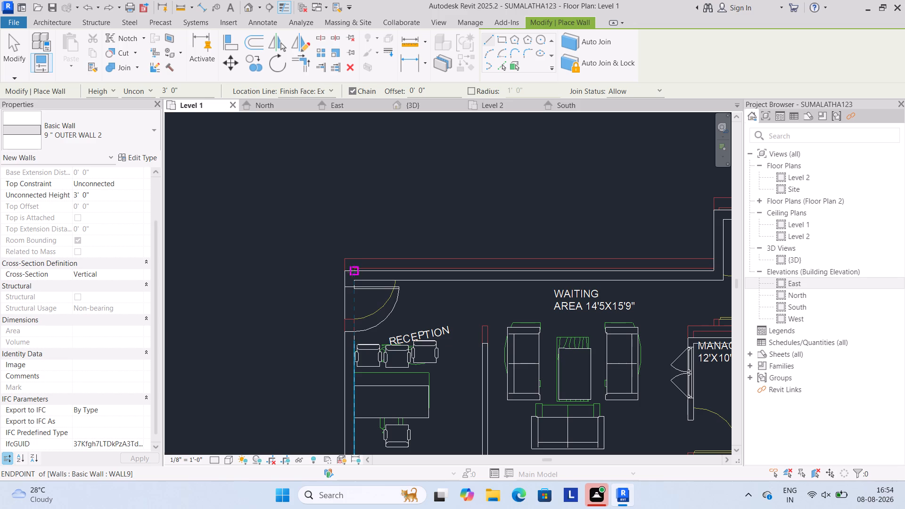
Undo the recent 9 " OUTER WALL 2 wall edits around the building on Level 1.
{"action": "key", "text": "ctrl+z"}
{"action": "key", "text": "ctrl+z"}
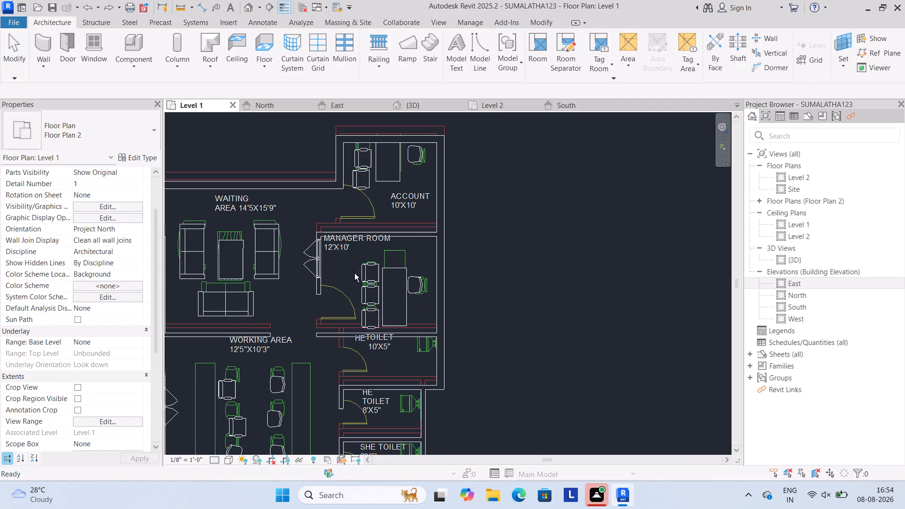
{"action": "key", "text": "ctrl+z"}
{"action": "key", "text": "ctrl+z"}
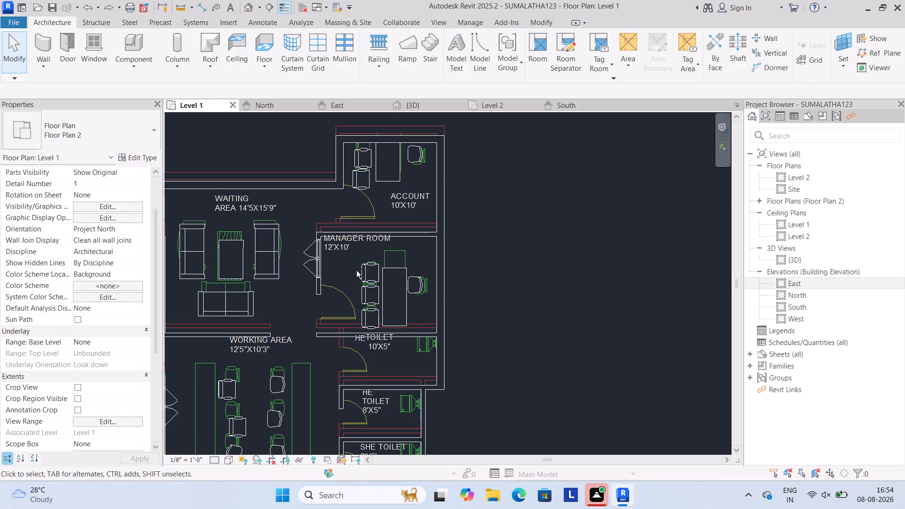
{"action": "scroll", "coordinate": [381, 298], "scroll_direction": "up", "scroll_amount": 3}
{"action": "scroll", "coordinate": [322, 348], "scroll_direction": "up", "scroll_amount": 8}
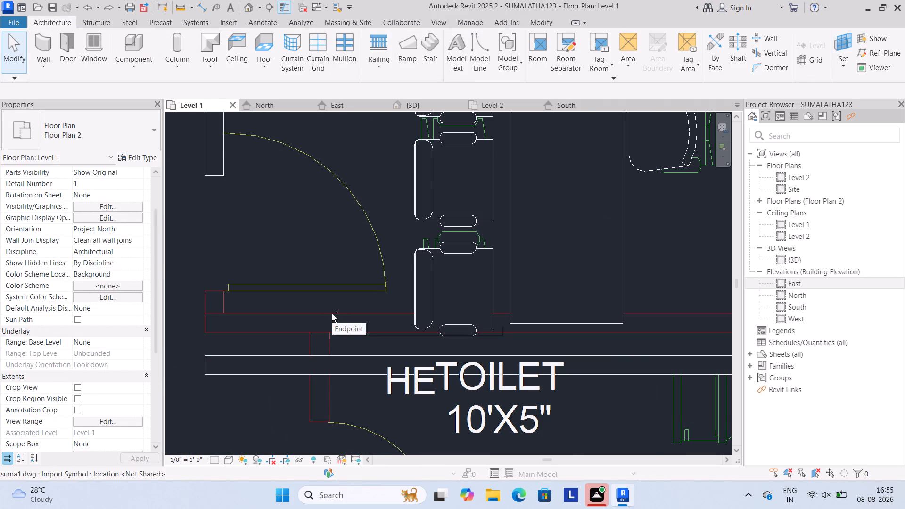
{"action": "key", "text": "ctrl+z"}
{"action": "key", "text": "ctrl+z"}
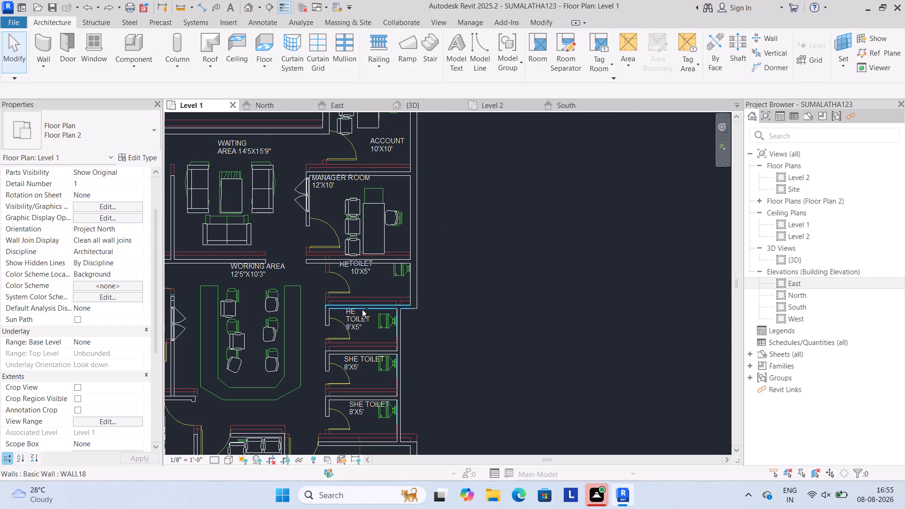
{"action": "middle_click_drag", "start_coordinate": [391, 322], "coordinate": [398, 358], "text": "ctrl"}
{"action": "scroll", "coordinate": [395, 334], "scroll_direction": "down", "scroll_amount": 4, "text": "ctrl"}
{"action": "middle_click_drag", "start_coordinate": [433, 276], "coordinate": [456, 386], "text": "ctrl"}
{"action": "scroll", "coordinate": [456, 386], "scroll_direction": "down", "scroll_amount": 1, "text": "ctrl"}
{"action": "scroll", "coordinate": [467, 338], "scroll_direction": "down", "scroll_amount": 4}
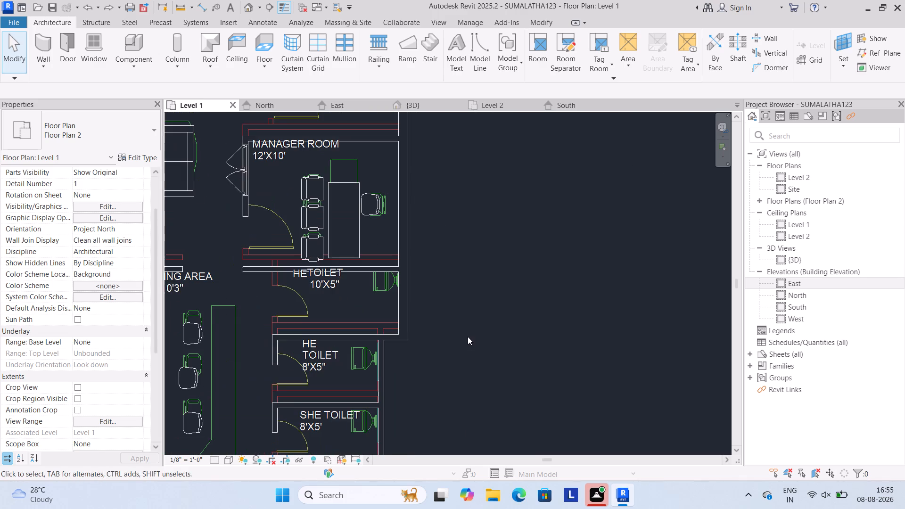
{"action": "scroll", "coordinate": [468, 335], "scroll_direction": "up", "scroll_amount": 1}
{"action": "scroll", "coordinate": [467, 331], "scroll_direction": "down", "scroll_amount": 8}
{"action": "key", "text": "ctrl+z"}
{"action": "left_click", "coordinate": [467, 330], "text": "ctrl"}
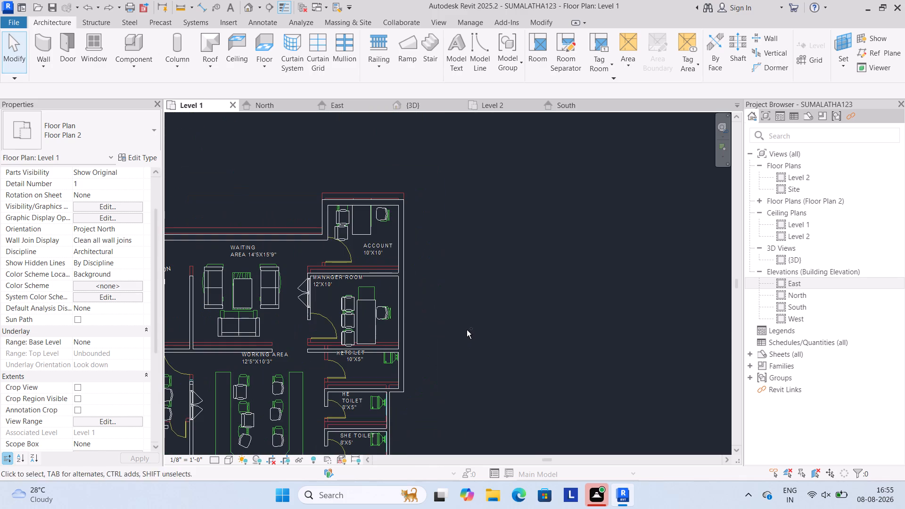
{"action": "key", "text": "ctrl+z"}
{"action": "key", "text": "ctrl+z"}
{"action": "left_click", "coordinate": [467, 330], "text": "ctrl"}
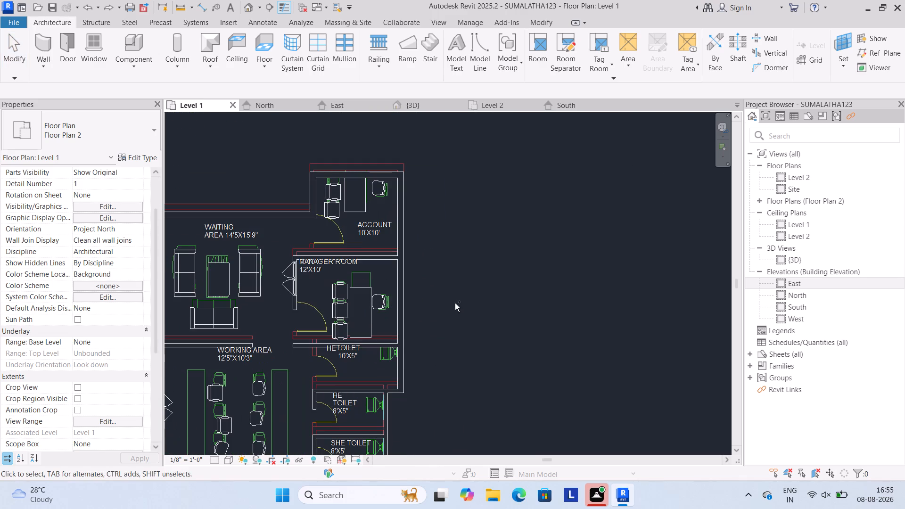
{"action": "key", "text": "ctrl+z"}
{"action": "key", "text": "ctrl+z"}
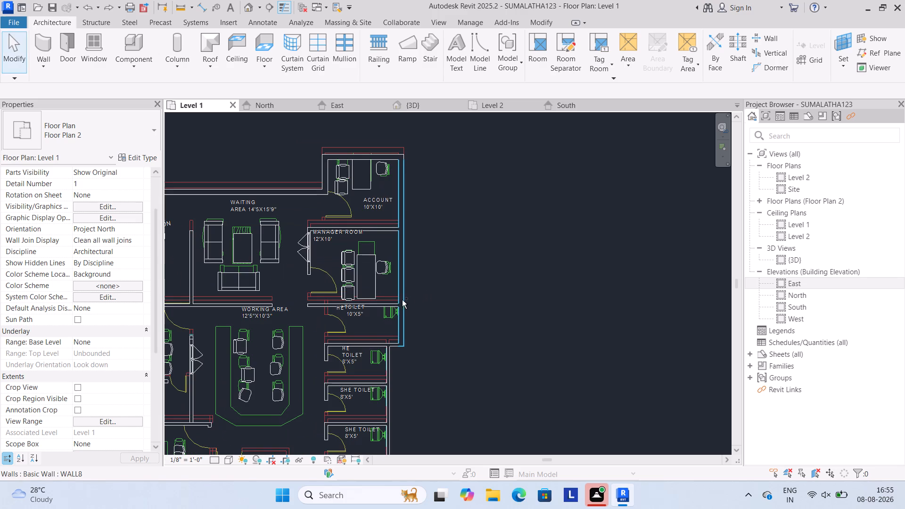
Continue undoing past the Level 1 view's type change so the view is a regular Floor Plan instead of Floor Plan 2.
{"action": "key", "text": "ctrl+z"}
{"action": "left_click", "coordinate": [414, 158], "text": "ctrl"}
{"action": "left_click_drag", "start_coordinate": [410, 161], "coordinate": [403, 166], "text": "ctrl"}
{"action": "key", "text": "ctrl+z"}
{"action": "left_click", "coordinate": [401, 168], "text": "ctrl"}
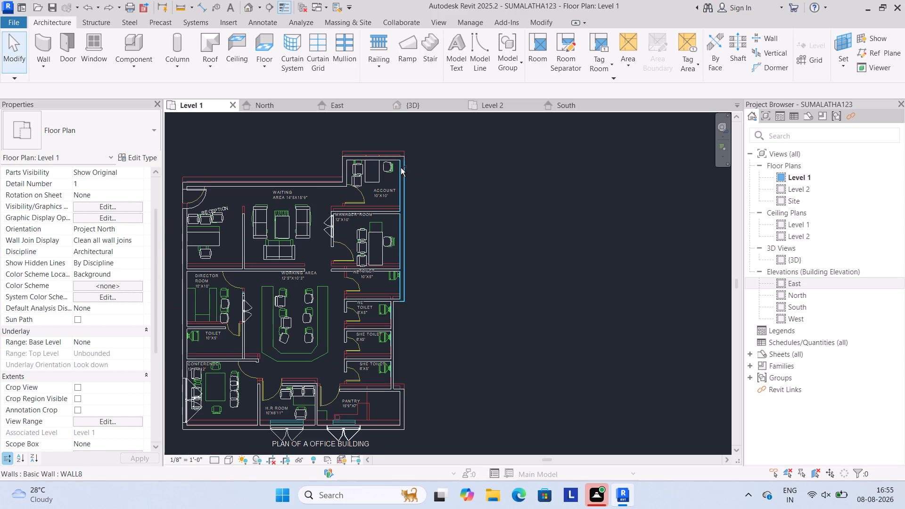
{"action": "key", "text": "ctrl+z"}
{"action": "key", "text": "ctrl+z"}
{"action": "key", "text": "ctrl+z"}
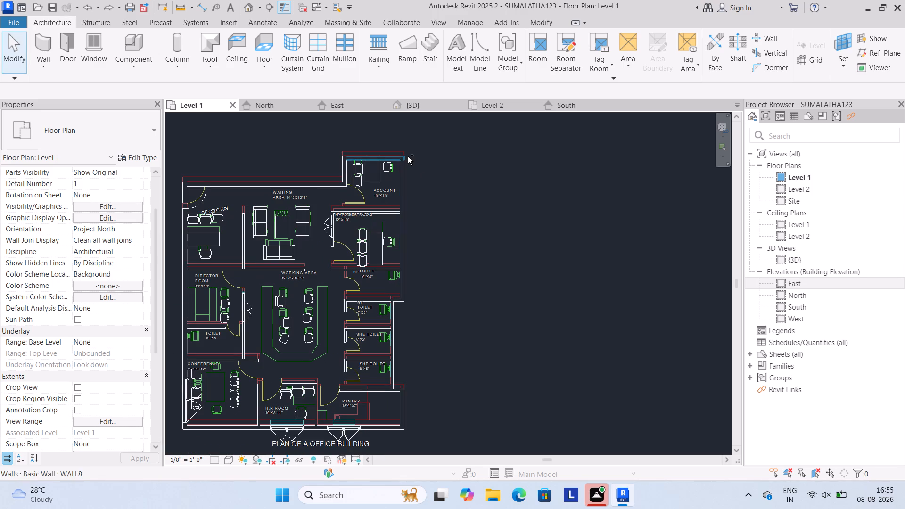
{"action": "key", "text": "ctrl+z"}
{"action": "key", "text": "ctrl+z"}
{"action": "key", "text": "ctrl+z"}
{"action": "key", "text": "ctrl+z"}
{"action": "key", "text": "ctrl+z"}
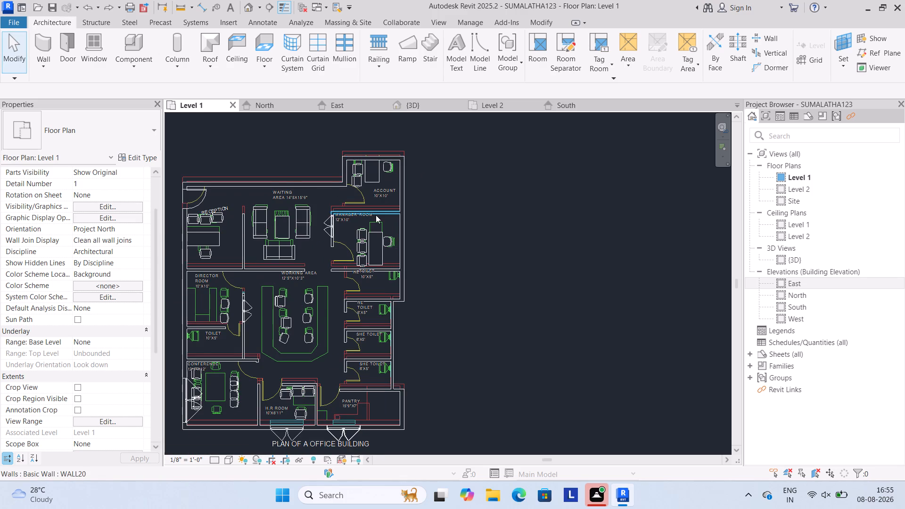
Undo further back into the boundary sketch of the Generic - 6" floor on Level 1.
{"action": "scroll", "coordinate": [376, 215], "scroll_direction": "up", "scroll_amount": 11}
{"action": "scroll", "coordinate": [457, 213], "scroll_direction": "down", "scroll_amount": 4}
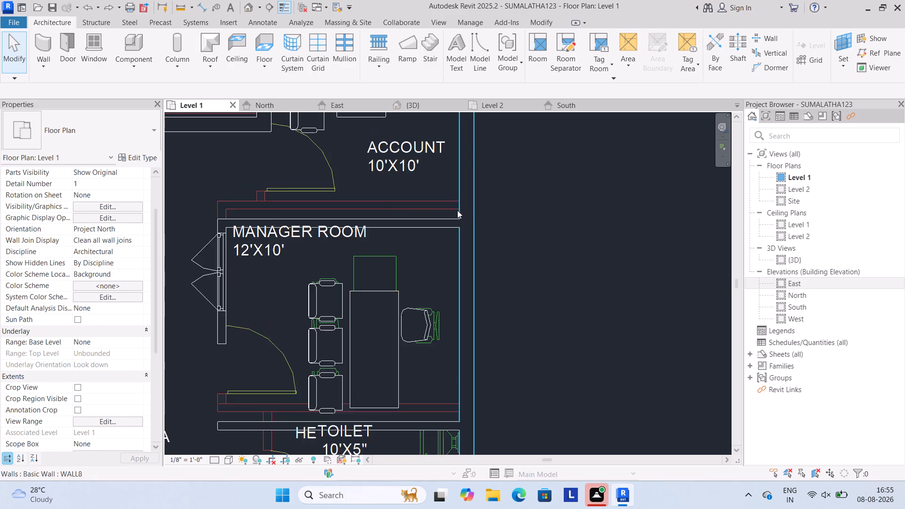
{"action": "scroll", "coordinate": [457, 210], "scroll_direction": "down", "scroll_amount": 2}
{"action": "key", "text": "ctrl+z"}
{"action": "key", "text": "ctrl+z"}
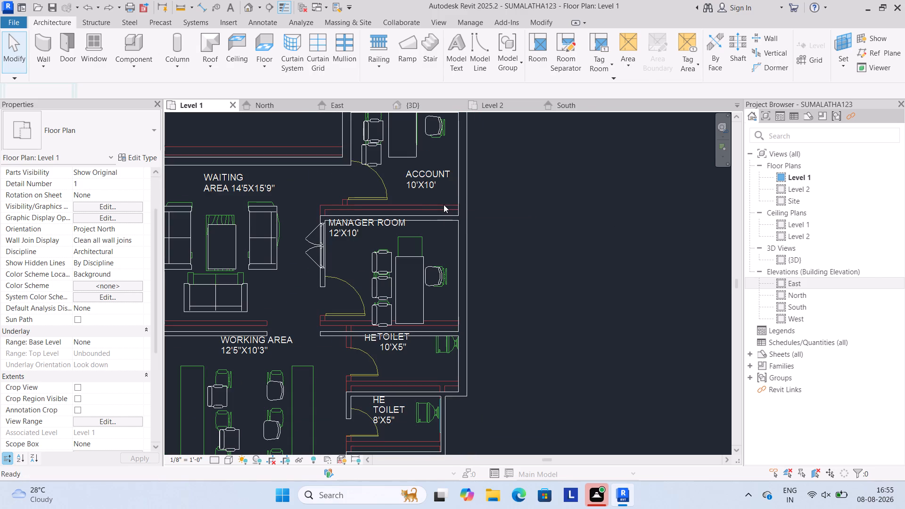
{"action": "key", "text": "ctrl+z"}
{"action": "key", "text": "ctrl+z"}
{"action": "scroll", "coordinate": [441, 230], "scroll_direction": "down", "scroll_amount": 4}
{"action": "middle_click_drag", "start_coordinate": [438, 242], "coordinate": [439, 262]}
{"action": "scroll", "coordinate": [442, 262], "scroll_direction": "down", "scroll_amount": 2}
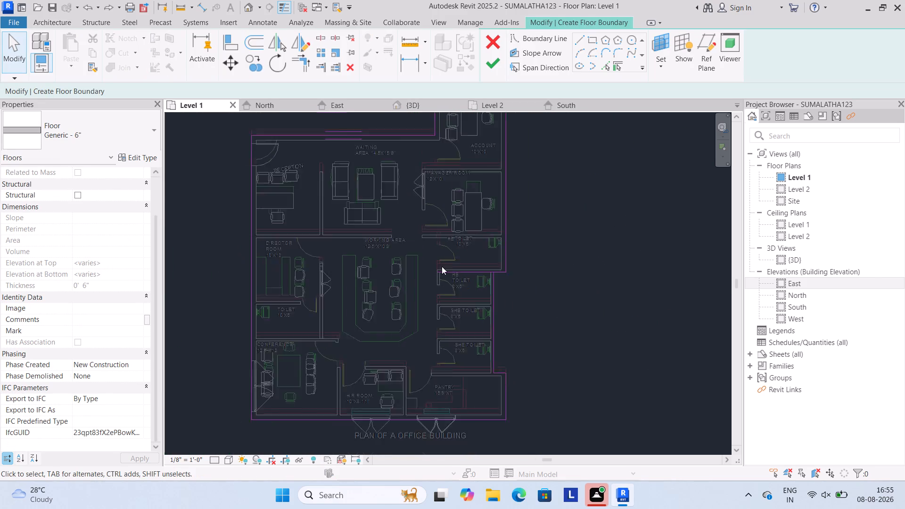
{"action": "scroll", "coordinate": [442, 266], "scroll_direction": "down", "scroll_amount": 2}
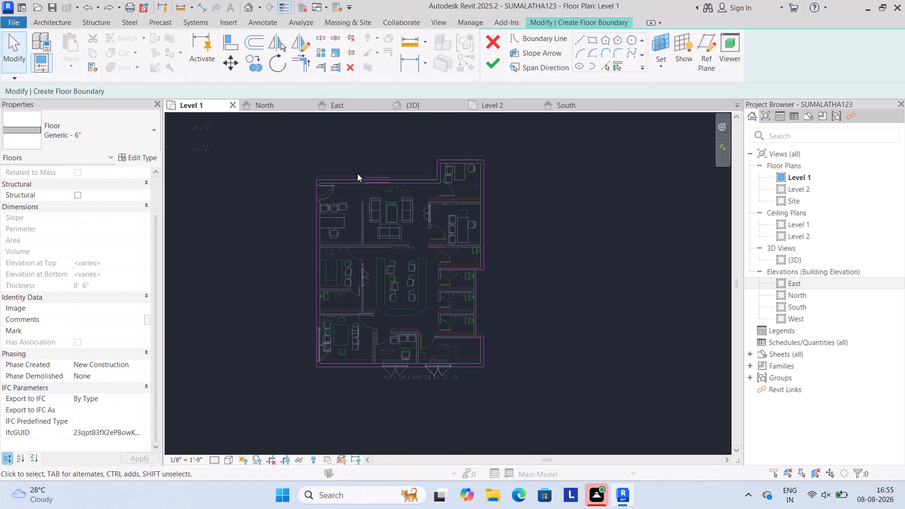
Locate the overlapping floor boundary lines and delete the duplicate line along the building's south edge.
{"action": "left_click", "coordinate": [493, 59]}
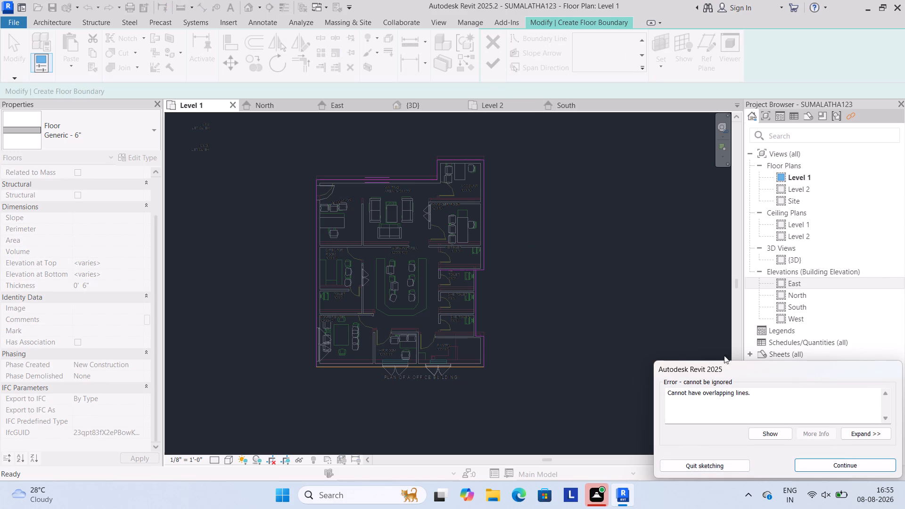
{"action": "left_click", "coordinate": [779, 434]}
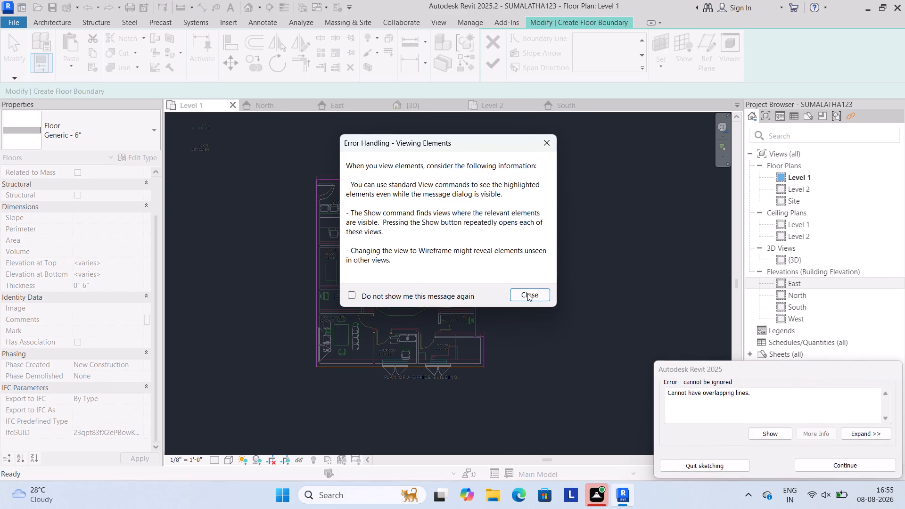
{"action": "left_click", "coordinate": [526, 296]}
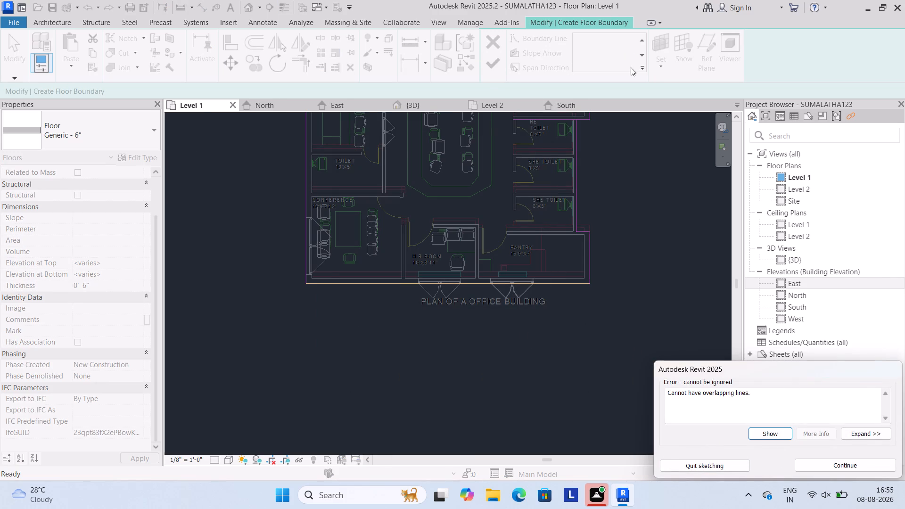
{"action": "left_click", "coordinate": [849, 465]}
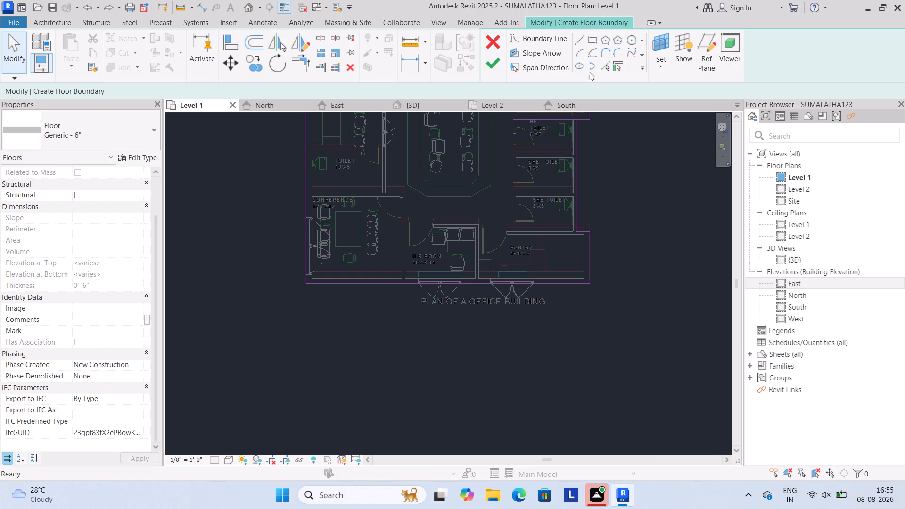
{"action": "left_click", "coordinate": [577, 44]}
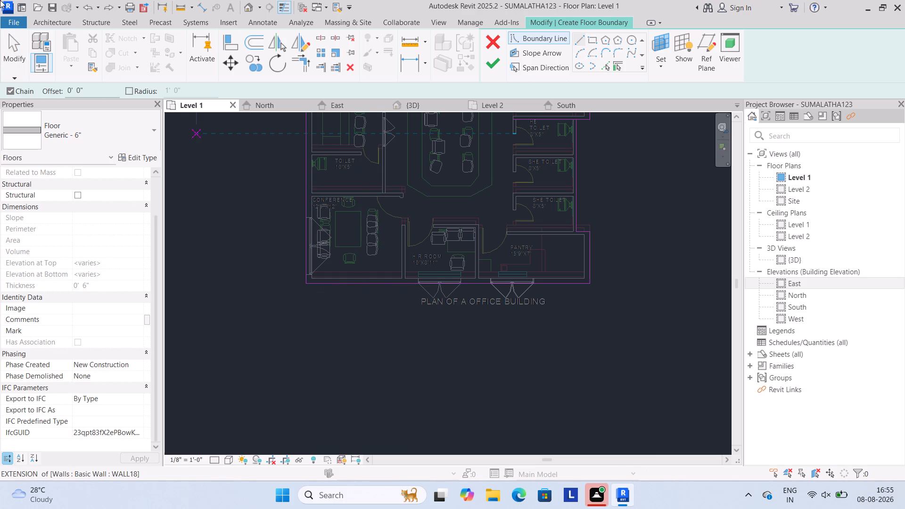
{"action": "left_click", "coordinate": [4, 55]}
{"action": "left_click", "coordinate": [464, 285]}
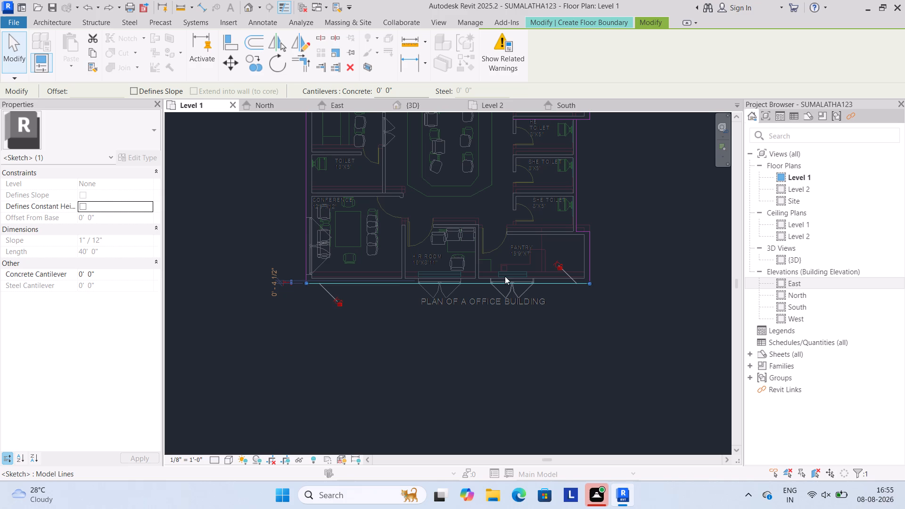
{"action": "key", "text": "Delete"}
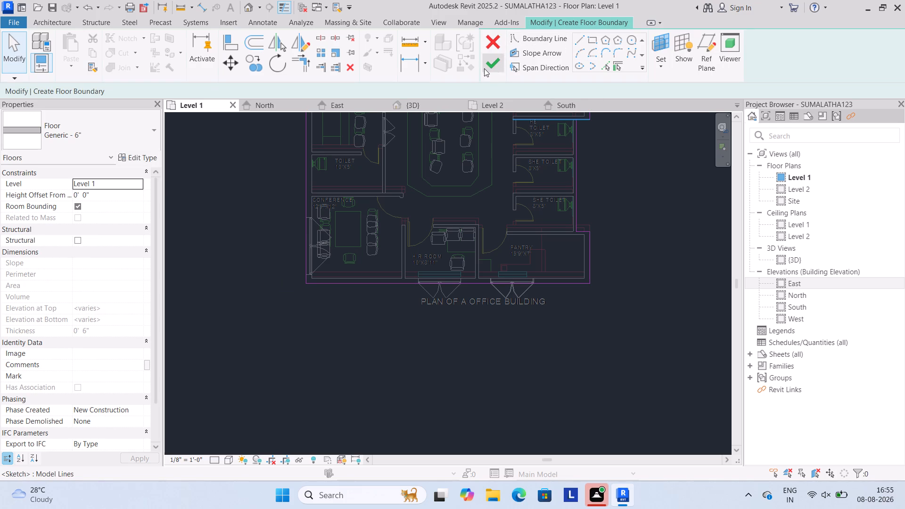
Trim the intersecting floor boundary lines to a corner beside the 8'X5' HE TOILET on the east side and finish the floor sketch.
{"action": "left_click", "coordinate": [484, 68]}
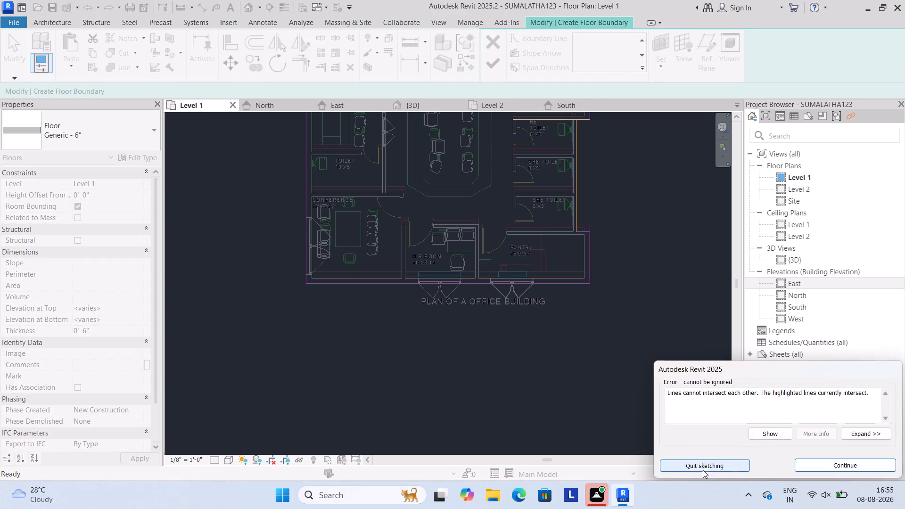
{"action": "left_click", "coordinate": [768, 432]}
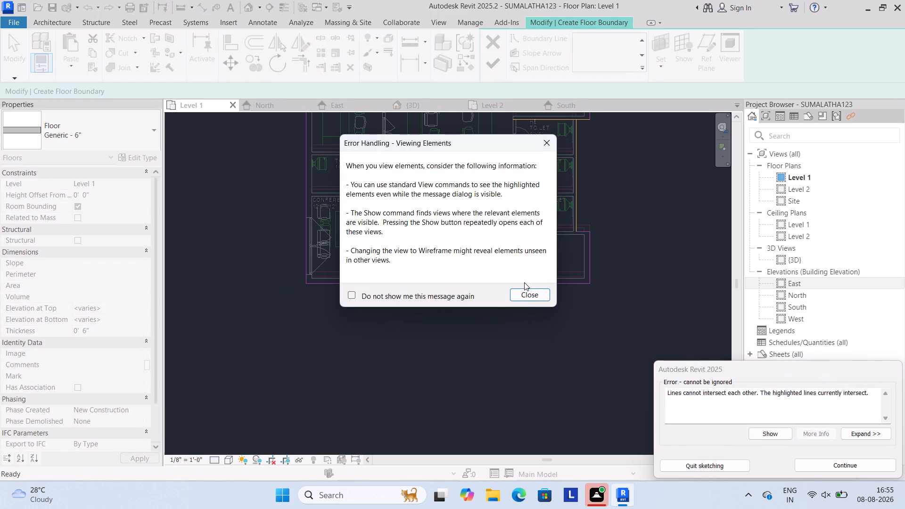
{"action": "left_click", "coordinate": [528, 294]}
{"action": "left_click", "coordinate": [838, 470]}
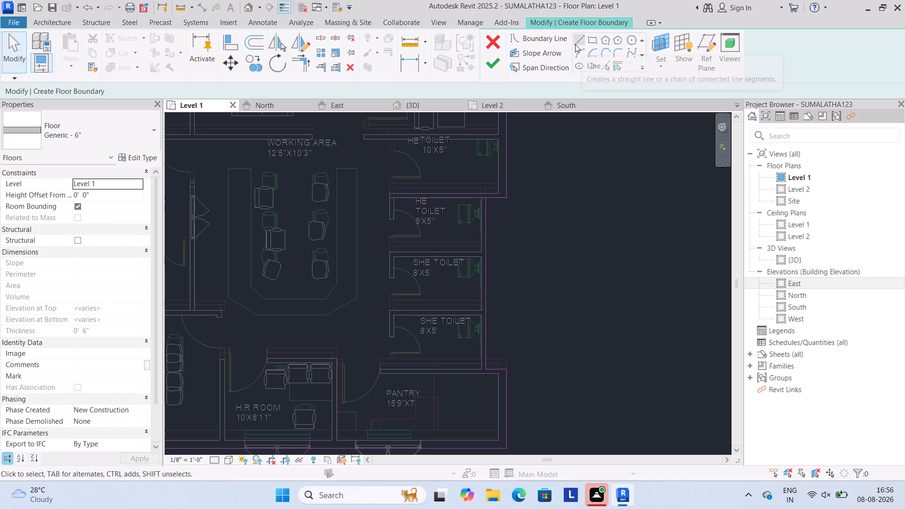
{"action": "left_click", "coordinate": [307, 59]}
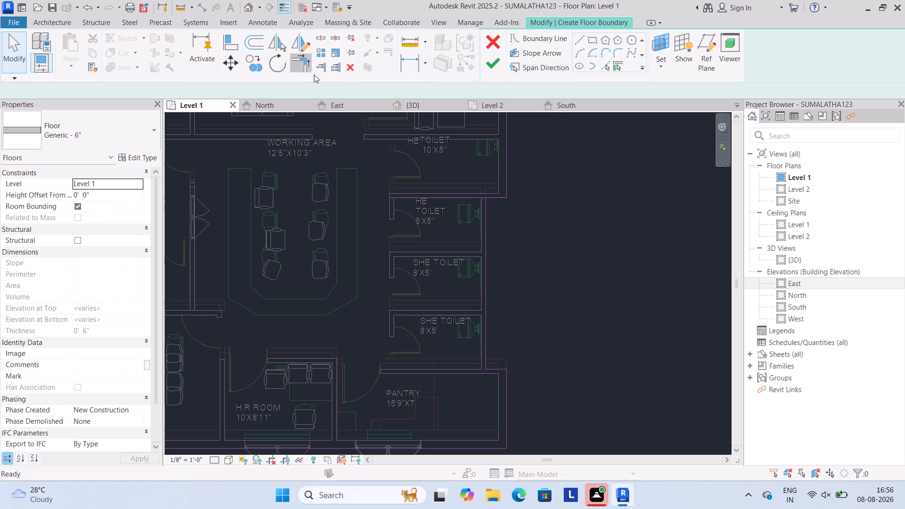
{"action": "left_click", "coordinate": [495, 198]}
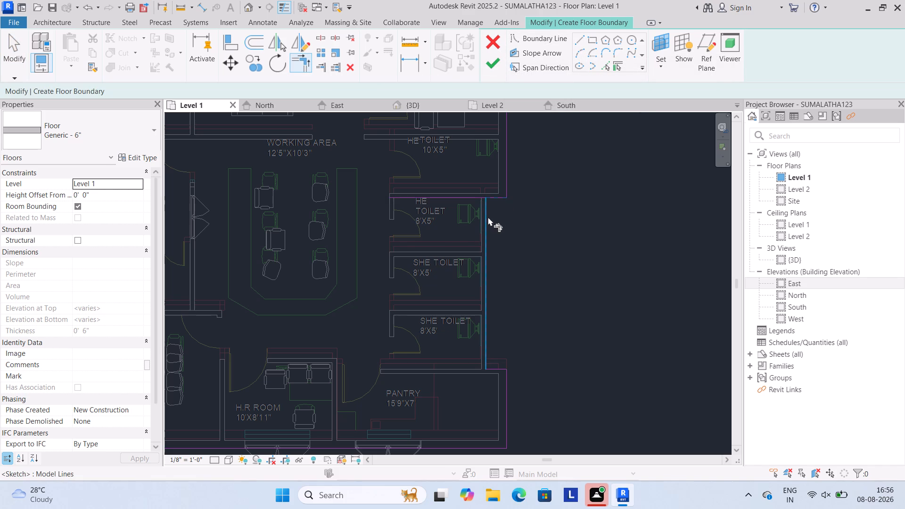
{"action": "left_click", "coordinate": [488, 217]}
{"action": "scroll", "coordinate": [485, 247], "scroll_direction": "down", "scroll_amount": 3}
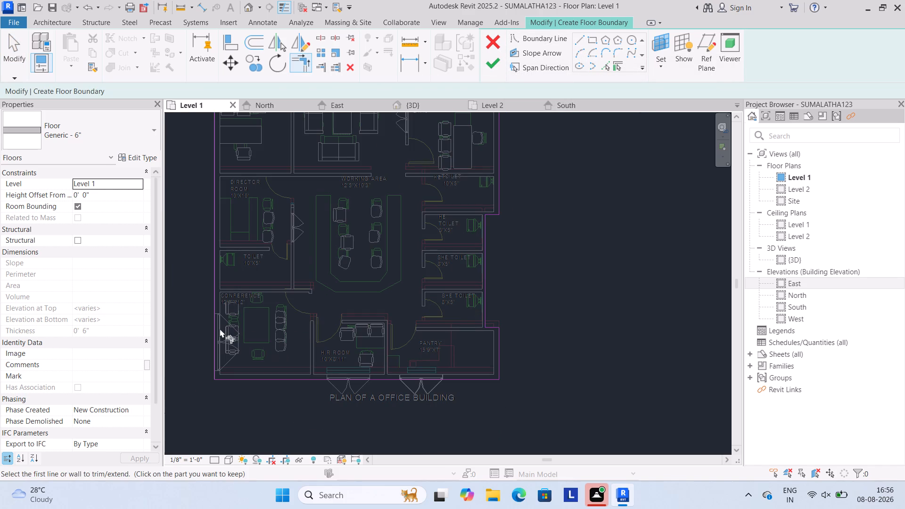
{"action": "middle_click_drag", "start_coordinate": [361, 325], "coordinate": [506, 396]}
{"action": "scroll", "coordinate": [445, 383], "scroll_direction": "down", "scroll_amount": 1}
{"action": "left_click", "coordinate": [485, 74]}
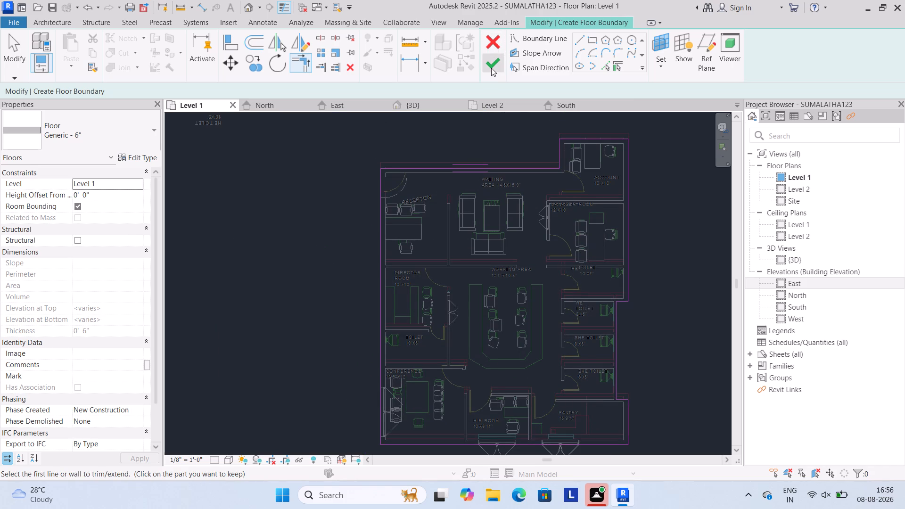
{"action": "left_click", "coordinate": [492, 67]}
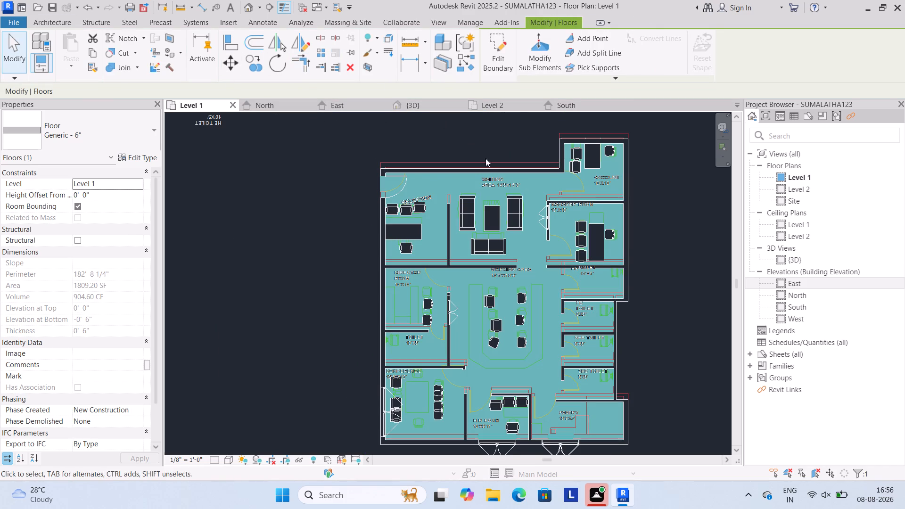
{"action": "left_click", "coordinate": [21, 51]}
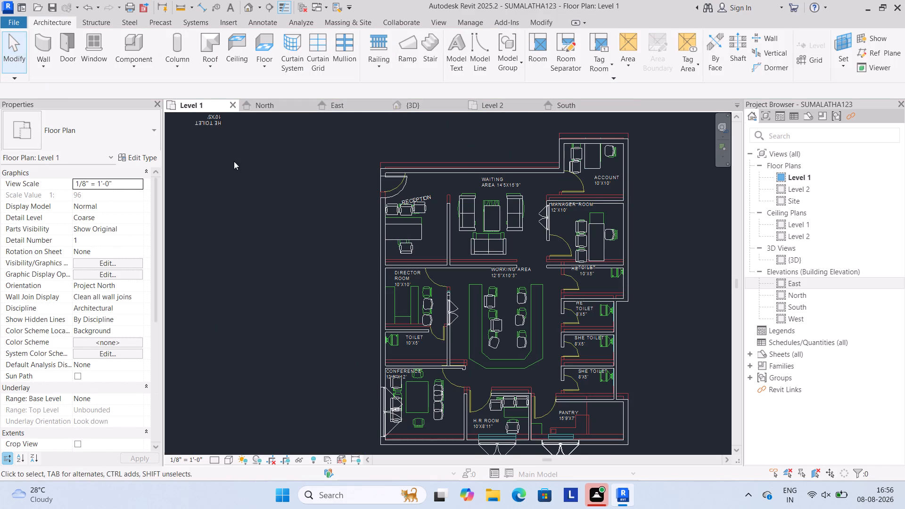
{"action": "left_click", "coordinate": [242, 165]}
Examine the walls and floor edge around the Reception, Waiting Area, Account and Manager Room on Level 1.
{"action": "scroll", "coordinate": [463, 161], "scroll_direction": "up", "scroll_amount": 7}
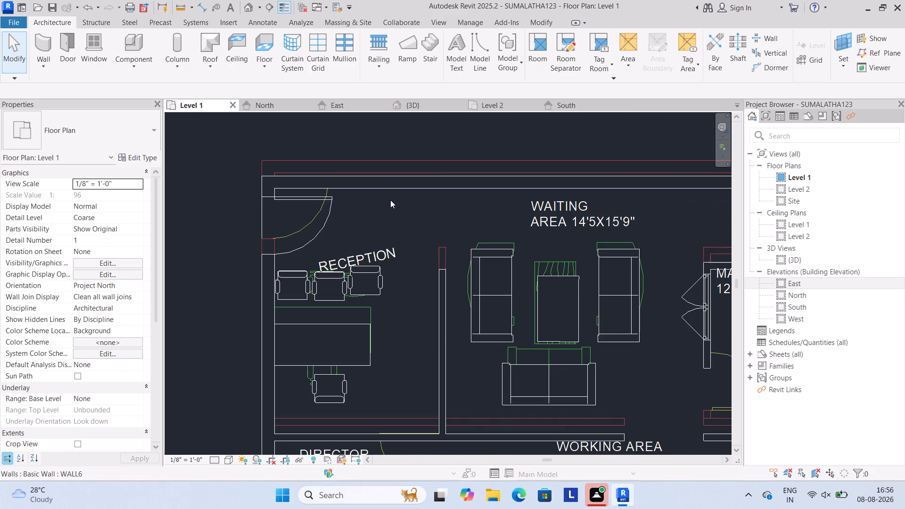
{"action": "scroll", "coordinate": [387, 213], "scroll_direction": "down", "scroll_amount": 8}
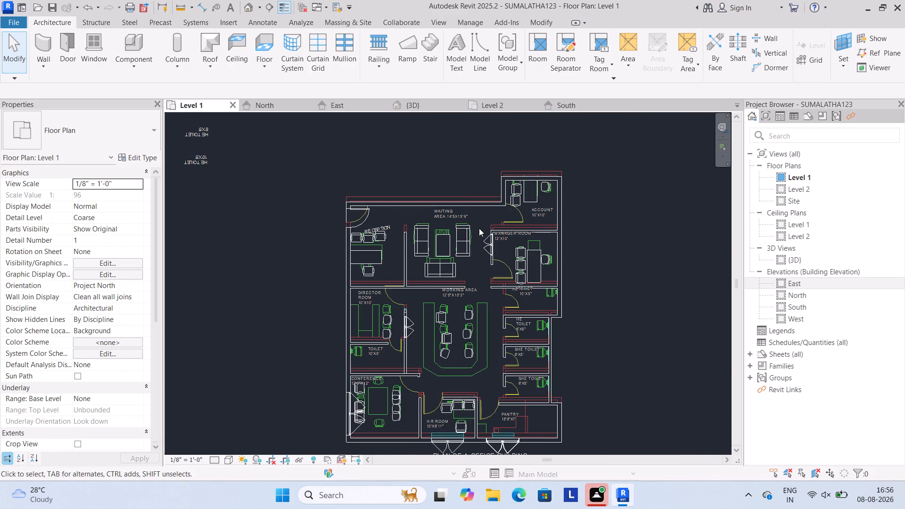
{"action": "scroll", "coordinate": [456, 207], "scroll_direction": "up", "scroll_amount": 6}
{"action": "scroll", "coordinate": [496, 174], "scroll_direction": "up", "scroll_amount": 3}
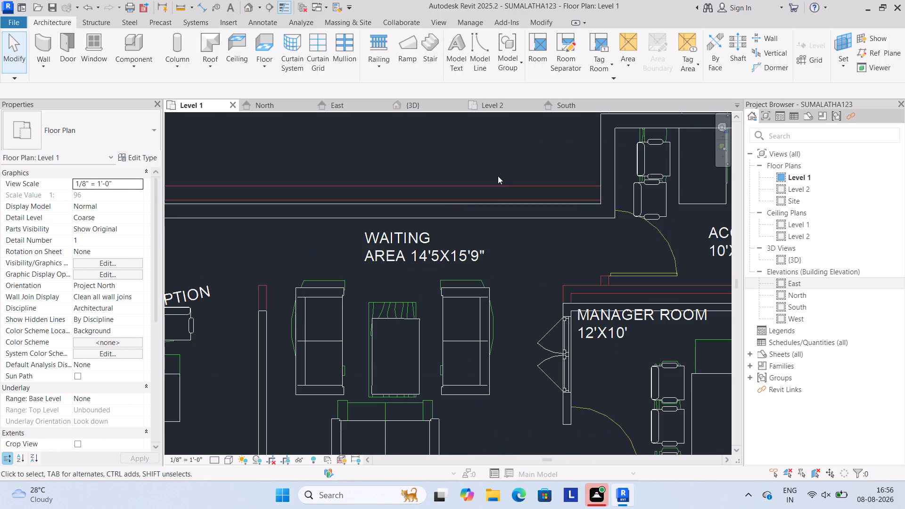
{"action": "middle_click_drag", "start_coordinate": [506, 195], "coordinate": [509, 292]}
{"action": "middle_click_drag", "start_coordinate": [482, 246], "coordinate": [337, 244]}
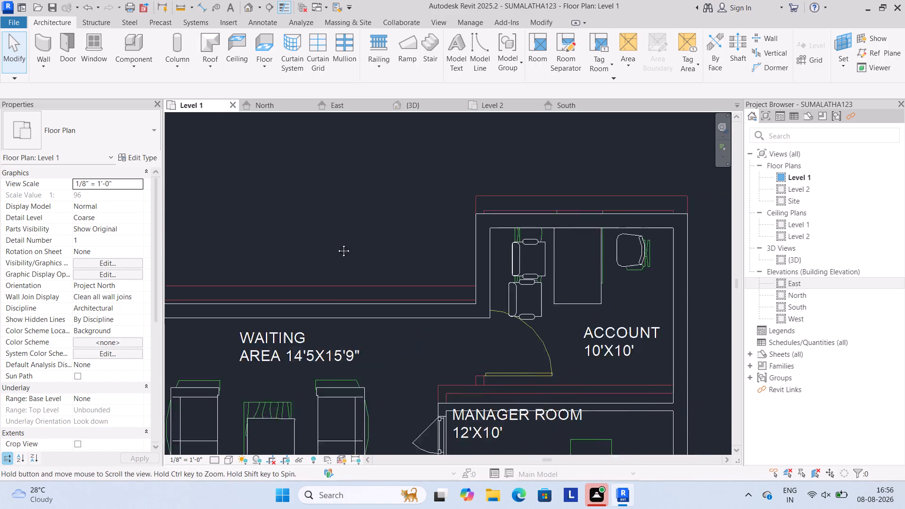
{"action": "middle_click_drag", "start_coordinate": [337, 244], "coordinate": [305, 237]}
{"action": "middle_click_drag", "start_coordinate": [559, 243], "coordinate": [523, 70]}
{"action": "scroll", "coordinate": [515, 172], "scroll_direction": "up", "scroll_amount": 2}
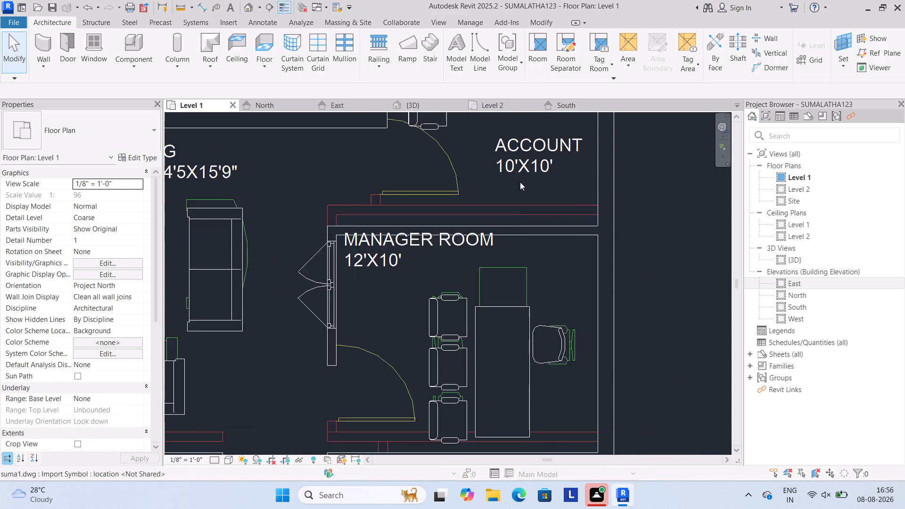
{"action": "scroll", "coordinate": [520, 182], "scroll_direction": "up", "scroll_amount": 1}
{"action": "scroll", "coordinate": [432, 220], "scroll_direction": "up", "scroll_amount": 3}
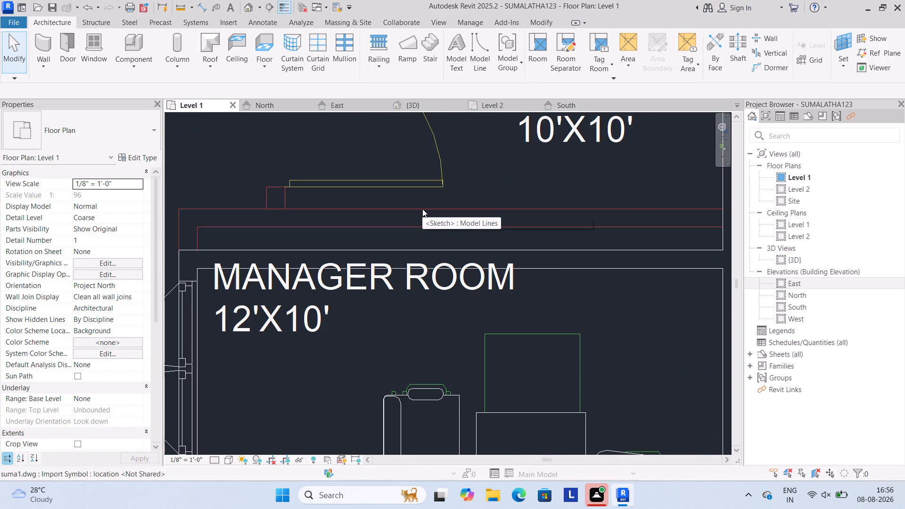
{"action": "middle_click_drag", "start_coordinate": [413, 252], "coordinate": [438, 244]}
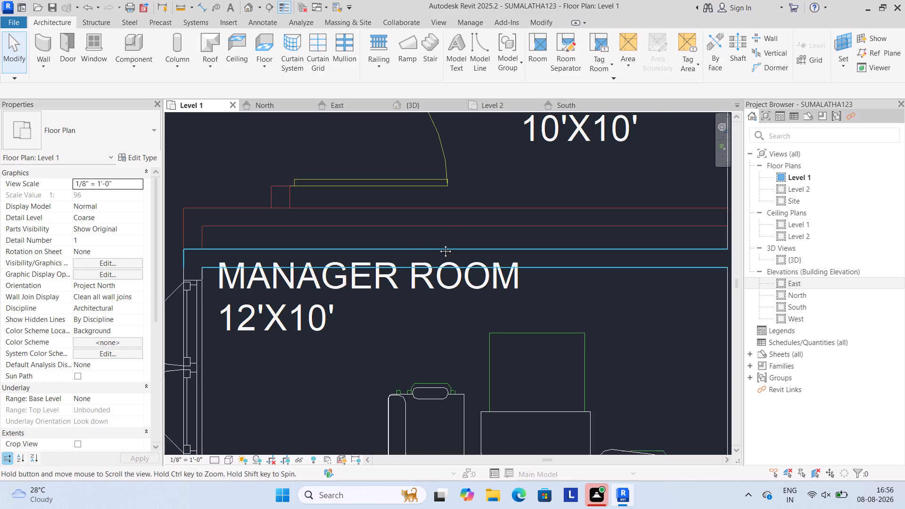
{"action": "middle_click_drag", "start_coordinate": [438, 244], "coordinate": [450, 239]}
{"action": "scroll", "coordinate": [470, 230], "scroll_direction": "down", "scroll_amount": 1}
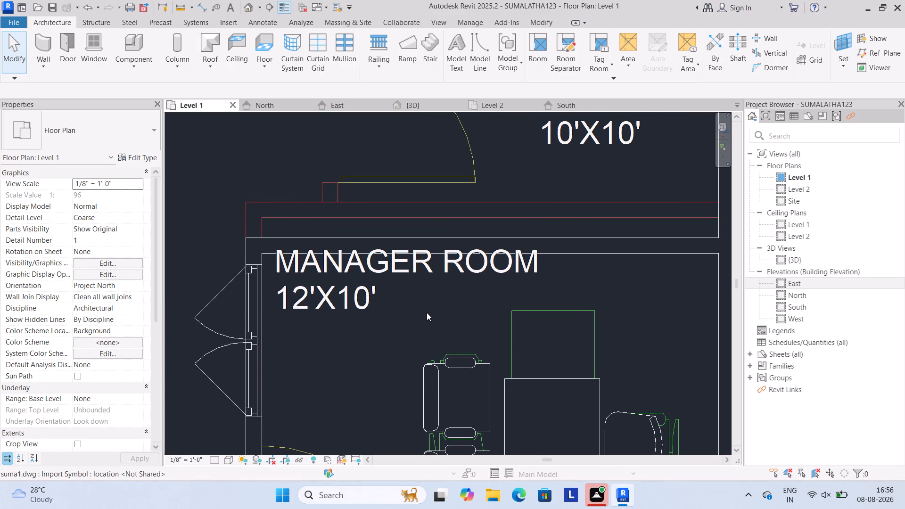
{"action": "middle_click_drag", "start_coordinate": [473, 280], "coordinate": [478, 301]}
{"action": "scroll", "coordinate": [476, 290], "scroll_direction": "down", "scroll_amount": 5}
{"action": "middle_click_drag", "start_coordinate": [488, 287], "coordinate": [494, 343]}
{"action": "scroll", "coordinate": [493, 332], "scroll_direction": "down", "scroll_amount": 2}
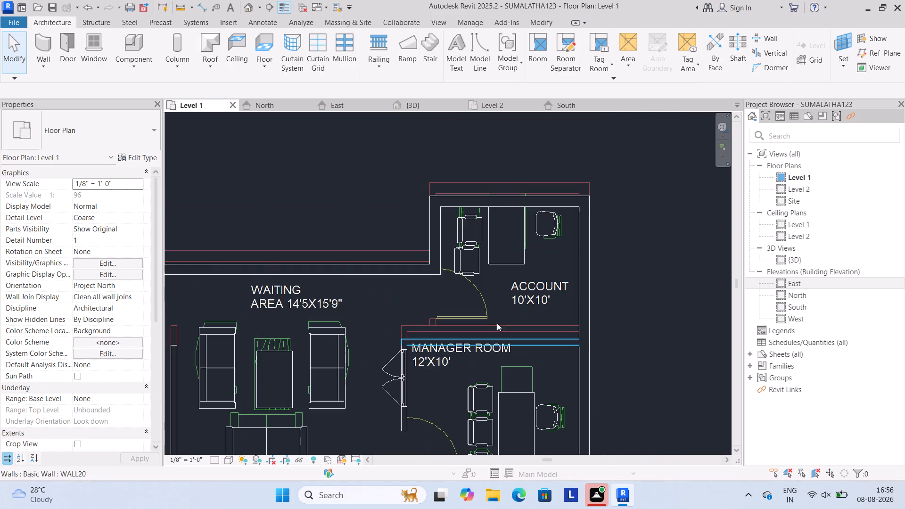
{"action": "middle_click_drag", "start_coordinate": [494, 219], "coordinate": [494, 299]}
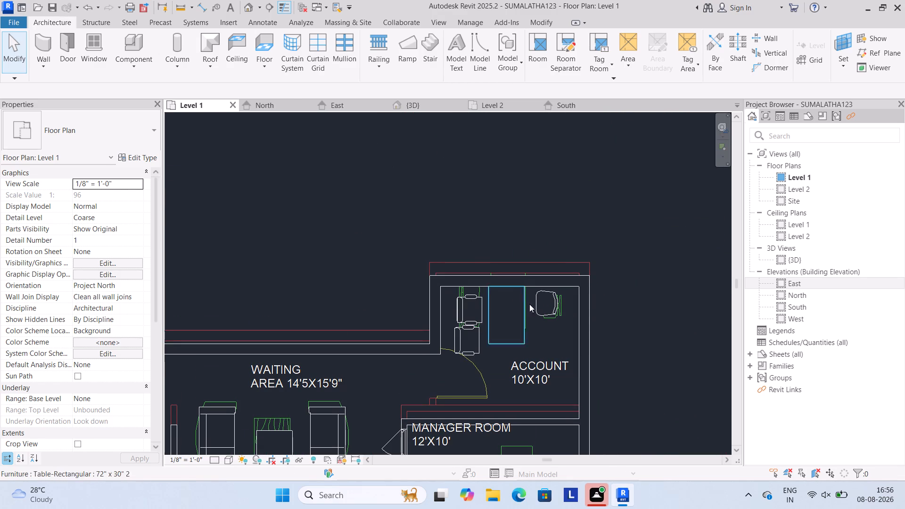
Inspect the properties of the outer walls along the north side of the Account room and Waiting Area.
{"action": "left_click", "coordinate": [582, 273]}
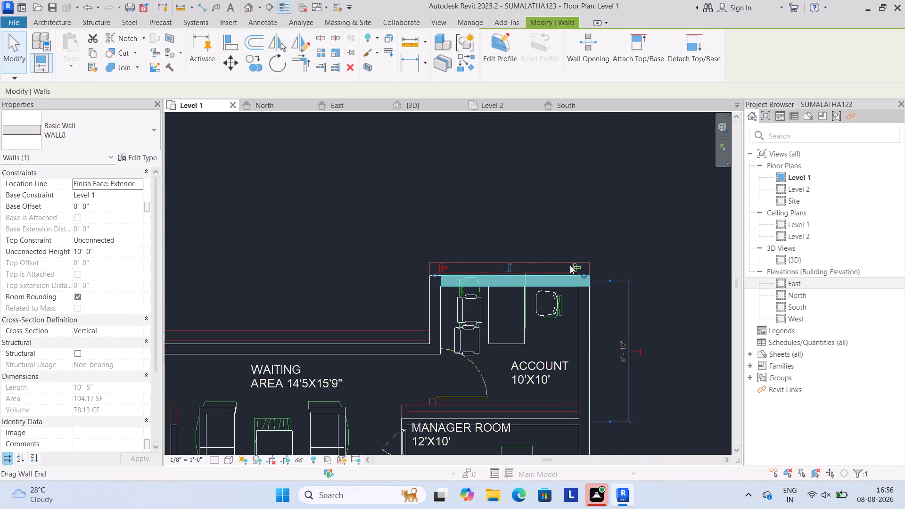
{"action": "scroll", "coordinate": [529, 267], "scroll_direction": "up", "scroll_amount": 3}
{"action": "left_click", "coordinate": [584, 366]}
{"action": "scroll", "coordinate": [605, 323], "scroll_direction": "down", "scroll_amount": 5}
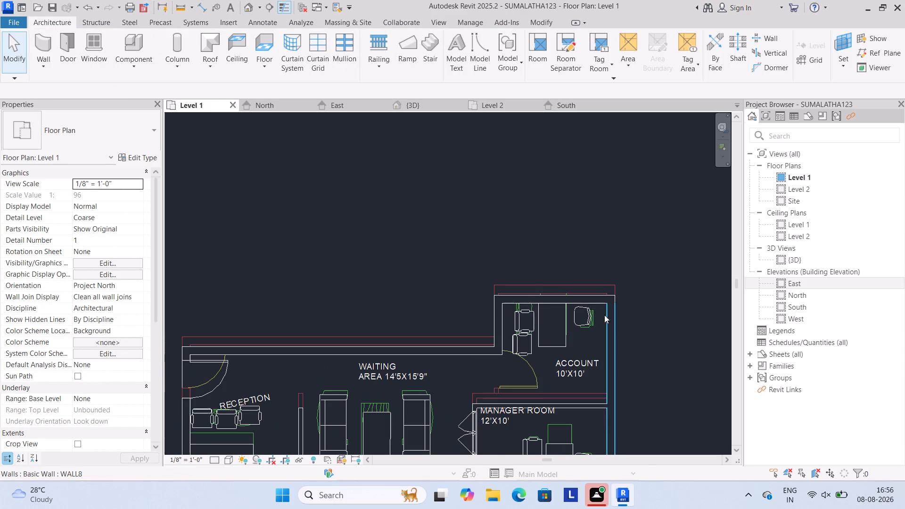
{"action": "left_click", "coordinate": [395, 357]}
{"action": "scroll", "coordinate": [422, 345], "scroll_direction": "down", "scroll_amount": 4}
{"action": "middle_click_drag", "start_coordinate": [415, 293], "coordinate": [434, 152]}
{"action": "scroll", "coordinate": [434, 153], "scroll_direction": "down", "scroll_amount": 1}
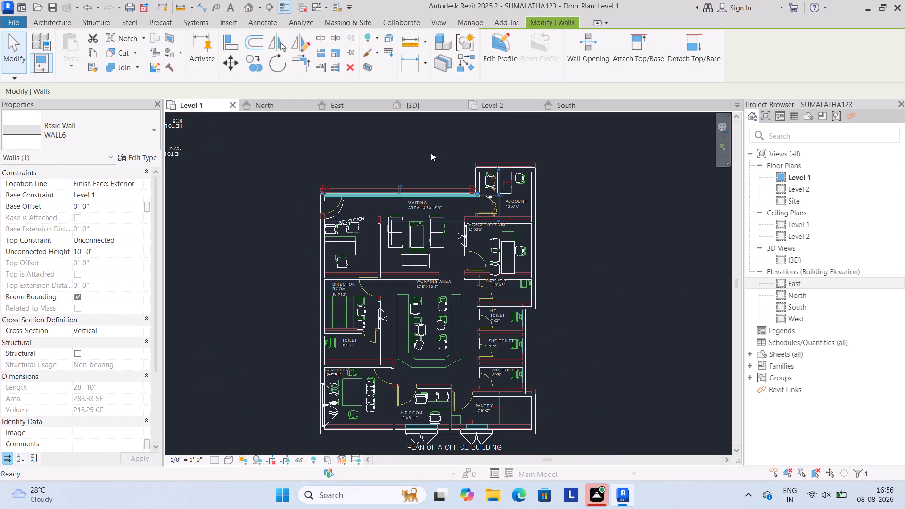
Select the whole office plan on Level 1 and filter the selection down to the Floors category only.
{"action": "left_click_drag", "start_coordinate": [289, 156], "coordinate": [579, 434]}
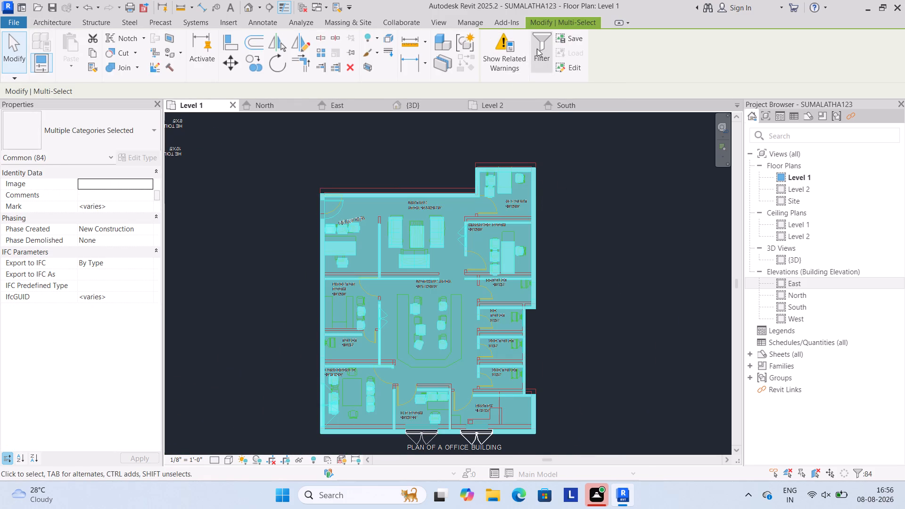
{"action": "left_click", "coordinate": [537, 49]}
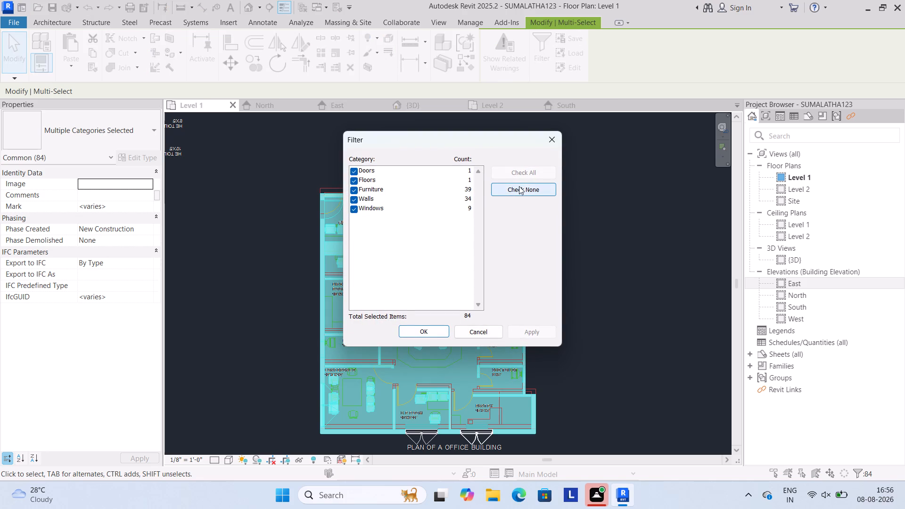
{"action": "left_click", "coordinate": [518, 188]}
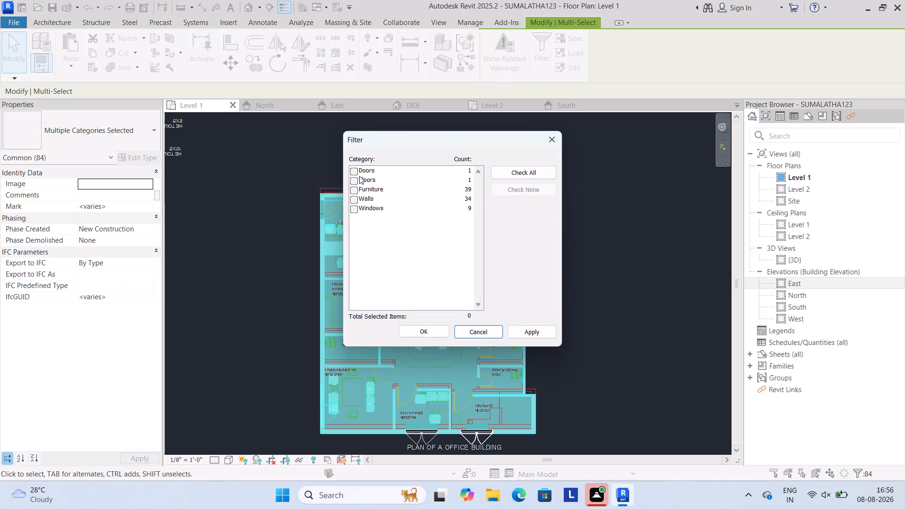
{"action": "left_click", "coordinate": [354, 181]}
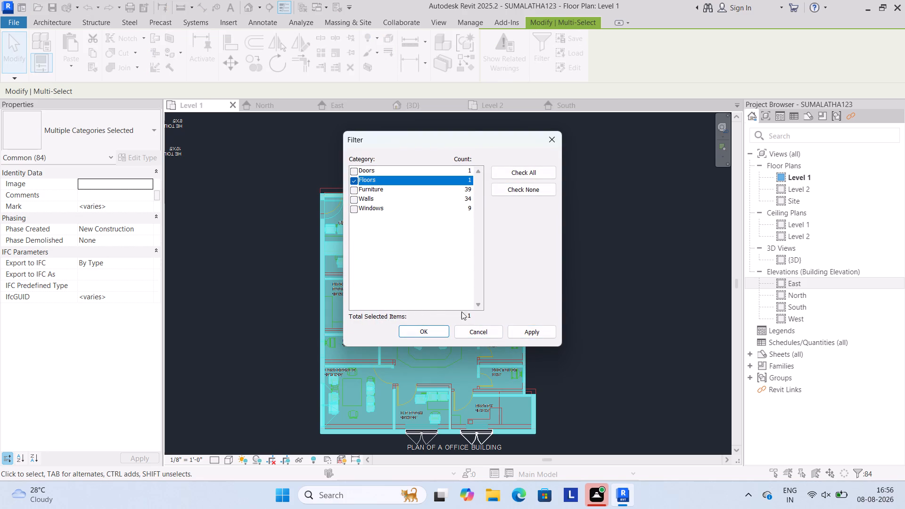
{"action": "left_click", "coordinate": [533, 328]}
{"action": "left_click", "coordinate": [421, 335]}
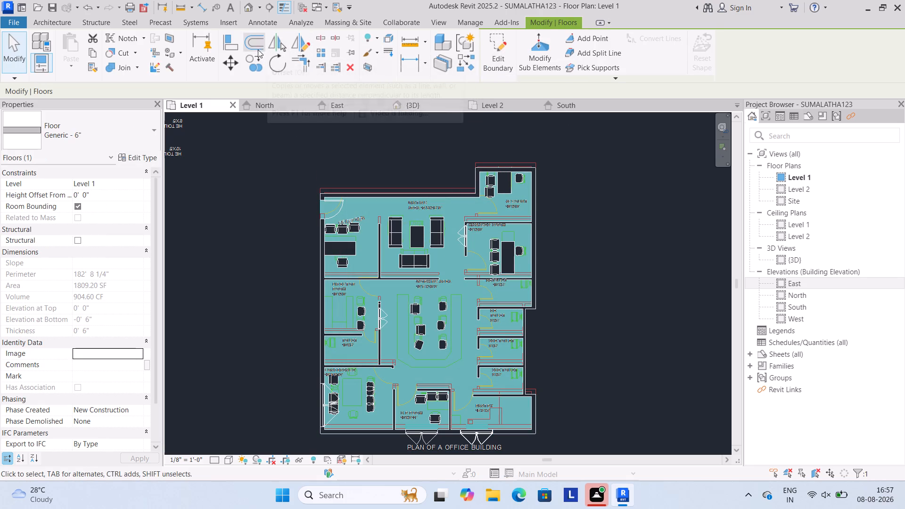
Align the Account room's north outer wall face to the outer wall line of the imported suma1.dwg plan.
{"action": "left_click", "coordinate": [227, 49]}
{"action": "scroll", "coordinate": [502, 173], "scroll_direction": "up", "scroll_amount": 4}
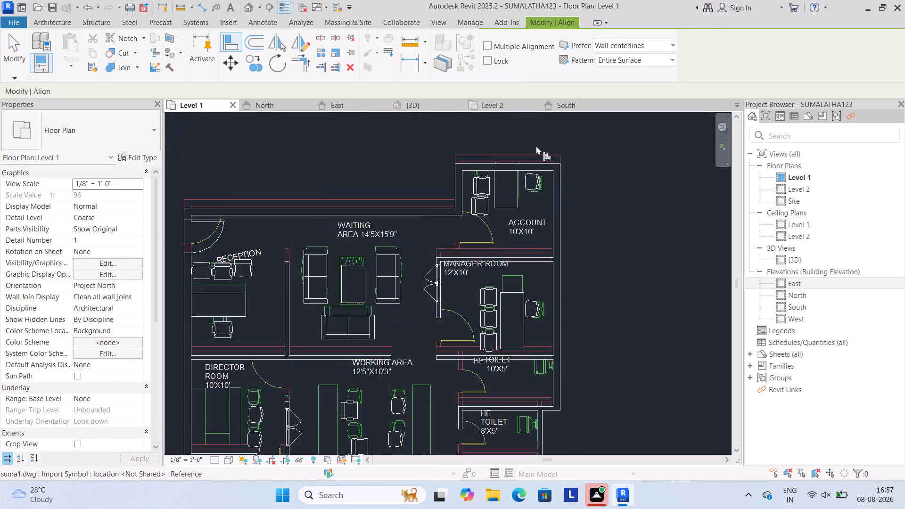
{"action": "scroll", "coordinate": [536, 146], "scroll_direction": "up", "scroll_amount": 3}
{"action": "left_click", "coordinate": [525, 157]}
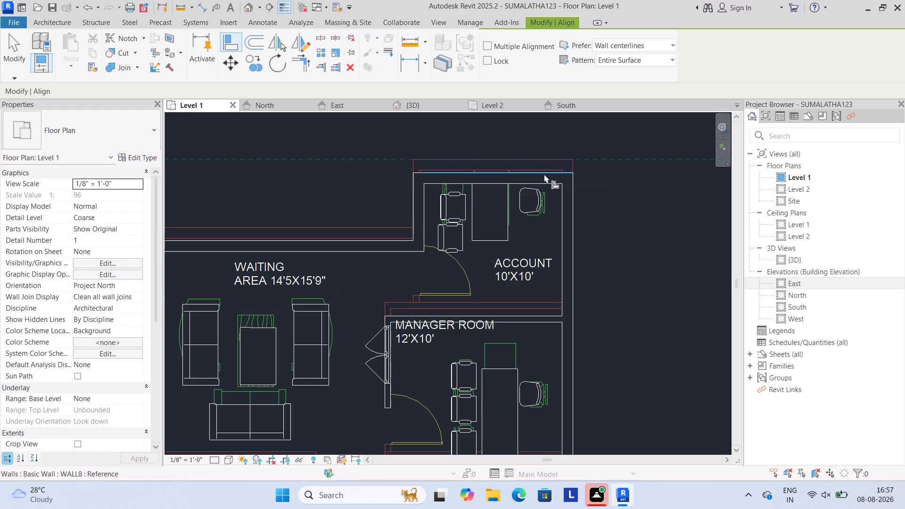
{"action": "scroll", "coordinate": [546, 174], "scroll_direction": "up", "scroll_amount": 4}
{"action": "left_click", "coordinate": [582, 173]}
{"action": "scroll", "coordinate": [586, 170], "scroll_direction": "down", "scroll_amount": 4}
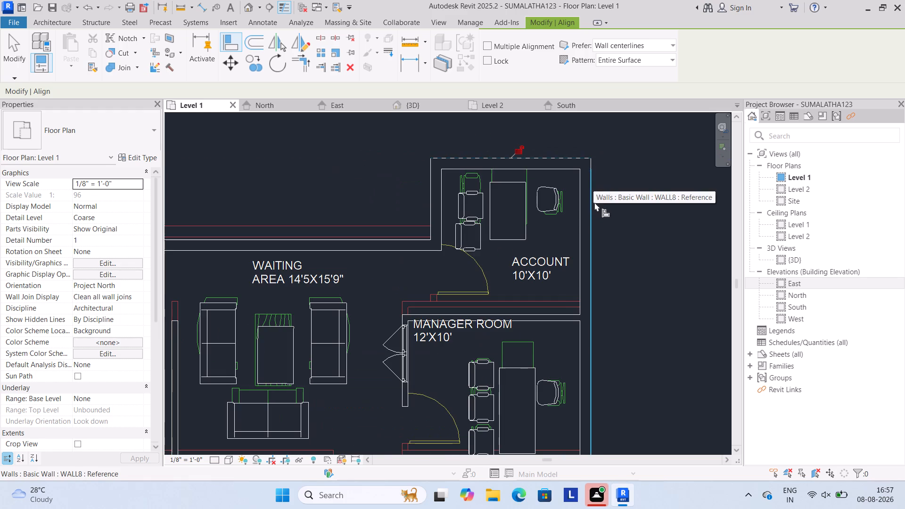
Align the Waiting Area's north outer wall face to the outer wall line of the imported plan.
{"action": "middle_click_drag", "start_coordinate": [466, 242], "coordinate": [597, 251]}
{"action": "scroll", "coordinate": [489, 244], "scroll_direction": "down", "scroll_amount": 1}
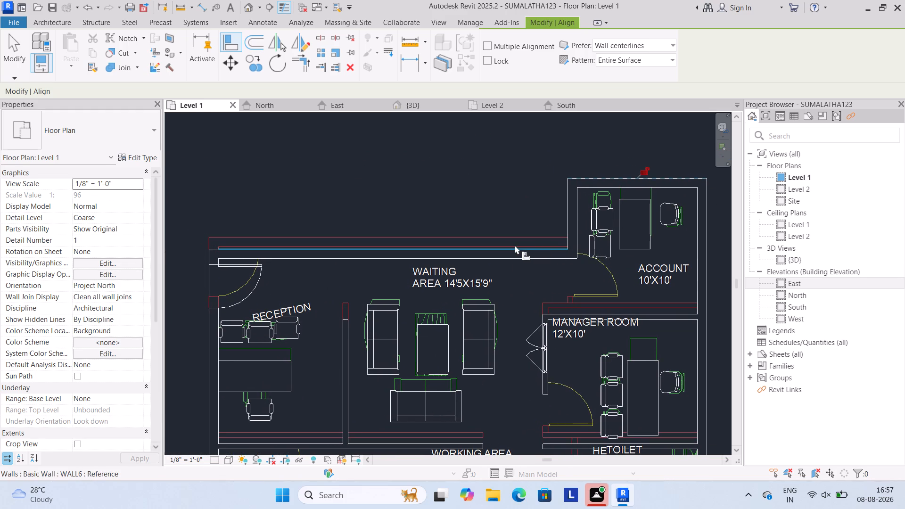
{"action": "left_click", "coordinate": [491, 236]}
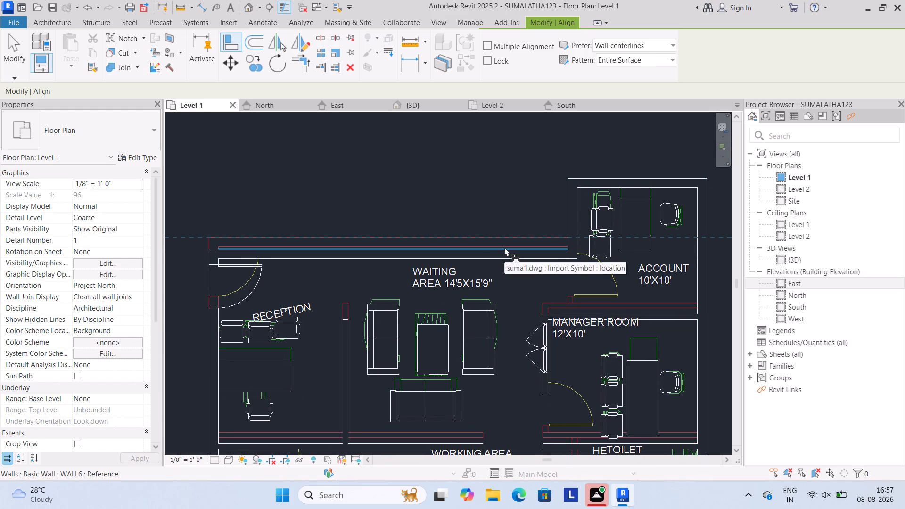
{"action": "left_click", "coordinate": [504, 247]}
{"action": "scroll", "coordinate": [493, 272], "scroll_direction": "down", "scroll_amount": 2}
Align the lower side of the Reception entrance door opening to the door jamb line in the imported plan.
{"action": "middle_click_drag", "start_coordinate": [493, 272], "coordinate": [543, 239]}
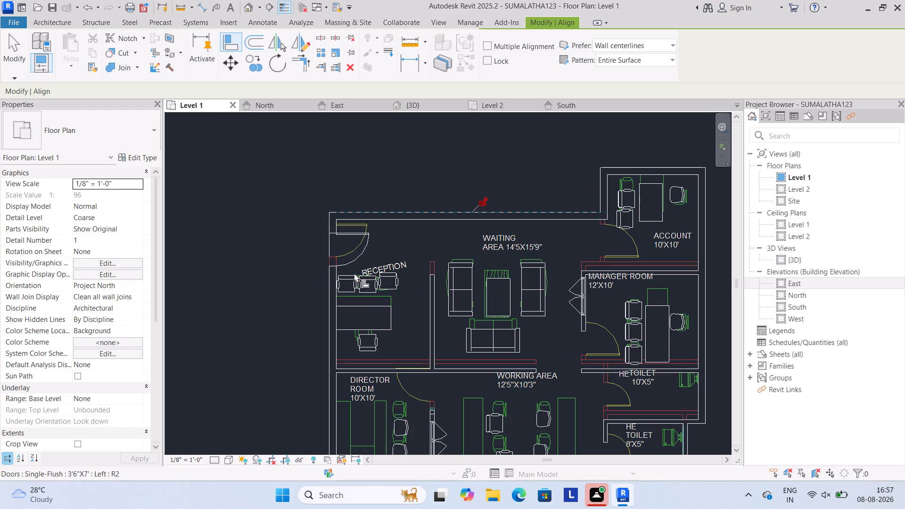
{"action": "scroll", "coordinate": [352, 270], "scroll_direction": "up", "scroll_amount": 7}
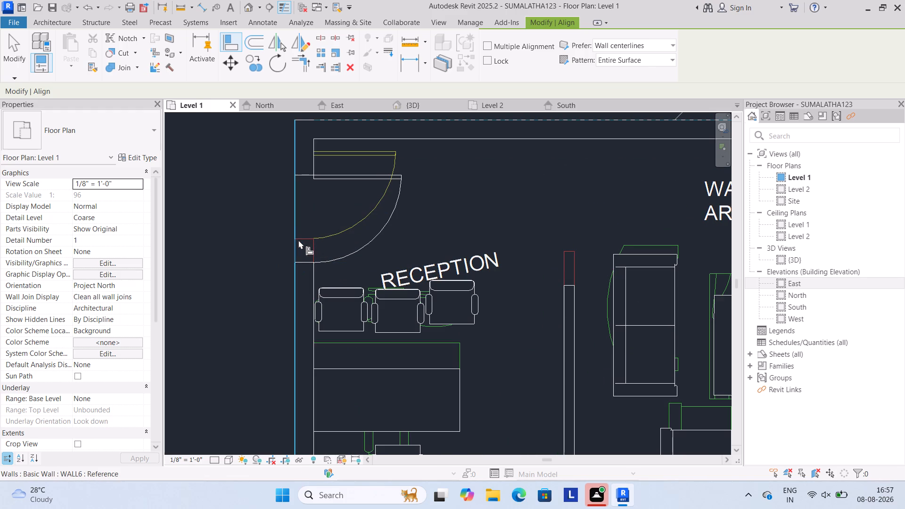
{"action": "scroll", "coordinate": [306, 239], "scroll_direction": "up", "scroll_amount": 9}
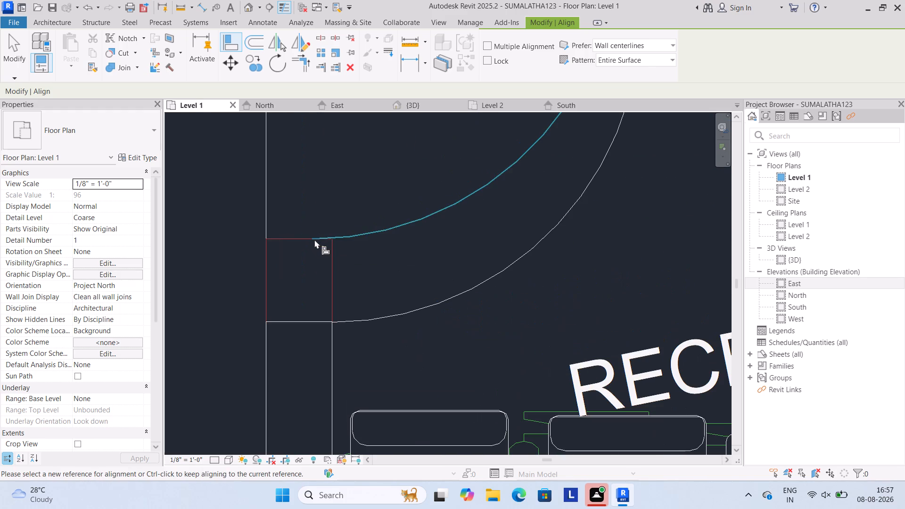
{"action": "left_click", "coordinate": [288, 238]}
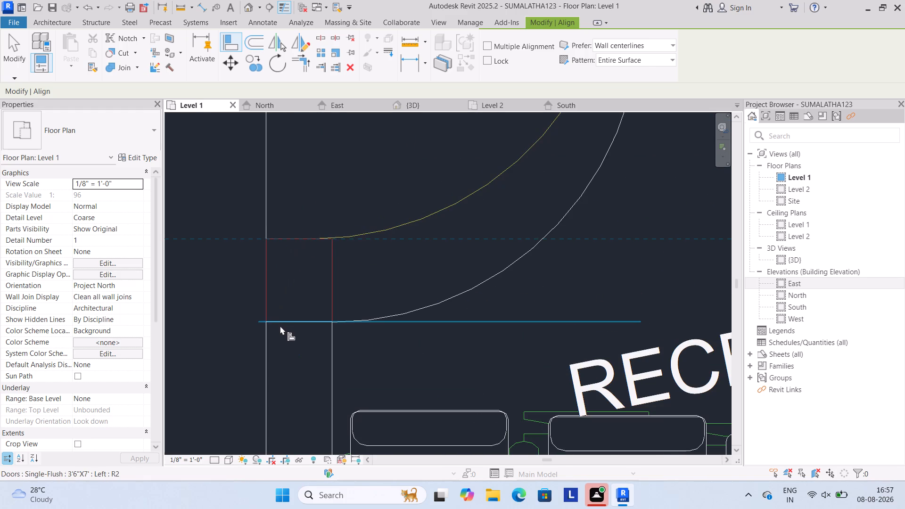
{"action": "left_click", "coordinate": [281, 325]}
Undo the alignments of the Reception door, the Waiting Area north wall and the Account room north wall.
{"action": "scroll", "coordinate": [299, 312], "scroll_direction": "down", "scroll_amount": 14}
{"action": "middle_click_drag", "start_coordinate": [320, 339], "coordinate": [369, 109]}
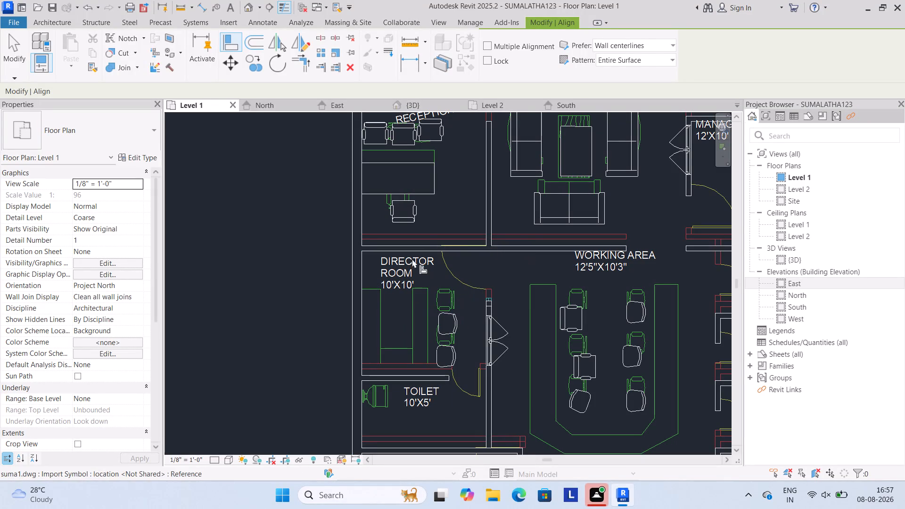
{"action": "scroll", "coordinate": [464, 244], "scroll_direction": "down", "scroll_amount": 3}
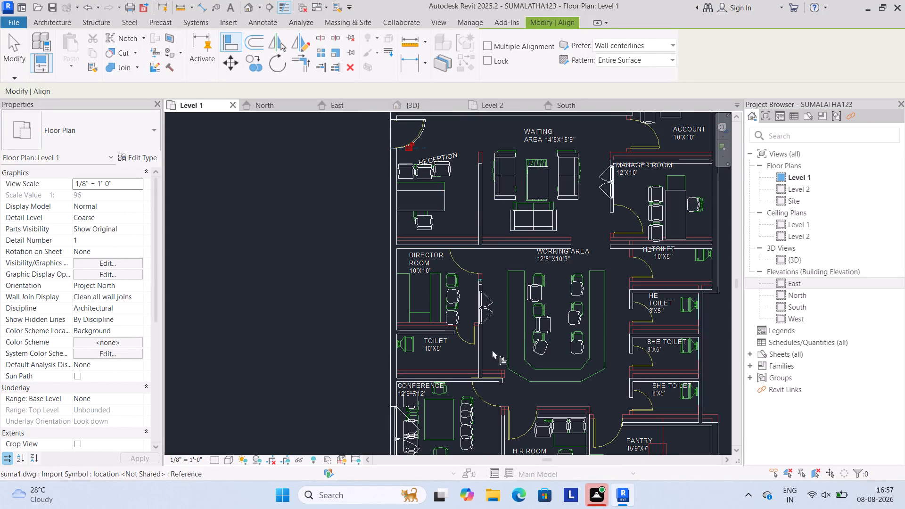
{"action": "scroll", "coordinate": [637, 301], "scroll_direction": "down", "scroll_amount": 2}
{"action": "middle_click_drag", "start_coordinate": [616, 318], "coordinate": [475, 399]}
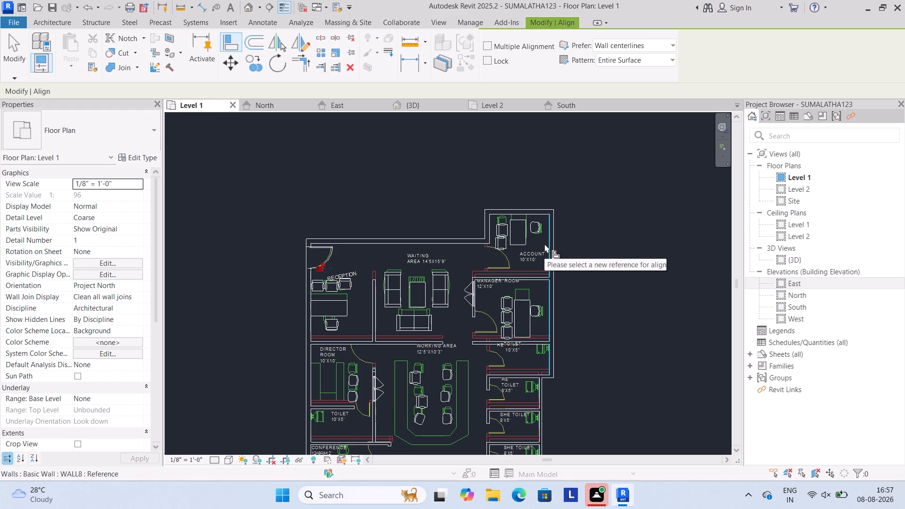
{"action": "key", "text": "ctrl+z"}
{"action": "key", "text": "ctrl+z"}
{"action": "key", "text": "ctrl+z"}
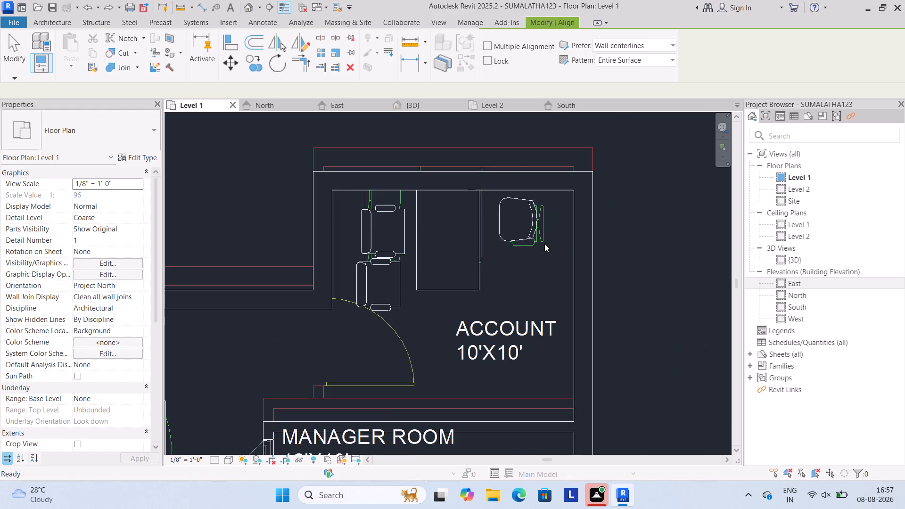
Undo the Level 1 floor and its boundary sketch edits back to before the floor sketch was started.
{"action": "key", "text": "ctrl+z"}
{"action": "key", "text": "ctrl+z"}
{"action": "key", "text": "ctrl+z"}
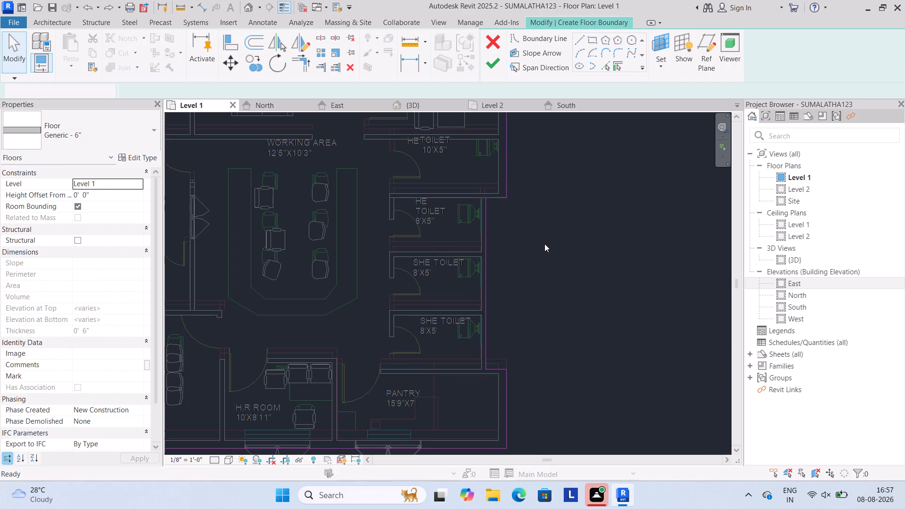
{"action": "key", "text": "ctrl+z"}
{"action": "key", "text": "ctrl+z"}
{"action": "key", "text": "ctrl+z"}
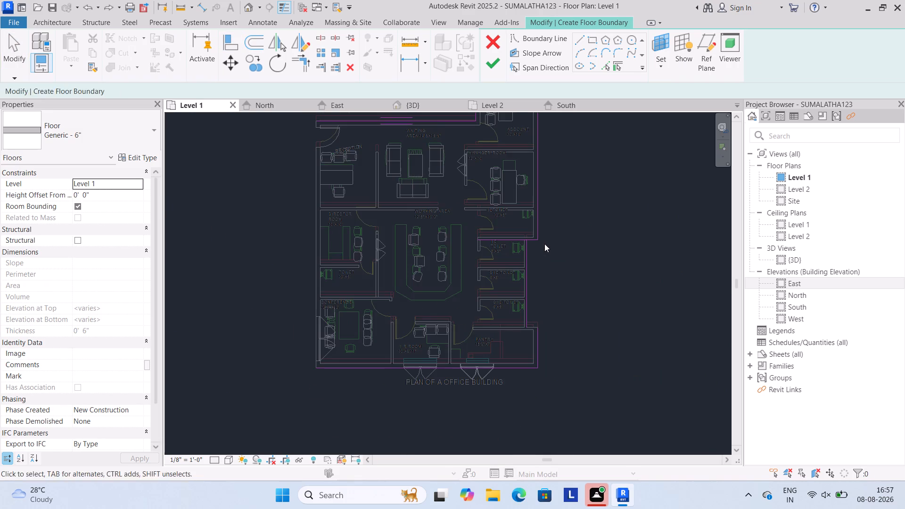
{"action": "key", "text": "ctrl+z"}
{"action": "key", "text": "ctrl+z"}
{"action": "key", "text": "ctrl+z"}
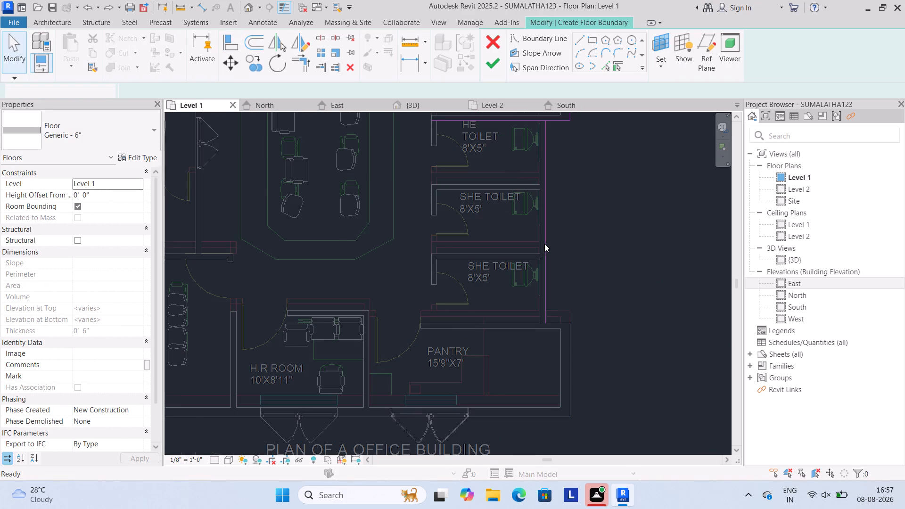
{"action": "key", "text": "ctrl+z"}
{"action": "key", "text": "ctrl+z"}
{"action": "key", "text": "ctrl+z"}
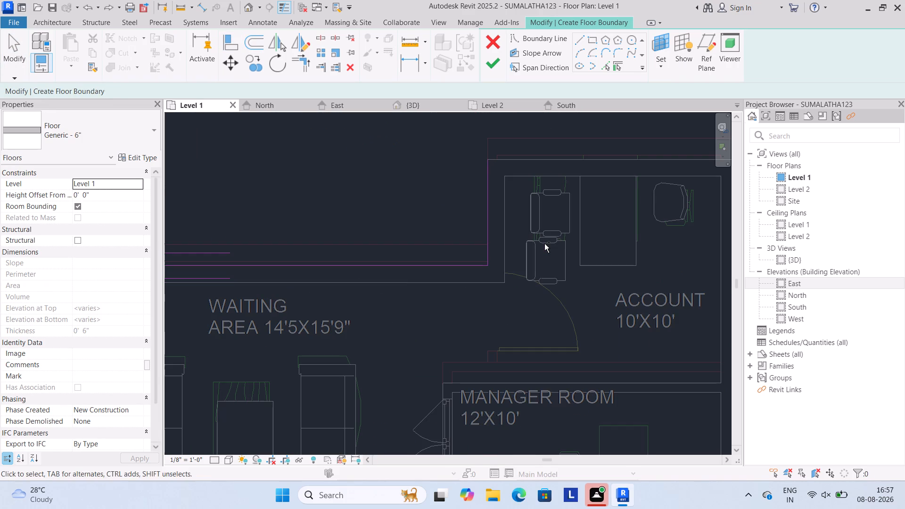
{"action": "key", "text": "ctrl+z"}
{"action": "key", "text": "ctrl+z"}
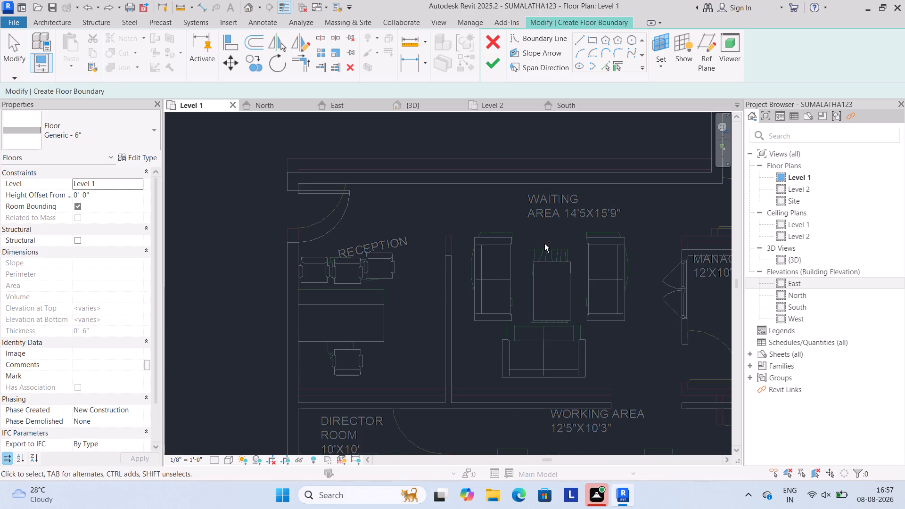
{"action": "key", "text": "ctrl+z"}
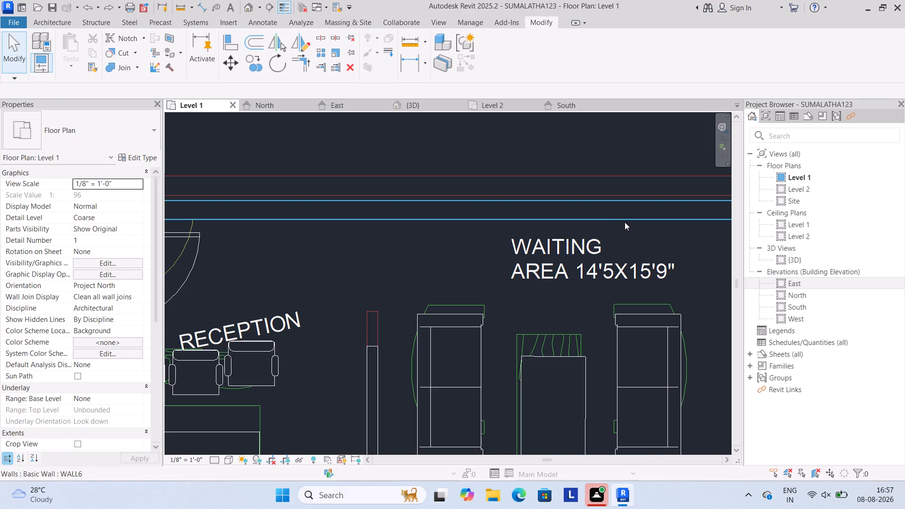
Undo the further changes made before the Level 1 floor sketch.
{"action": "scroll", "coordinate": [619, 234], "scroll_direction": "down", "scroll_amount": 7}
{"action": "scroll", "coordinate": [529, 262], "scroll_direction": "down", "scroll_amount": 3}
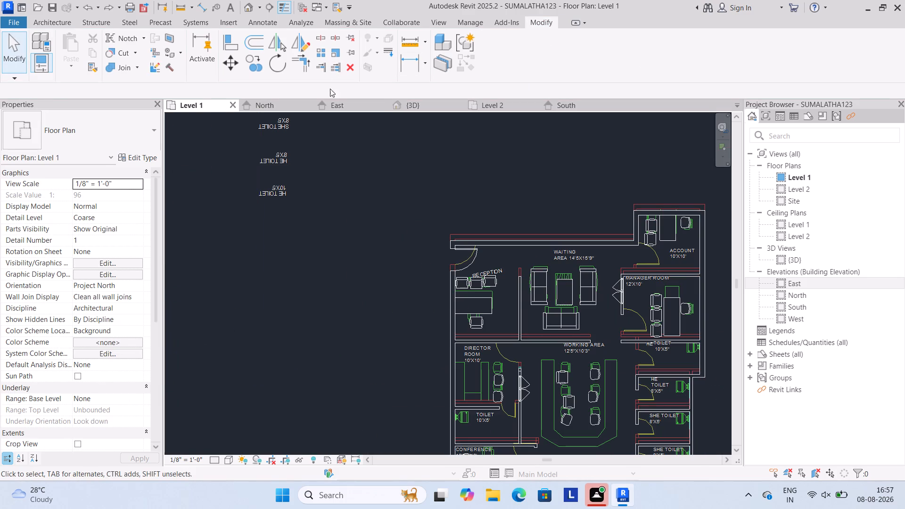
{"action": "key", "text": "ctrl+z"}
{"action": "key", "text": "ctrl+z"}
{"action": "key", "text": "ctrl+z"}
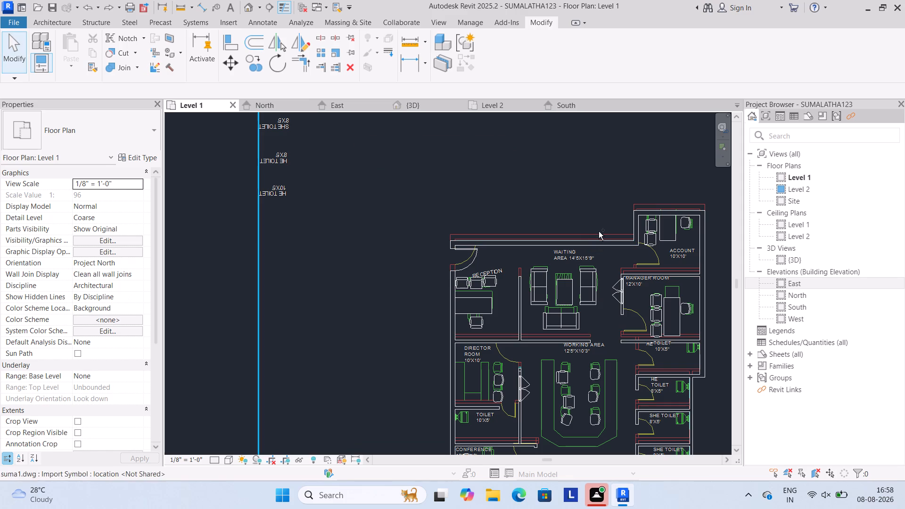
{"action": "key", "text": "ctrl+z"}
{"action": "key", "text": "ctrl+z"}
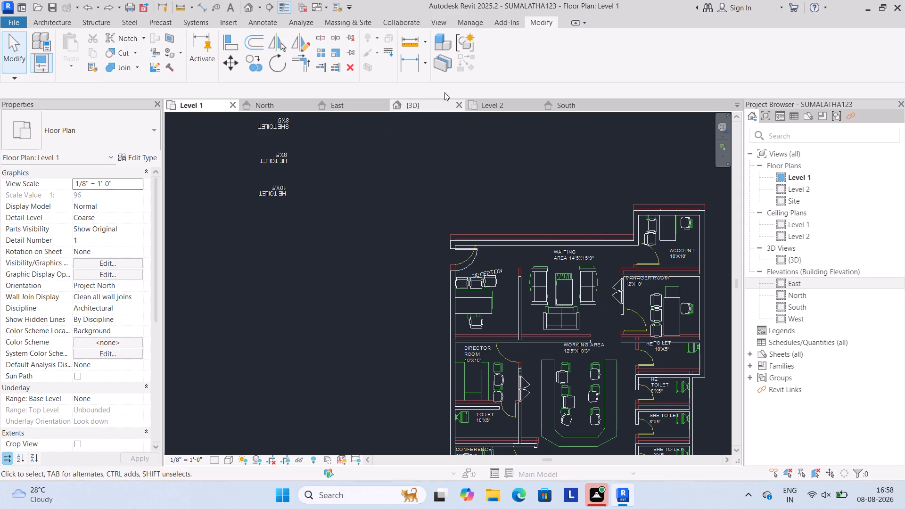
Examine the base of the north wall and the entrance door corner against the imported plan lines in 3D.
{"action": "left_click", "coordinate": [431, 101]}
{"action": "scroll", "coordinate": [536, 278], "scroll_direction": "down", "scroll_amount": 3}
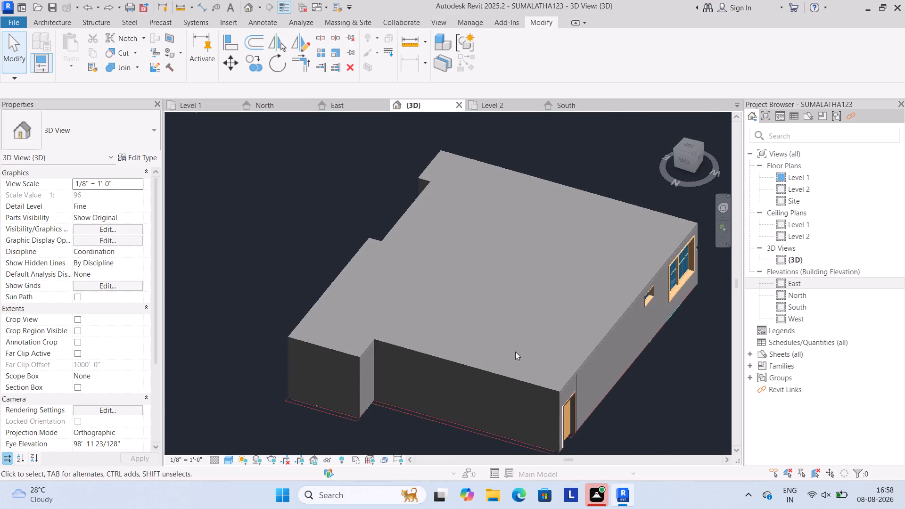
{"action": "scroll", "coordinate": [527, 414], "scroll_direction": "up", "scroll_amount": 8}
{"action": "scroll", "coordinate": [566, 405], "scroll_direction": "up", "scroll_amount": 4}
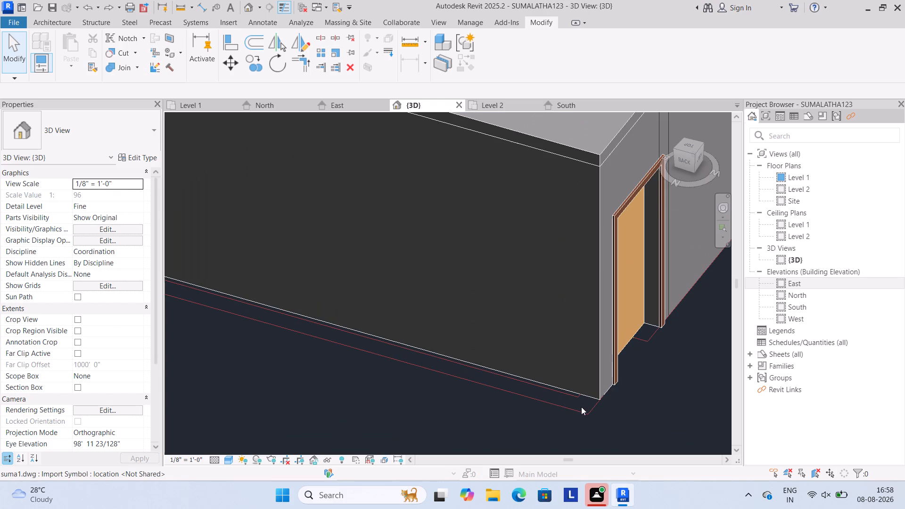
{"action": "middle_click_drag", "start_coordinate": [571, 339], "coordinate": [569, 343], "text": "ctrl"}
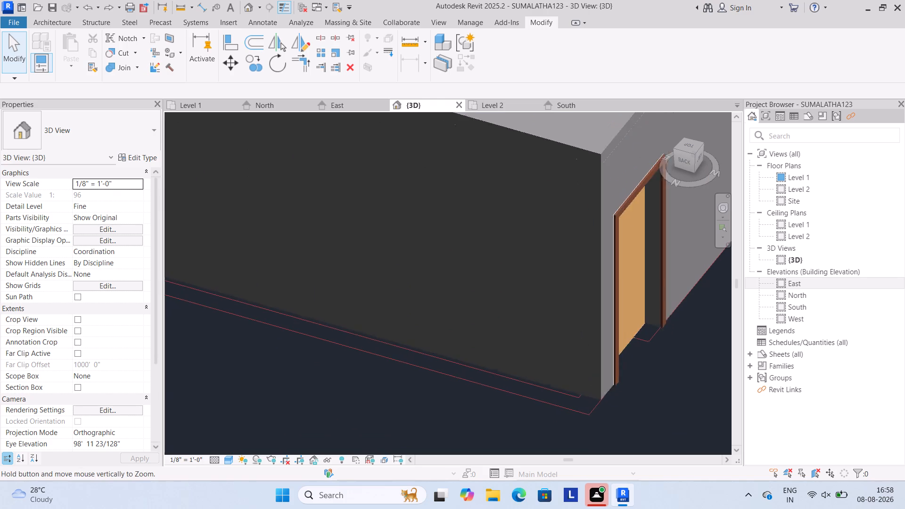
{"action": "middle_click_drag", "start_coordinate": [569, 343], "coordinate": [550, 367], "text": "ctrl"}
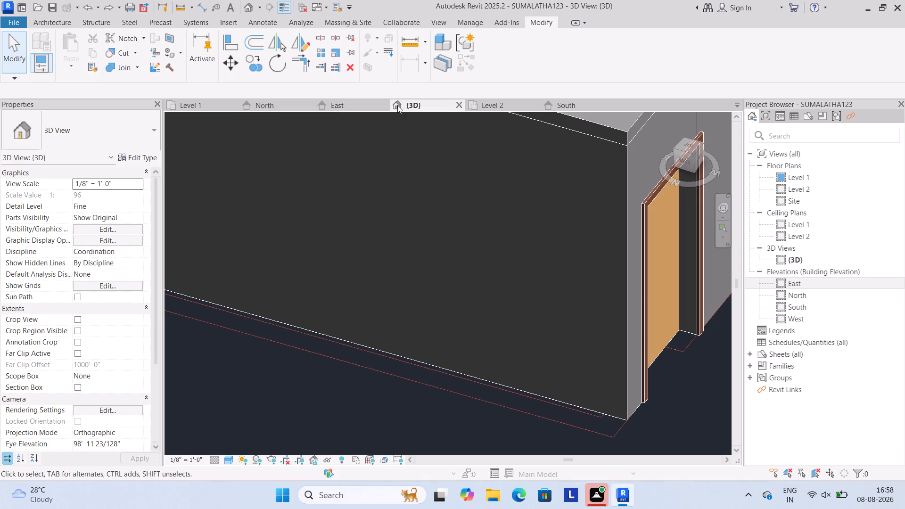
Return to the Level 1 floor plan and examine the outer walls and rooms against the imported plan.
{"action": "left_click", "coordinate": [197, 107]}
{"action": "scroll", "coordinate": [377, 246], "scroll_direction": "down", "scroll_amount": 2}
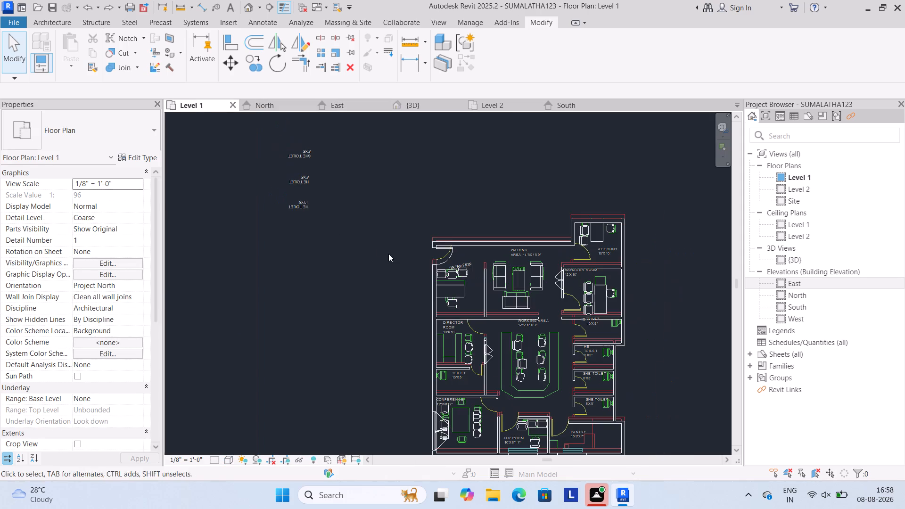
{"action": "scroll", "coordinate": [461, 245], "scroll_direction": "up", "scroll_amount": 8}
{"action": "scroll", "coordinate": [431, 268], "scroll_direction": "down", "scroll_amount": 2}
{"action": "middle_click_drag", "start_coordinate": [426, 265], "coordinate": [319, 138]}
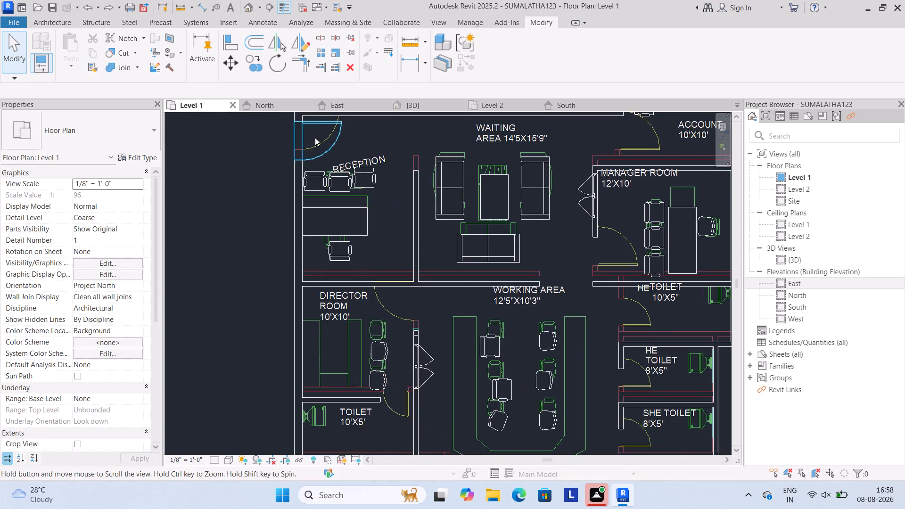
{"action": "scroll", "coordinate": [355, 195], "scroll_direction": "down", "scroll_amount": 3}
{"action": "middle_click_drag", "start_coordinate": [409, 237], "coordinate": [403, 274]}
{"action": "scroll", "coordinate": [407, 258], "scroll_direction": "down", "scroll_amount": 1}
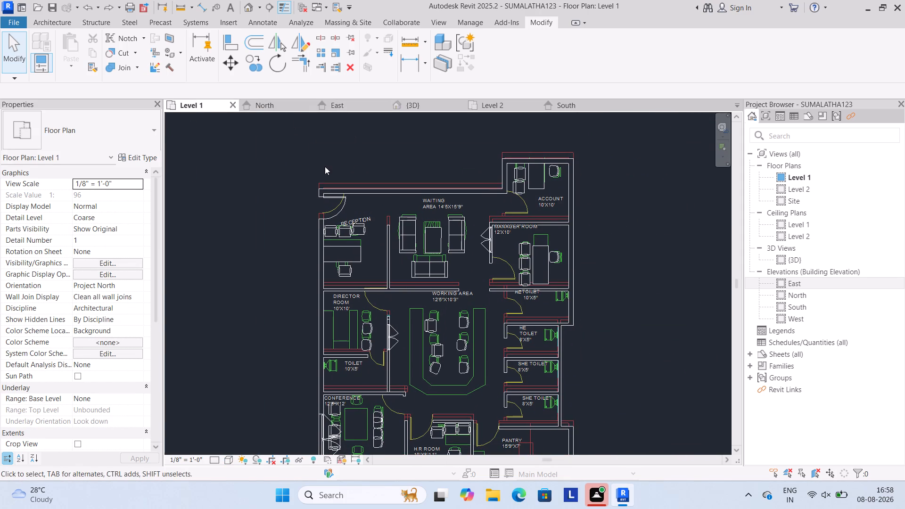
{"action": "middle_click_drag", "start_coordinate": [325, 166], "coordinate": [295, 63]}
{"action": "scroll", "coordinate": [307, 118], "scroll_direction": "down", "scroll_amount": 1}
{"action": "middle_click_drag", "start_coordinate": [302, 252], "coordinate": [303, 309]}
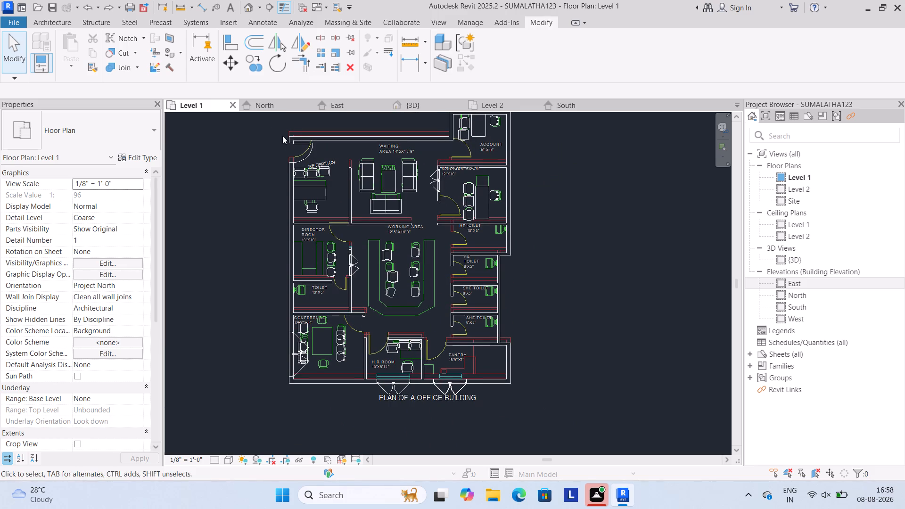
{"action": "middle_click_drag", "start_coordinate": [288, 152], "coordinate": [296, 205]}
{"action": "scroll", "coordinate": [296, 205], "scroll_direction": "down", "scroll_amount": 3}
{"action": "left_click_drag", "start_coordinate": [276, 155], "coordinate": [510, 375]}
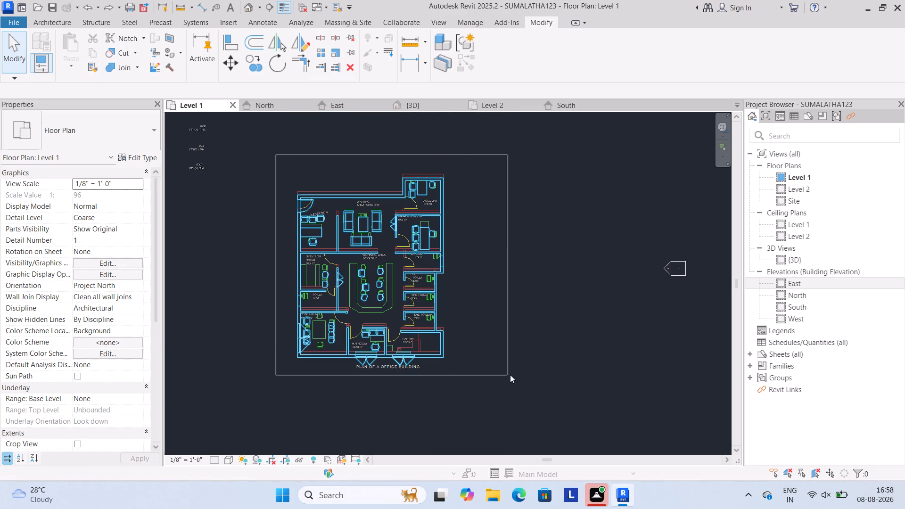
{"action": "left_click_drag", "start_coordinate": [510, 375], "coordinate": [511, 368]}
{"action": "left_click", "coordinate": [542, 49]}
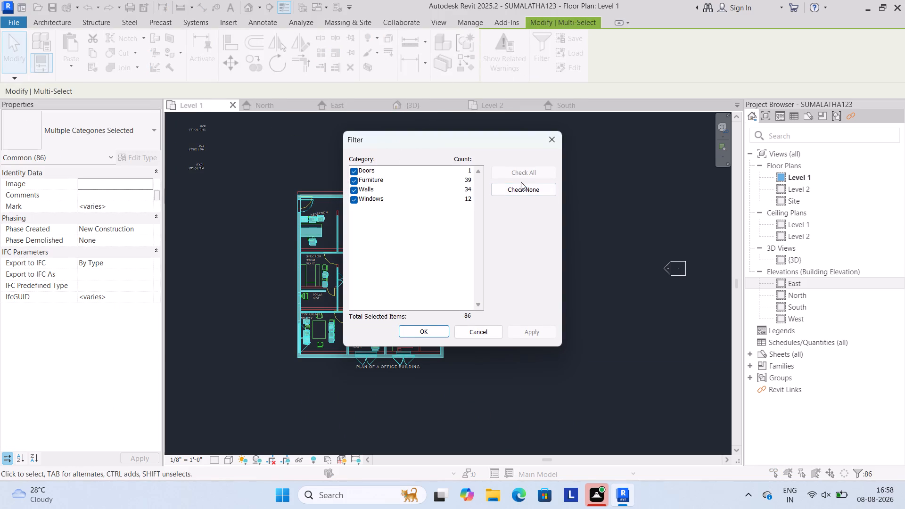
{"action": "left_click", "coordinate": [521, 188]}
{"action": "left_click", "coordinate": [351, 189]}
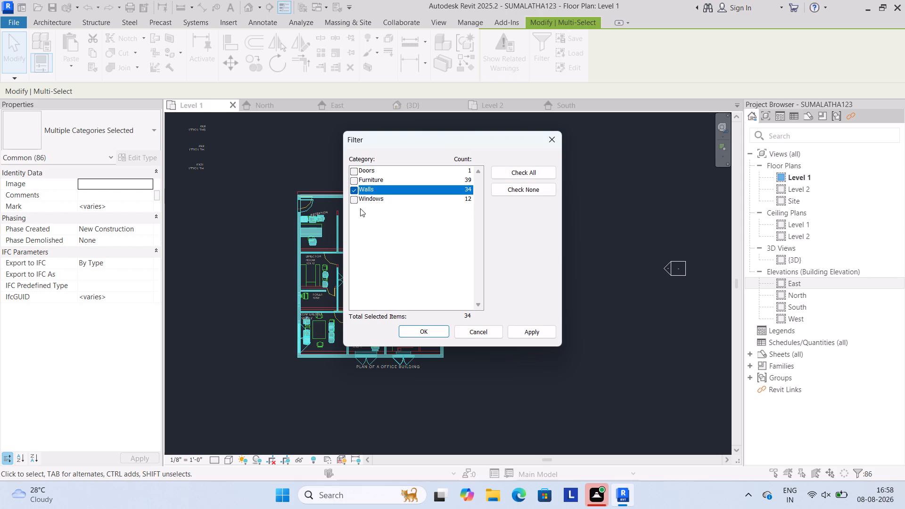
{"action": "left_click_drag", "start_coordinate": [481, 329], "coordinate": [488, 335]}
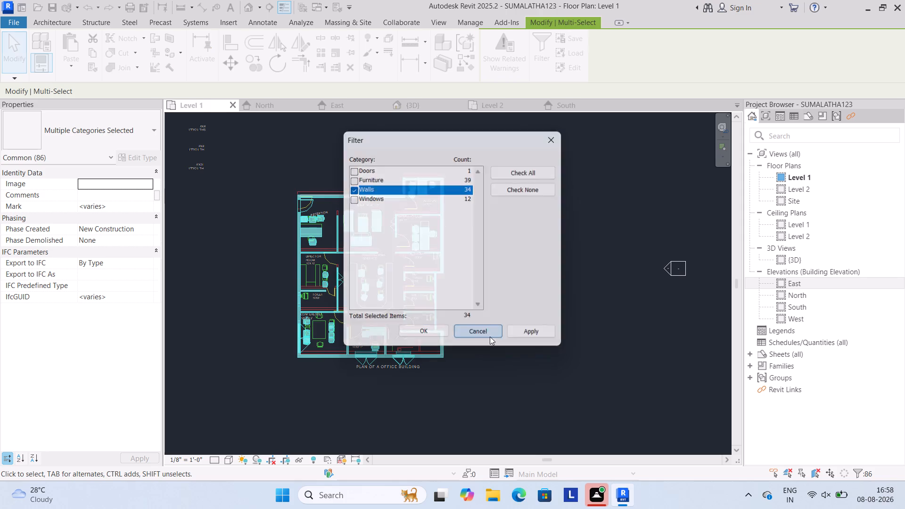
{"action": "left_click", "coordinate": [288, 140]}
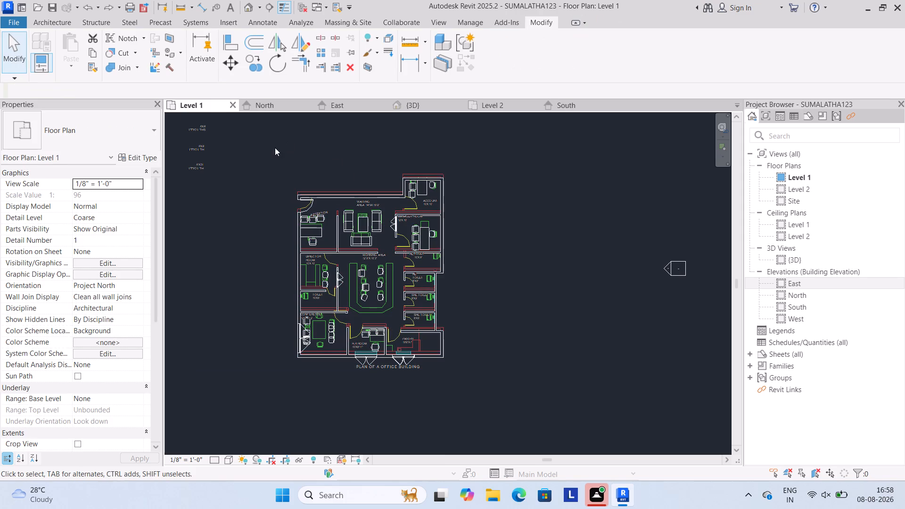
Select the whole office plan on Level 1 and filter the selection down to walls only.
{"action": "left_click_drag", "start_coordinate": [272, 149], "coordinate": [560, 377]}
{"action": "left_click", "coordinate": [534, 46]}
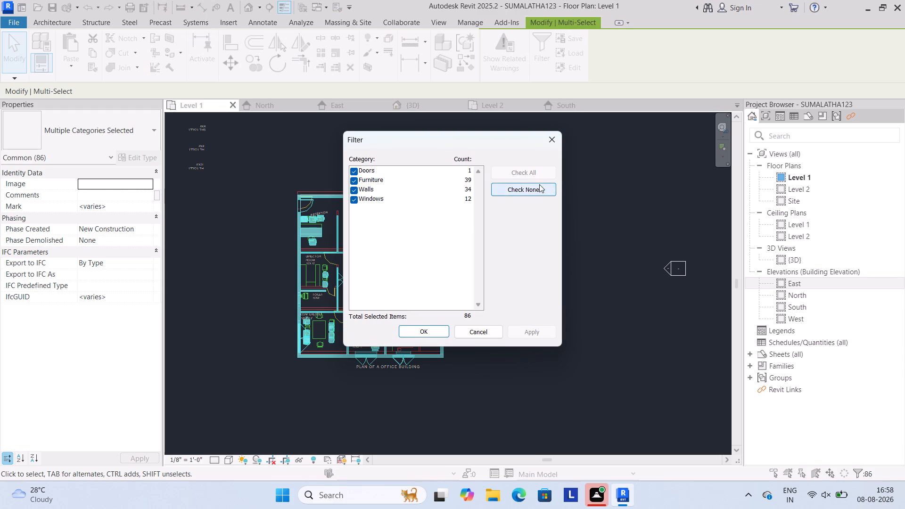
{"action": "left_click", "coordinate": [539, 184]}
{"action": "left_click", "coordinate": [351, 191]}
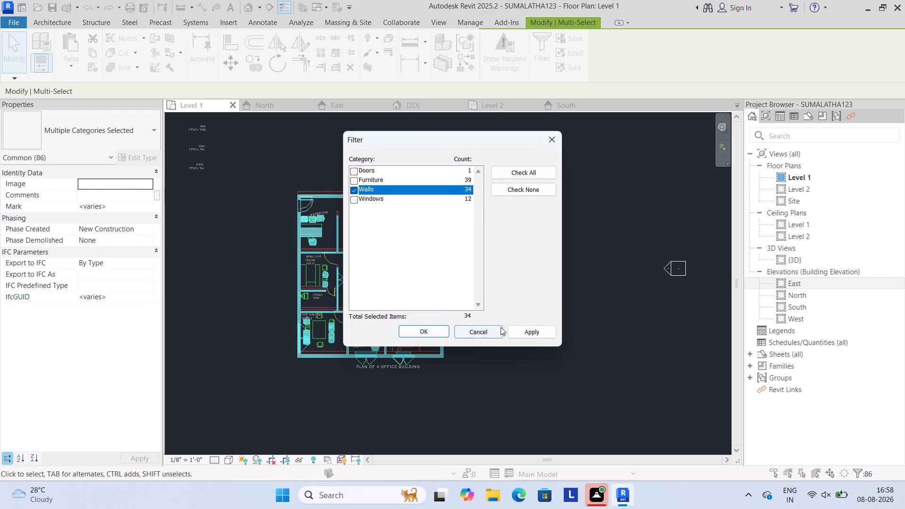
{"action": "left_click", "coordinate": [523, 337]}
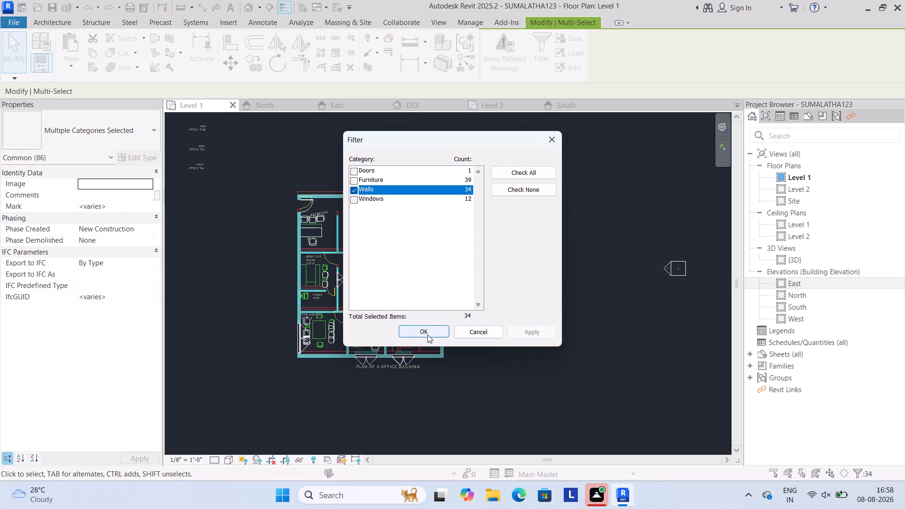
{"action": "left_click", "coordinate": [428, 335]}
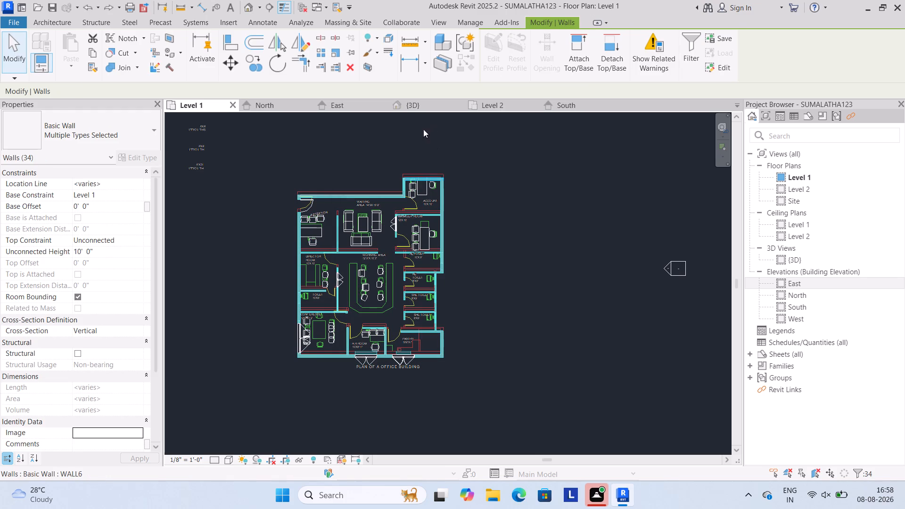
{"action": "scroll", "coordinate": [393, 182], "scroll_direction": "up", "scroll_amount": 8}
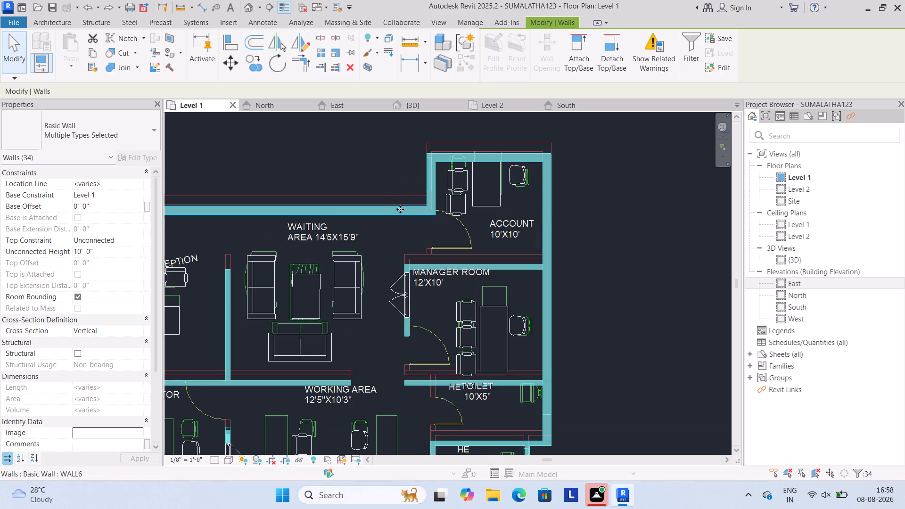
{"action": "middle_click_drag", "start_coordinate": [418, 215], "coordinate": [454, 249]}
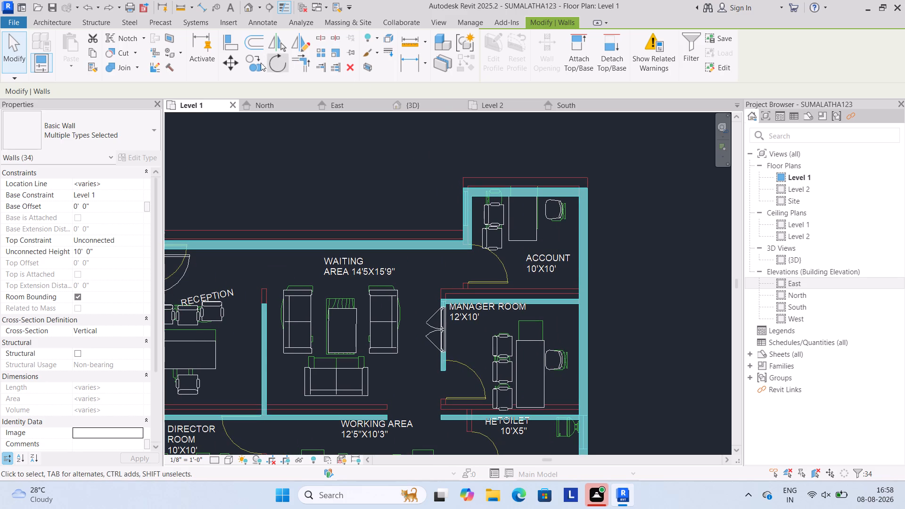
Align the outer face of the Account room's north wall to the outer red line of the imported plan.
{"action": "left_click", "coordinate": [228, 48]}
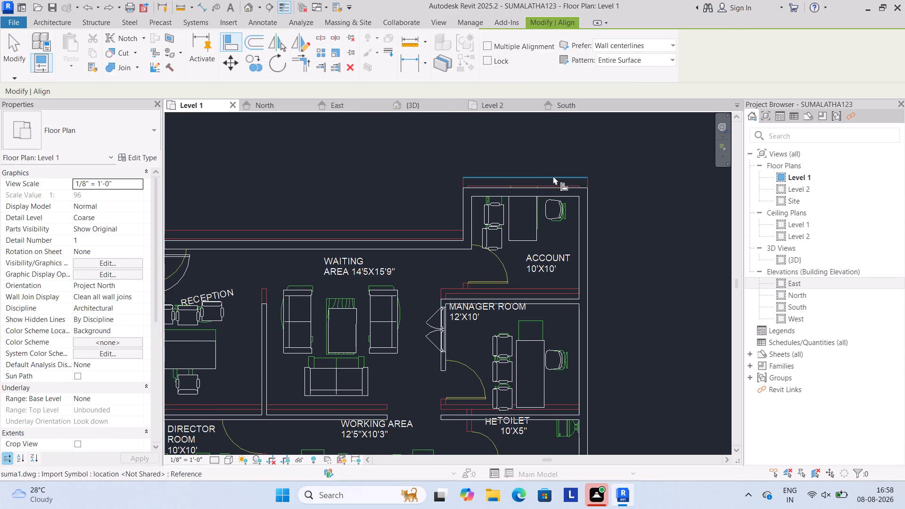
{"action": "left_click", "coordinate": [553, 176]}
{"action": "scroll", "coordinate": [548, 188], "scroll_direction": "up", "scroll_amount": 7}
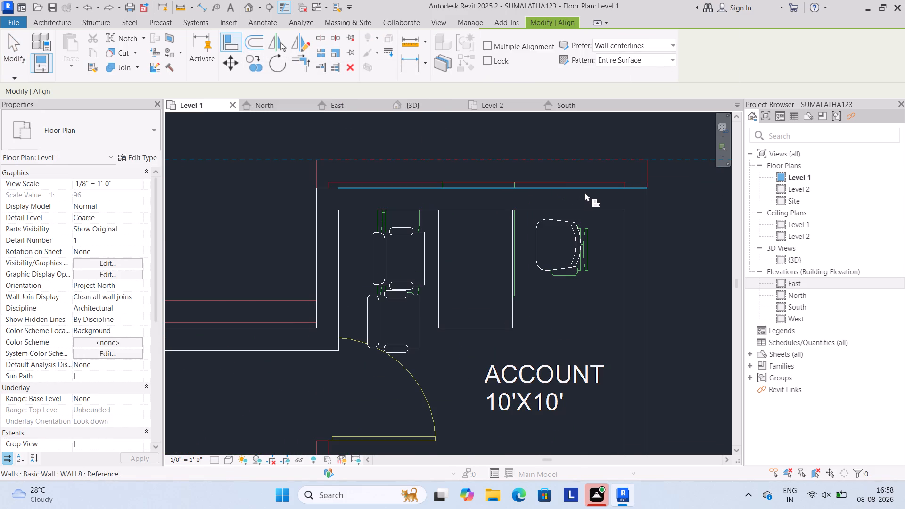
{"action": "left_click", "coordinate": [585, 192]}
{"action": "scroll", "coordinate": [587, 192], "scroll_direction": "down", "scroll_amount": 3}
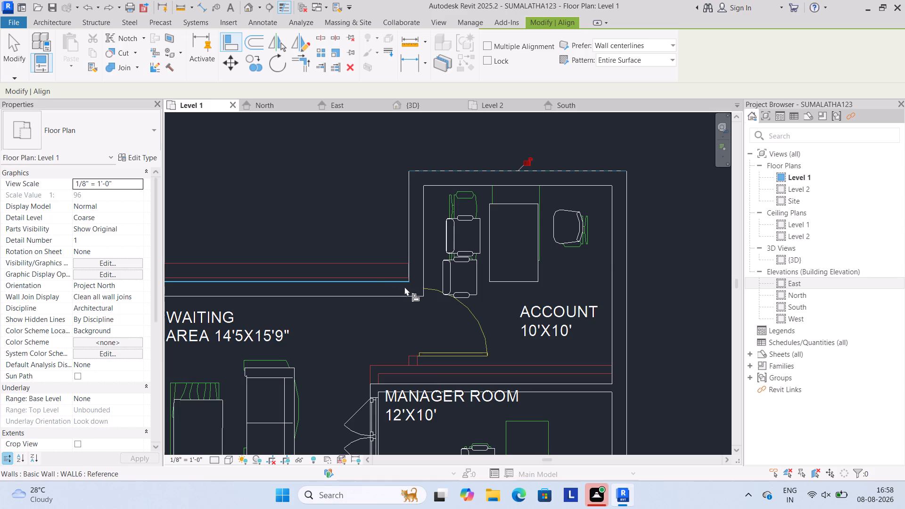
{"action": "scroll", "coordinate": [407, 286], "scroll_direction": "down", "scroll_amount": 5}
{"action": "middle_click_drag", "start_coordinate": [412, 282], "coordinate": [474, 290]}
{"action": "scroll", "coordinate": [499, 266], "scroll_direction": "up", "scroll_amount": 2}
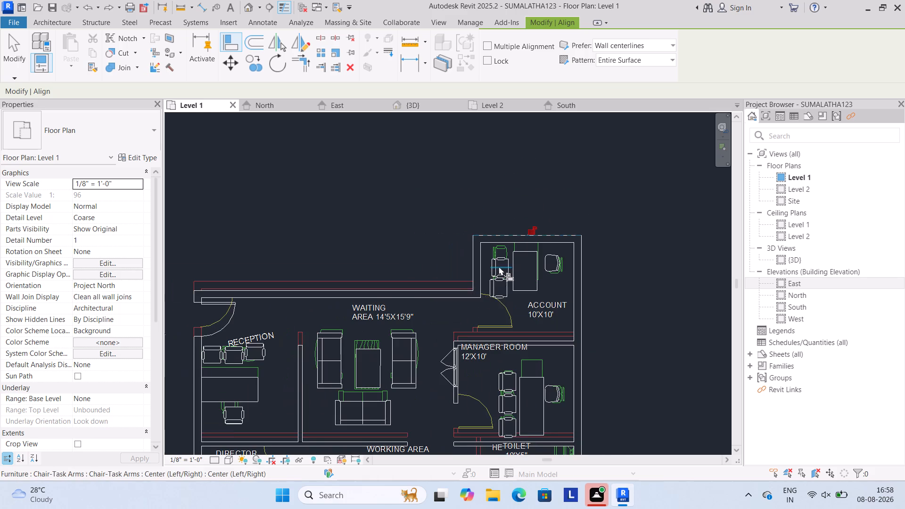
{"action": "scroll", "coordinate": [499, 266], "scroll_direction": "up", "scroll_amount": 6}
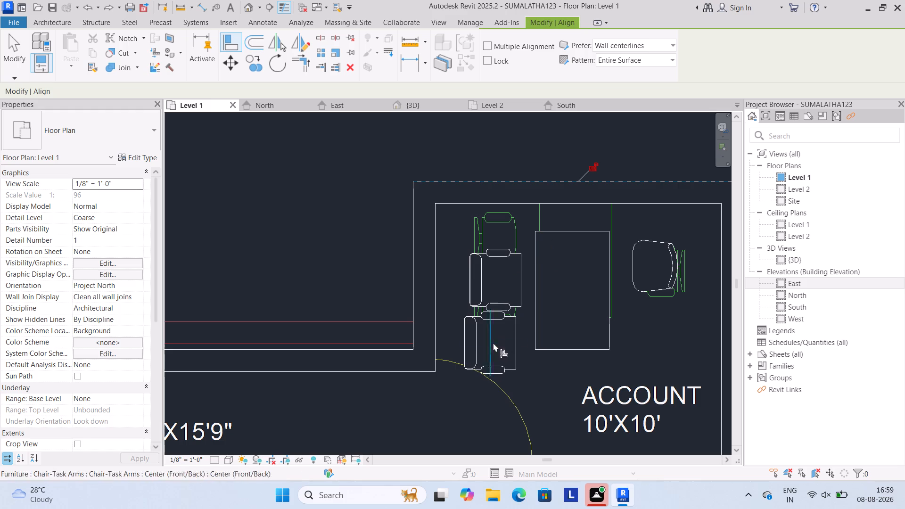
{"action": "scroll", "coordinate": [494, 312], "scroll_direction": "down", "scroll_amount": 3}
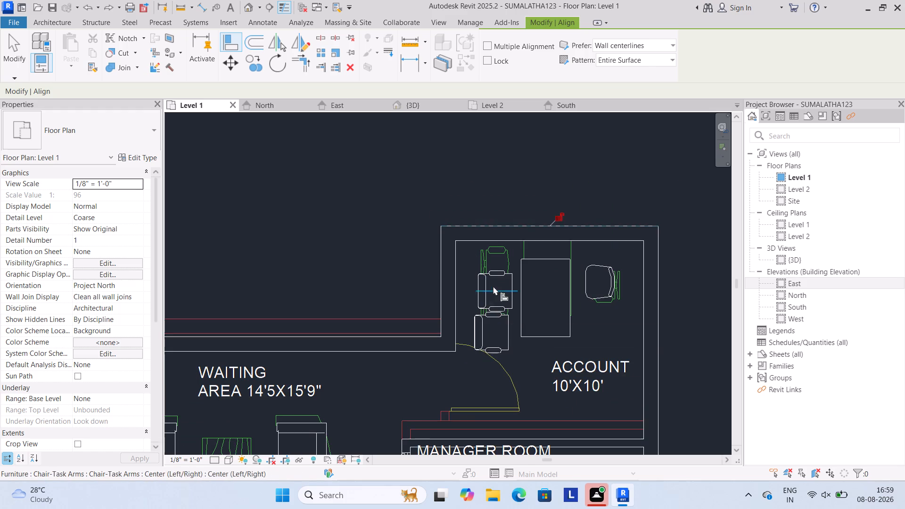
Close Revit without saving the changes to SUMALATHA123.
{"action": "left_click", "coordinate": [897, 2]}
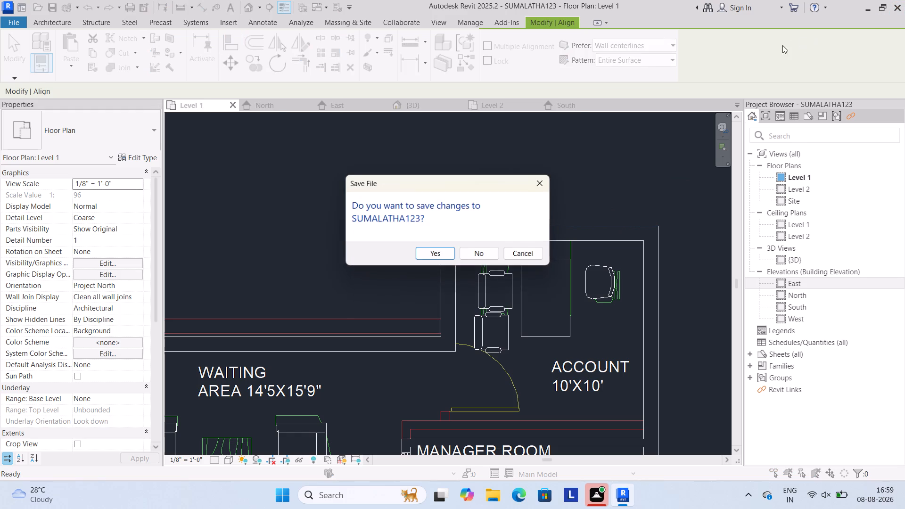
{"action": "left_click_drag", "start_coordinate": [487, 255], "coordinate": [492, 252]}
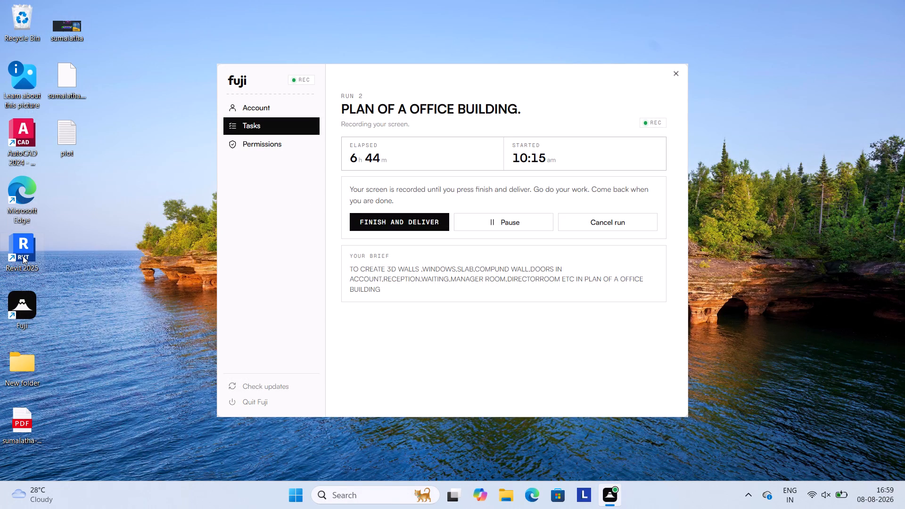
Restart Revit from the desktop and open the recent project SUMALATHA123.
{"action": "double_click", "coordinate": [23, 256]}
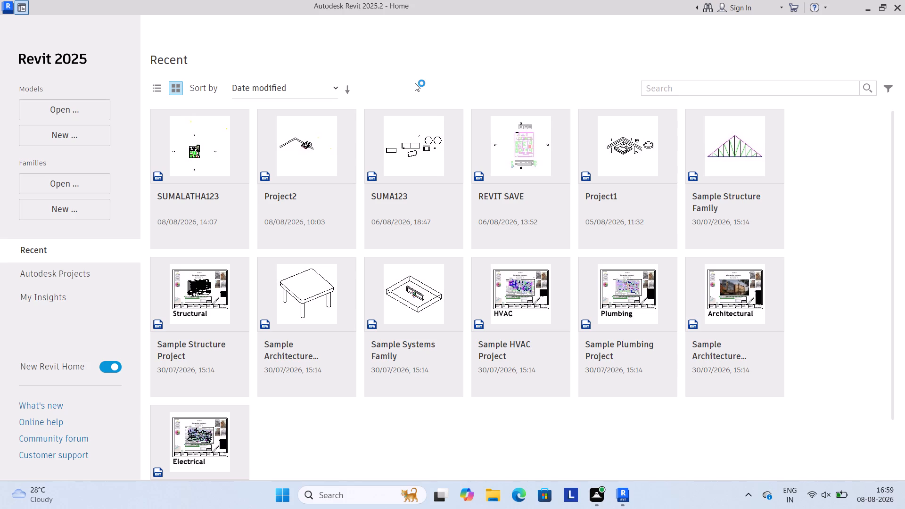
{"action": "left_click", "coordinate": [226, 199]}
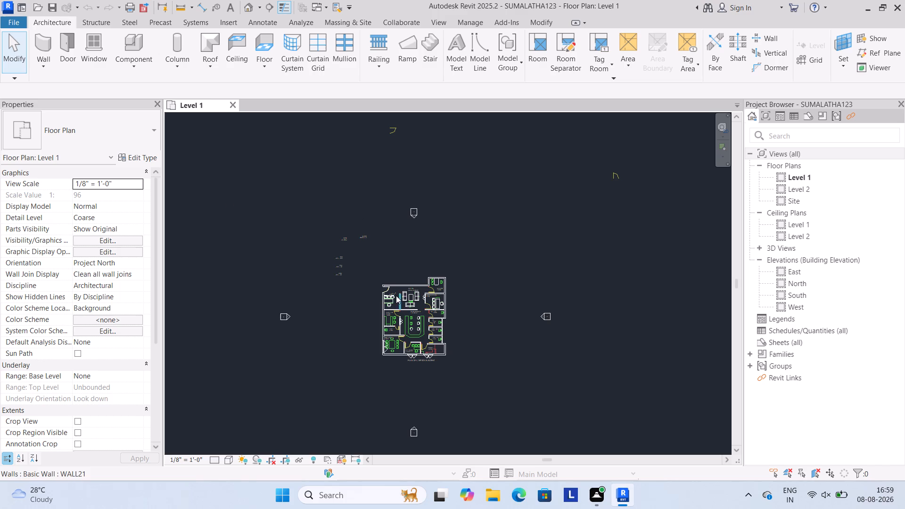
Examine the reopened Level 1 floor plan, checking its walls, rooms and furniture against the imported plan.
{"action": "scroll", "coordinate": [403, 298], "scroll_direction": "up", "scroll_amount": 12}
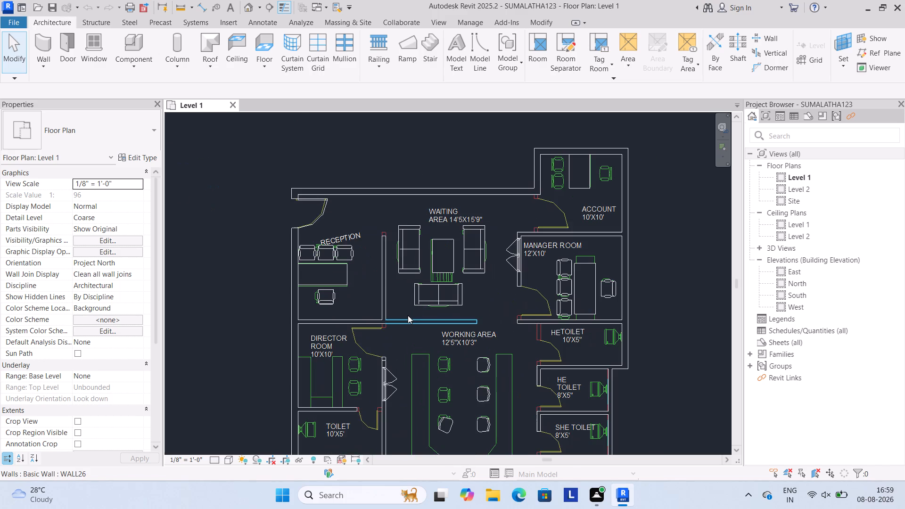
{"action": "scroll", "coordinate": [408, 316], "scroll_direction": "down", "scroll_amount": 5}
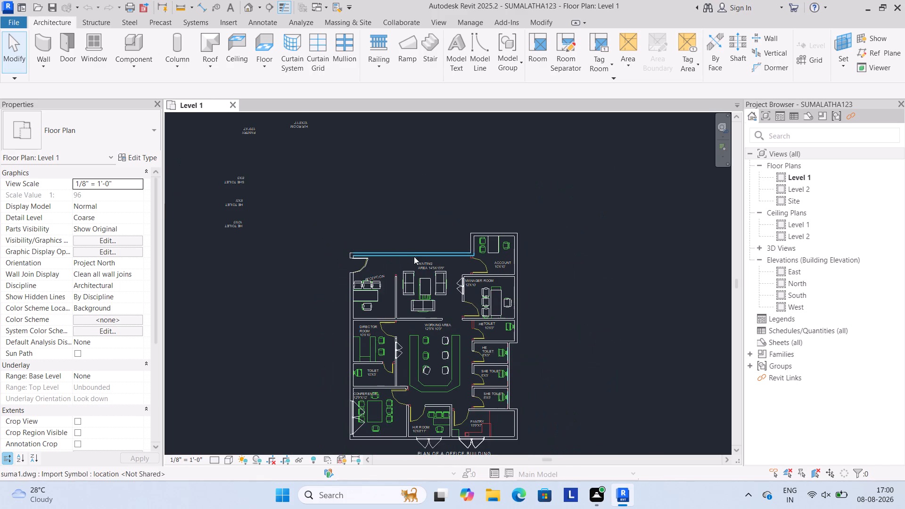
{"action": "middle_click_drag", "start_coordinate": [416, 236], "coordinate": [419, 170]}
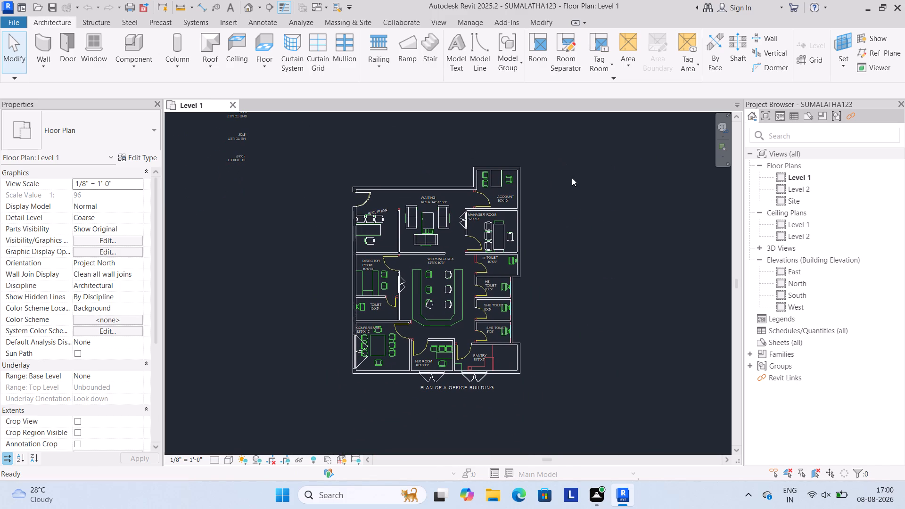
{"action": "scroll", "coordinate": [561, 212], "scroll_direction": "up", "scroll_amount": 4}
{"action": "scroll", "coordinate": [546, 212], "scroll_direction": "down", "scroll_amount": 2}
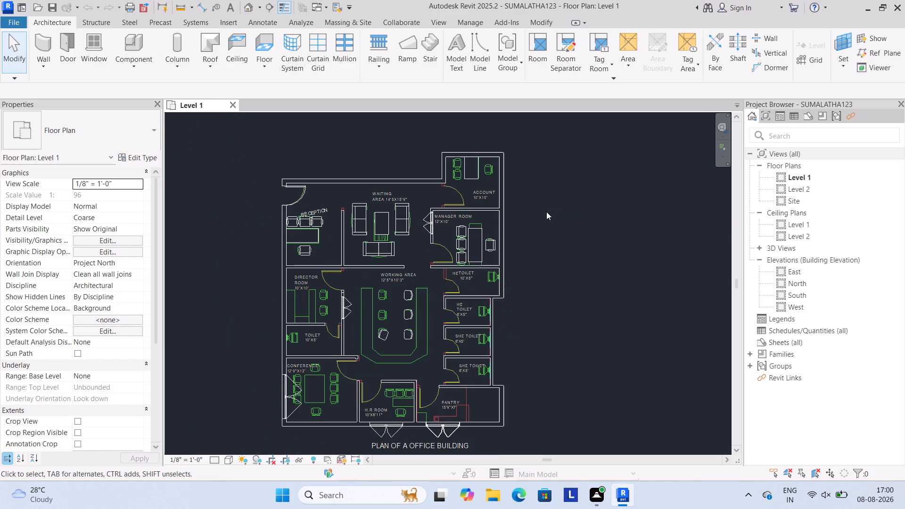
{"action": "scroll", "coordinate": [546, 217], "scroll_direction": "down", "scroll_amount": 1}
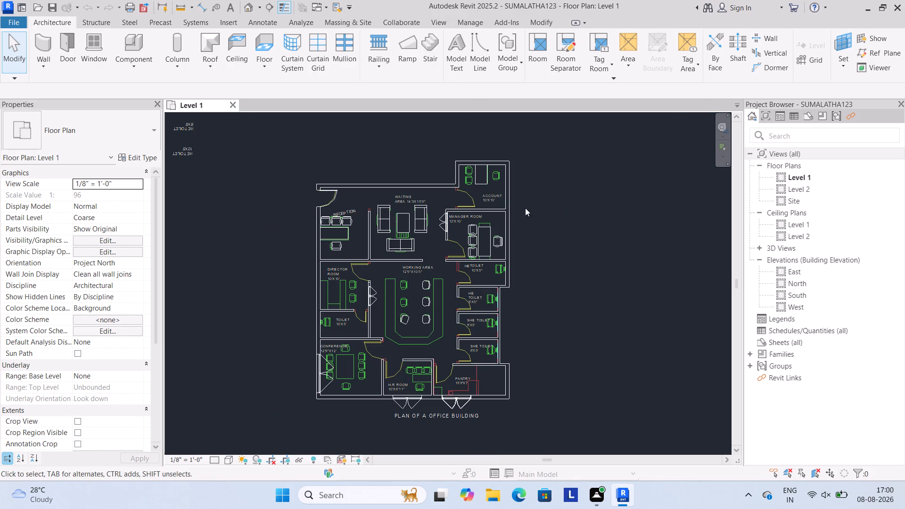
{"action": "scroll", "coordinate": [530, 215], "scroll_direction": "up", "scroll_amount": 2}
{"action": "middle_click_drag", "start_coordinate": [522, 238], "coordinate": [552, 214]}
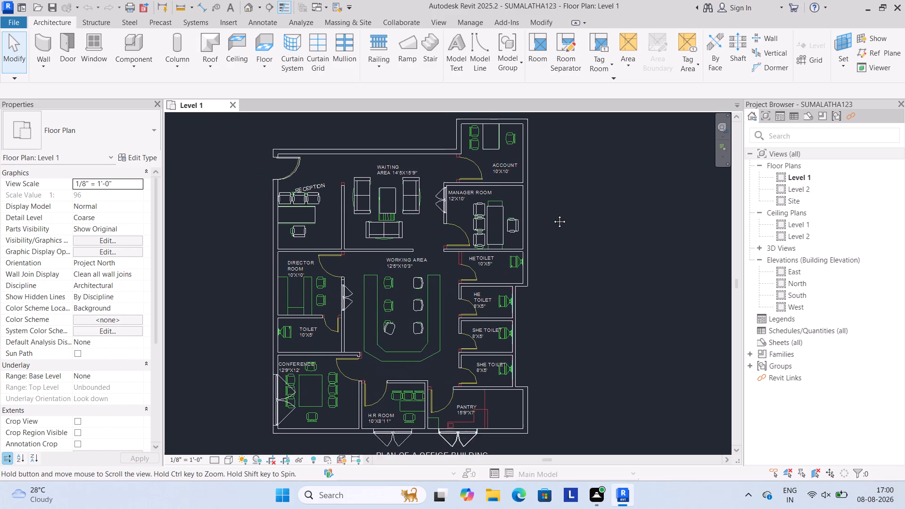
{"action": "middle_click_drag", "start_coordinate": [552, 214], "coordinate": [588, 224]}
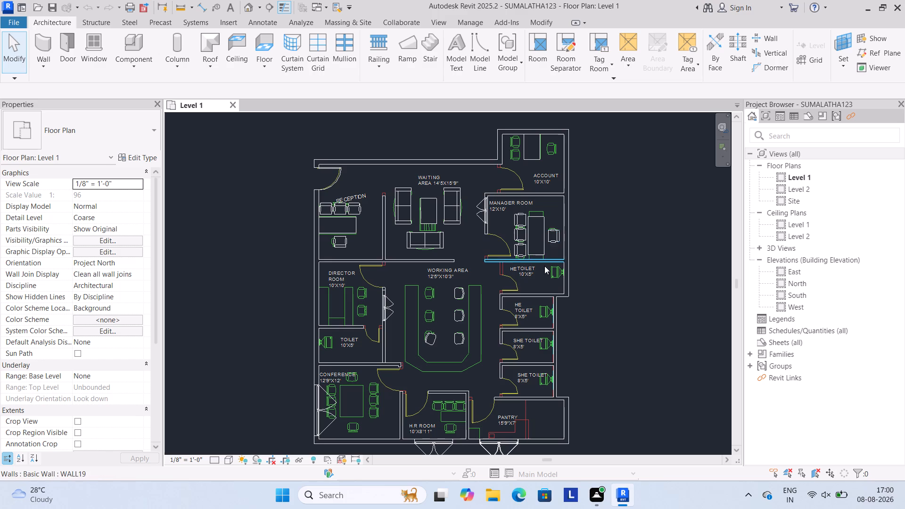
Copy the Chair-Task Arms behind the Manager Room desk onto the imported chair behind the Account room desk.
{"action": "left_click", "coordinate": [553, 239]}
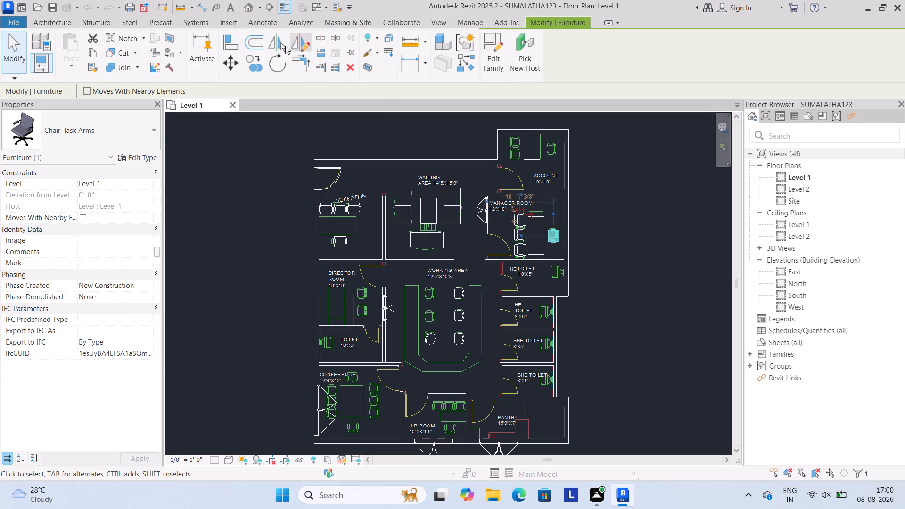
{"action": "left_click", "coordinate": [256, 64]}
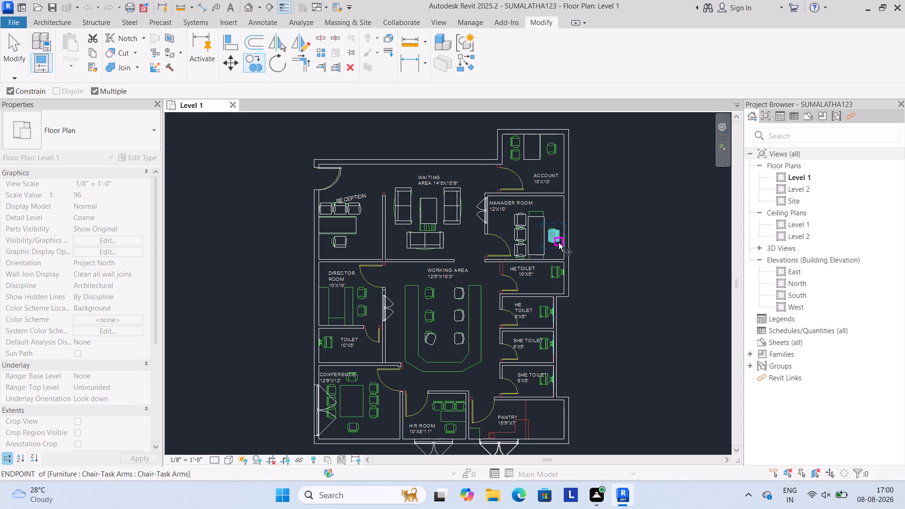
{"action": "key", "text": "space"}
{"action": "key", "text": "space"}
{"action": "key", "text": "space"}
{"action": "key", "text": "space"}
{"action": "key", "text": "space"}
{"action": "key", "text": "space"}
{"action": "key", "text": "space"}
{"action": "key", "text": "space"}
{"action": "key", "text": "space"}
{"action": "key", "text": "space"}
{"action": "key", "text": "space"}
{"action": "key", "text": "space"}
{"action": "key", "text": "space"}
{"action": "key", "text": "space"}
{"action": "key", "text": "space"}
{"action": "key", "text": "space"}
{"action": "key", "text": "space"}
{"action": "key", "text": "space"}
{"action": "key", "text": "space"}
{"action": "key", "text": "space"}
{"action": "left_click_drag", "start_coordinate": [552, 235], "coordinate": [552, 230]}
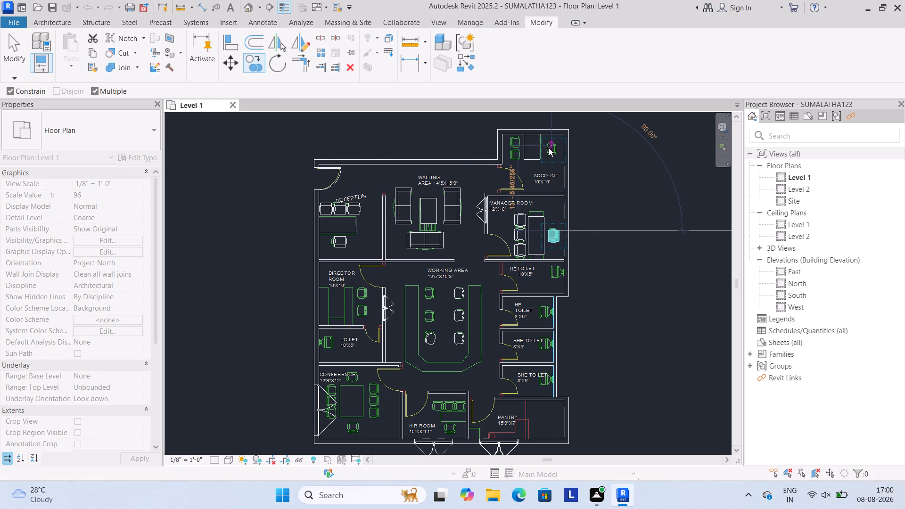
{"action": "left_click", "coordinate": [549, 148]}
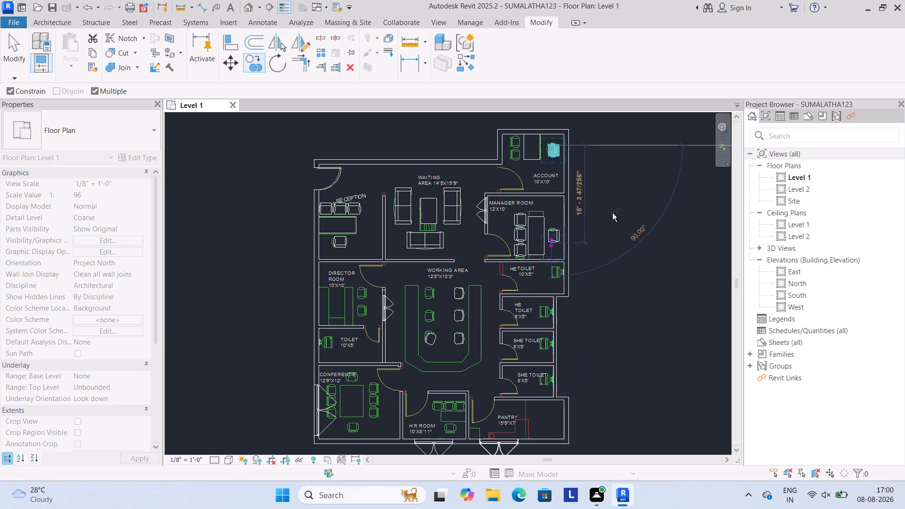
{"action": "key", "text": "Escape"}
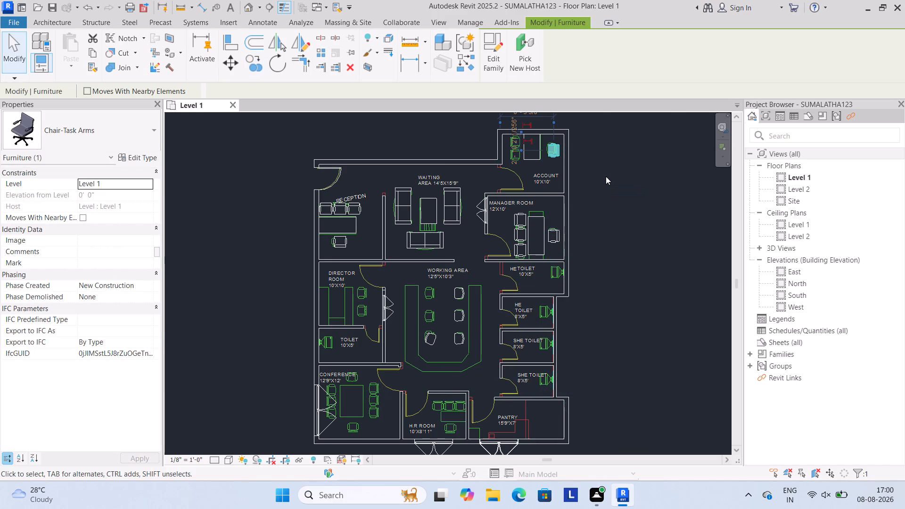
{"action": "key", "text": "Escape"}
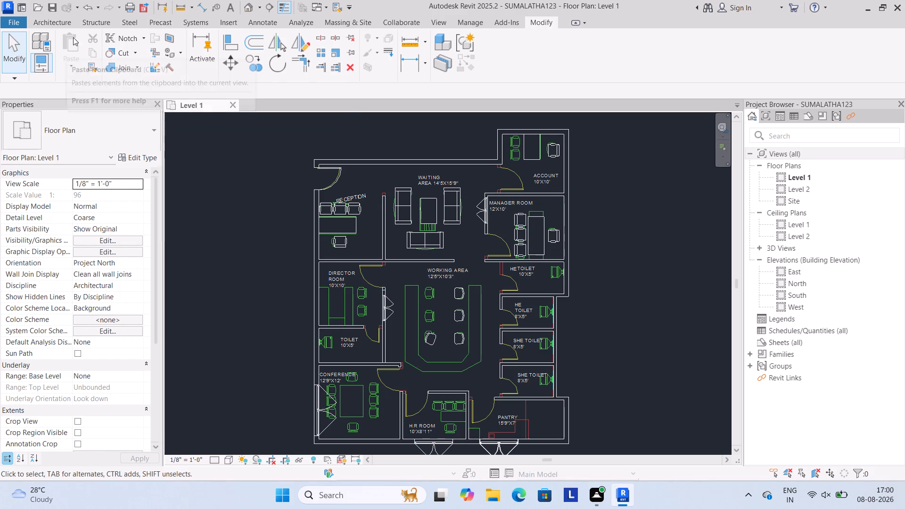
Copy the northernmost Chair-Task Arms in front of the Manager Room desk to the two imported visitor chairs in the Account room.
{"action": "left_click", "coordinate": [514, 215]}
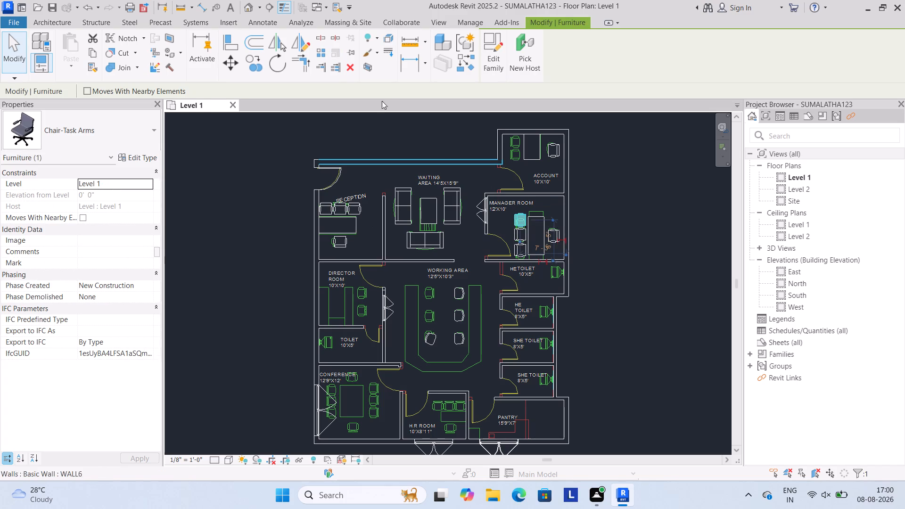
{"action": "left_click", "coordinate": [255, 64]}
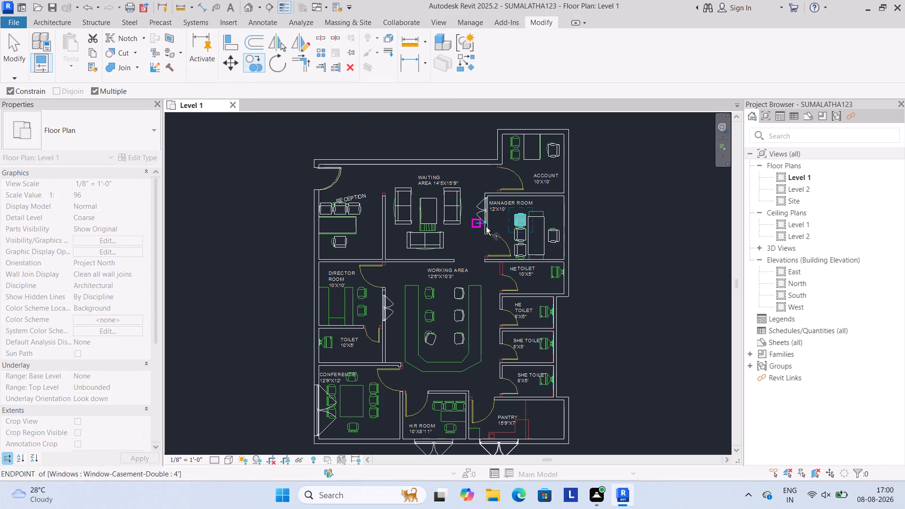
{"action": "key", "text": "space"}
{"action": "key", "text": "space"}
{"action": "key", "text": "space"}
{"action": "key", "text": "space"}
{"action": "key", "text": "space"}
{"action": "key", "text": "space"}
{"action": "key", "text": "space"}
{"action": "key", "text": "space"}
{"action": "key", "text": "space"}
{"action": "key", "text": "space"}
{"action": "key", "text": "space"}
{"action": "key", "text": "space"}
{"action": "key", "text": "space"}
{"action": "key", "text": "space"}
{"action": "key", "text": "space"}
{"action": "key", "text": "space"}
{"action": "key", "text": "space"}
{"action": "key", "text": "space"}
{"action": "key", "text": "space"}
{"action": "key", "text": "space"}
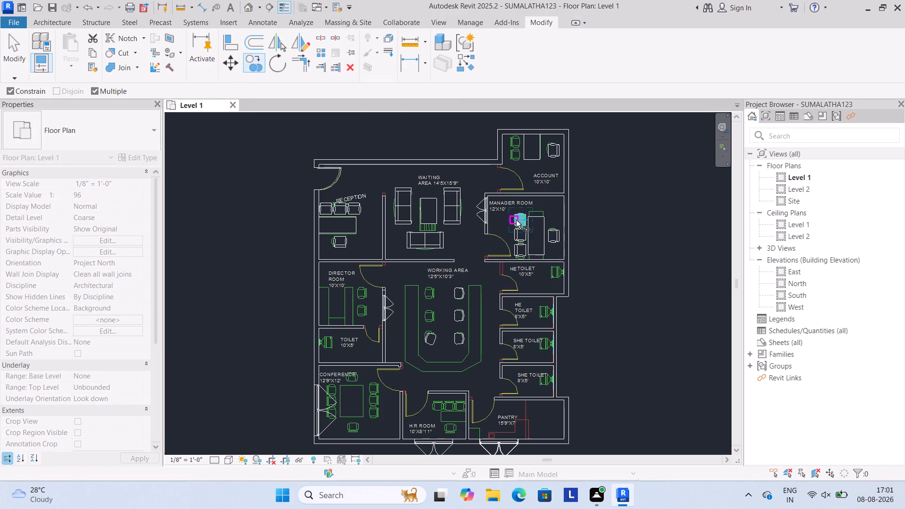
{"action": "left_click", "coordinate": [514, 220]}
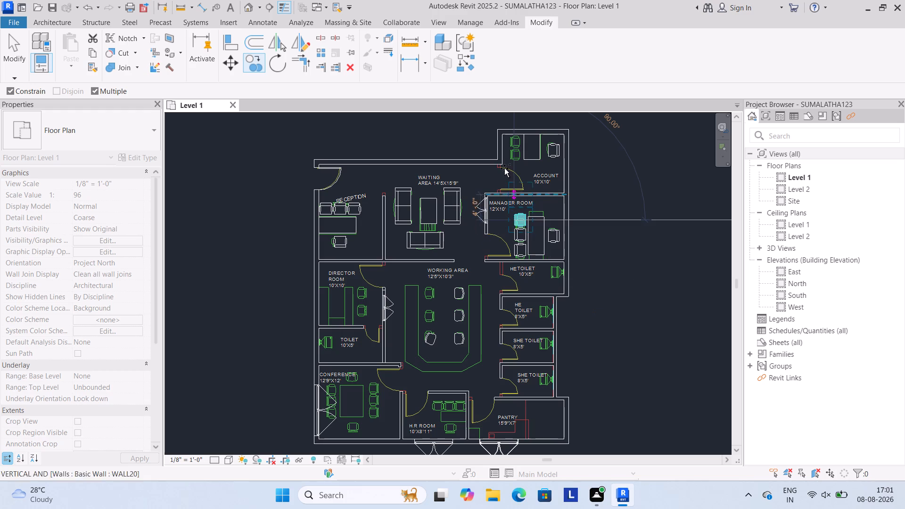
{"action": "left_click", "coordinate": [507, 144]}
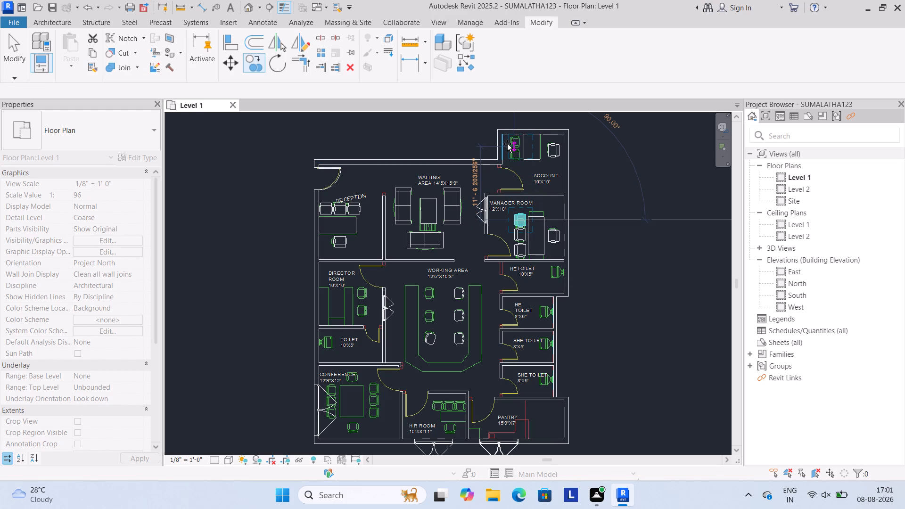
{"action": "left_click", "coordinate": [515, 156]}
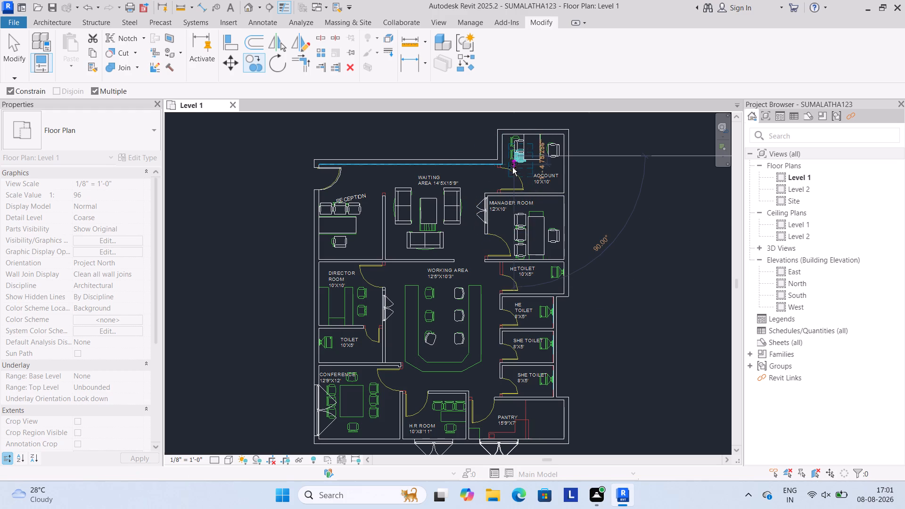
{"action": "key", "text": "Escape"}
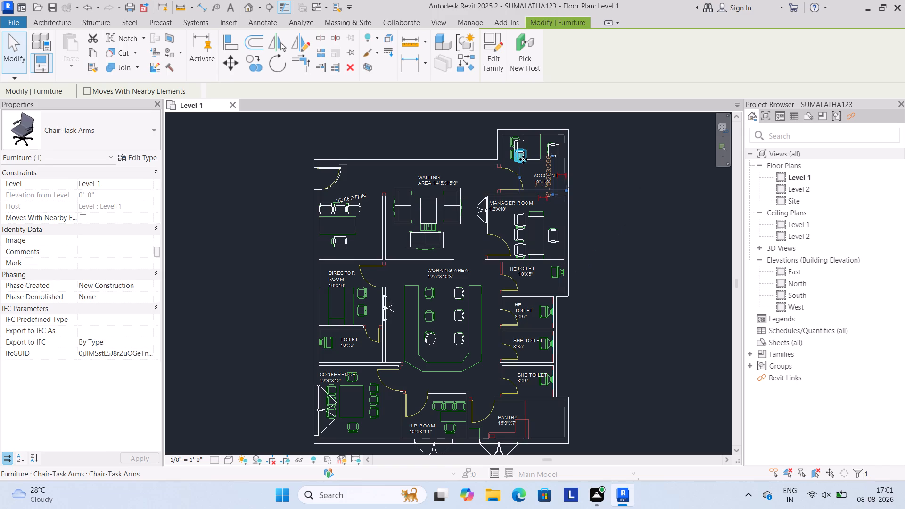
{"action": "key", "text": "Escape"}
Move the upper Account room visitor chair west onto its imported chair, about 8'-1 1/2" from the east wall.
{"action": "scroll", "coordinate": [524, 139], "scroll_direction": "up", "scroll_amount": 6}
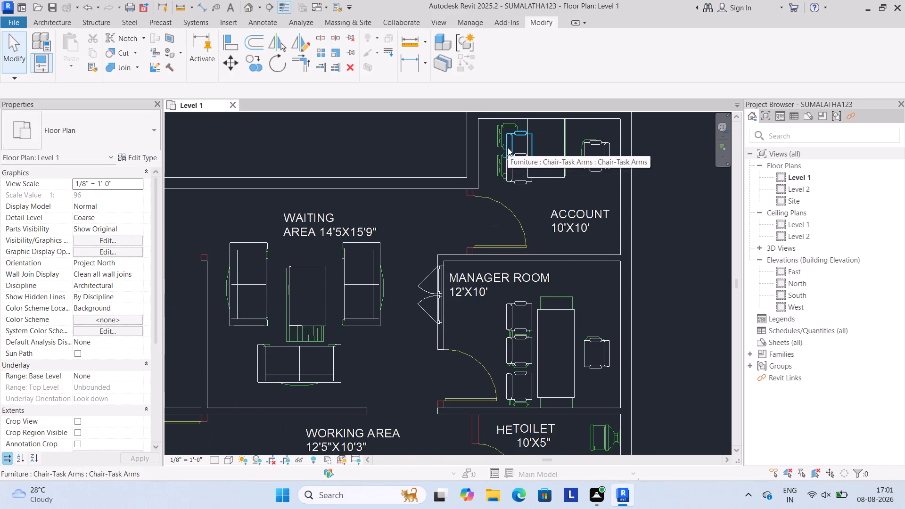
{"action": "left_click", "coordinate": [508, 148]}
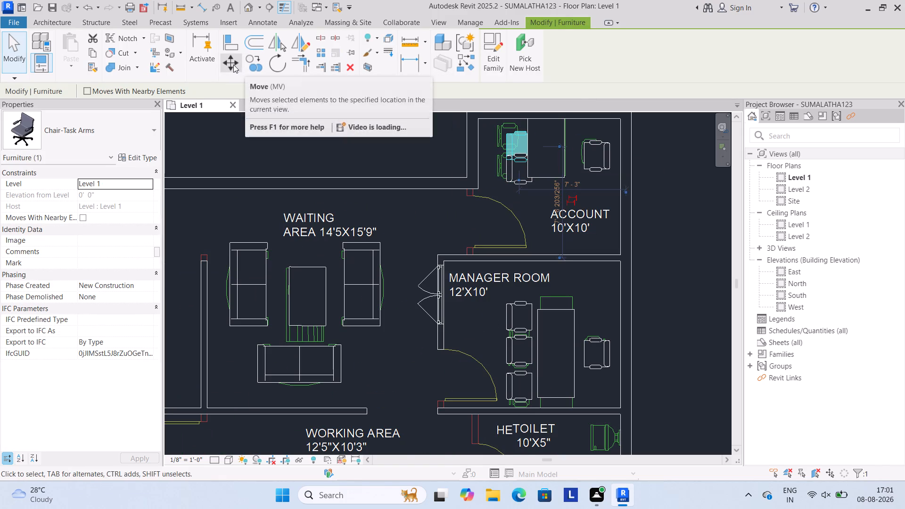
{"action": "left_click", "coordinate": [233, 65]}
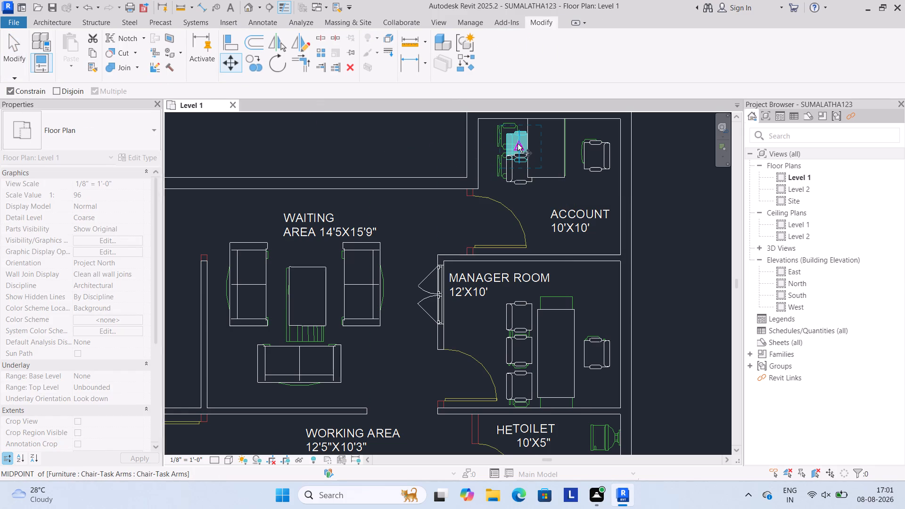
{"action": "left_click_drag", "start_coordinate": [518, 141], "coordinate": [502, 140]}
{"action": "left_click", "coordinate": [505, 135]}
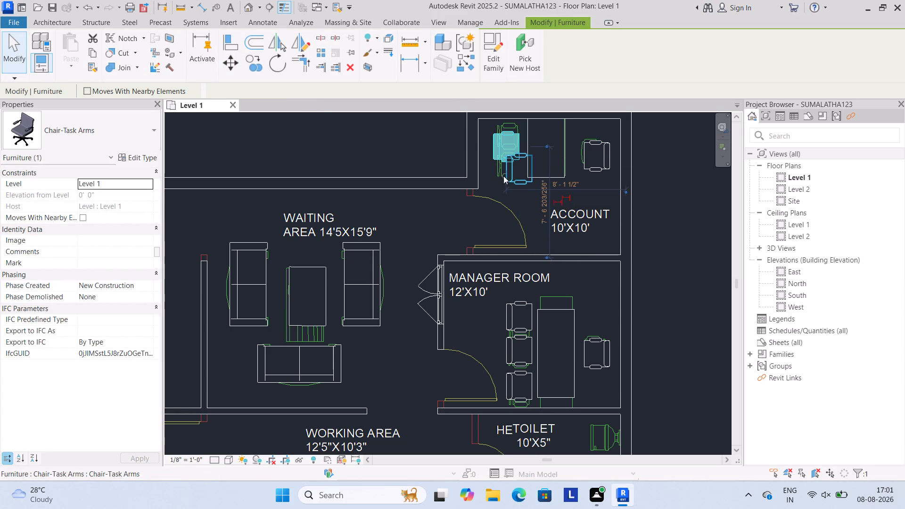
{"action": "key", "text": "Escape"}
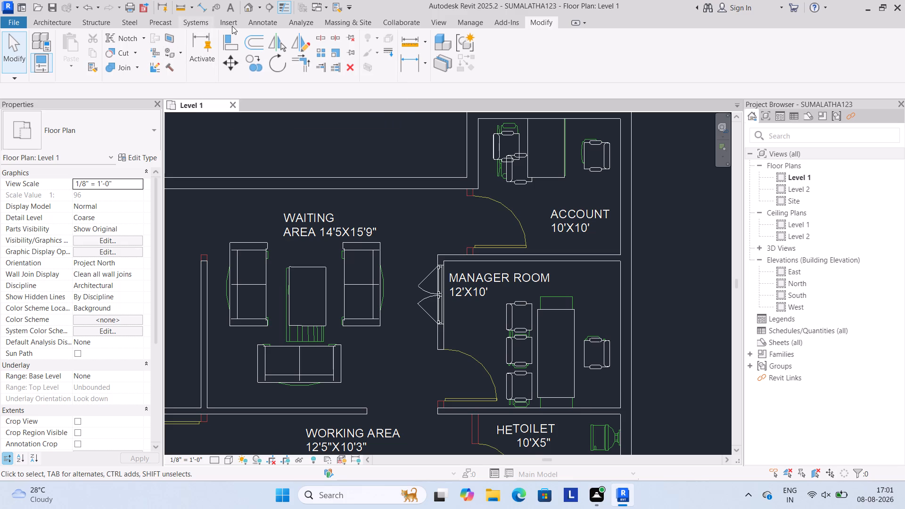
Move the lower Account room visitor chair about 1'-0" west onto its imported chair.
{"action": "left_click", "coordinate": [507, 176]}
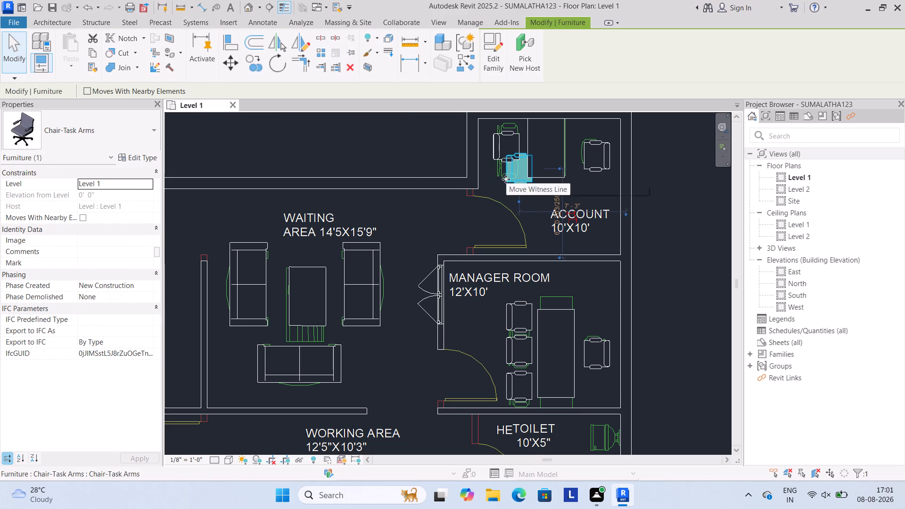
{"action": "left_click", "coordinate": [230, 62]}
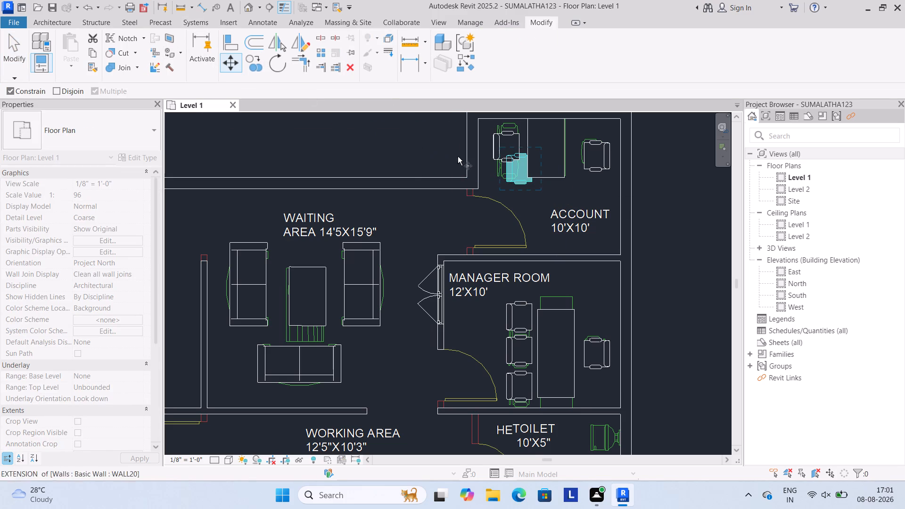
{"action": "left_click_drag", "start_coordinate": [509, 170], "coordinate": [491, 174]}
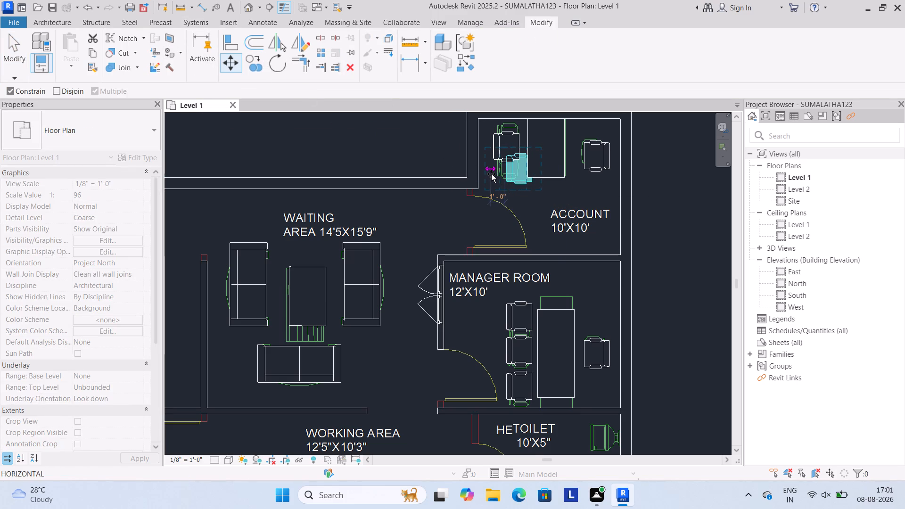
{"action": "left_click", "coordinate": [491, 174]}
{"action": "key", "text": "Escape"}
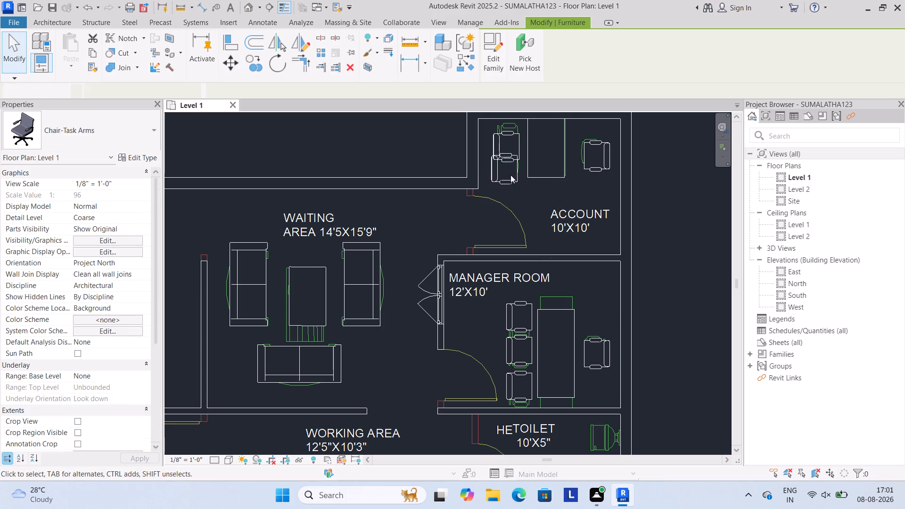
Examine the furnished rooms in the Level 1 plan and the building's exterior in the default 3D view.
{"action": "scroll", "coordinate": [509, 175], "scroll_direction": "down", "scroll_amount": 4}
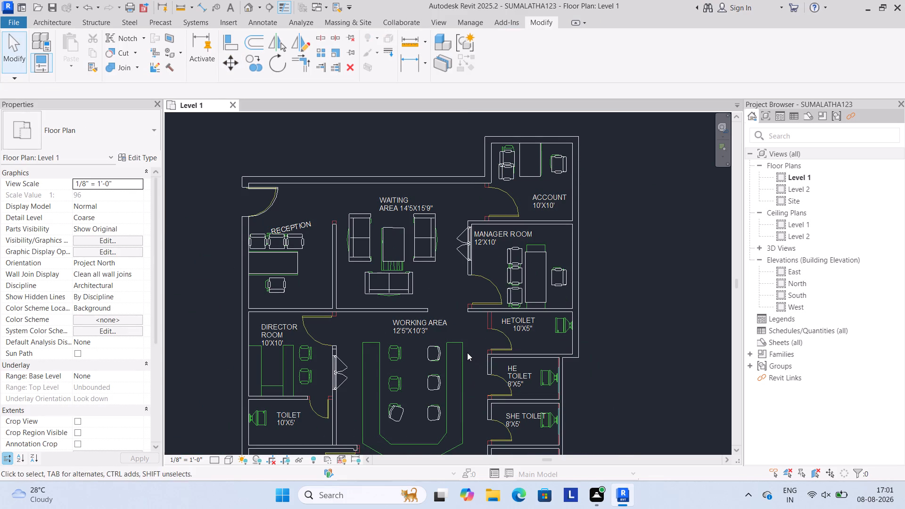
{"action": "middle_click_drag", "start_coordinate": [473, 346], "coordinate": [472, 275]}
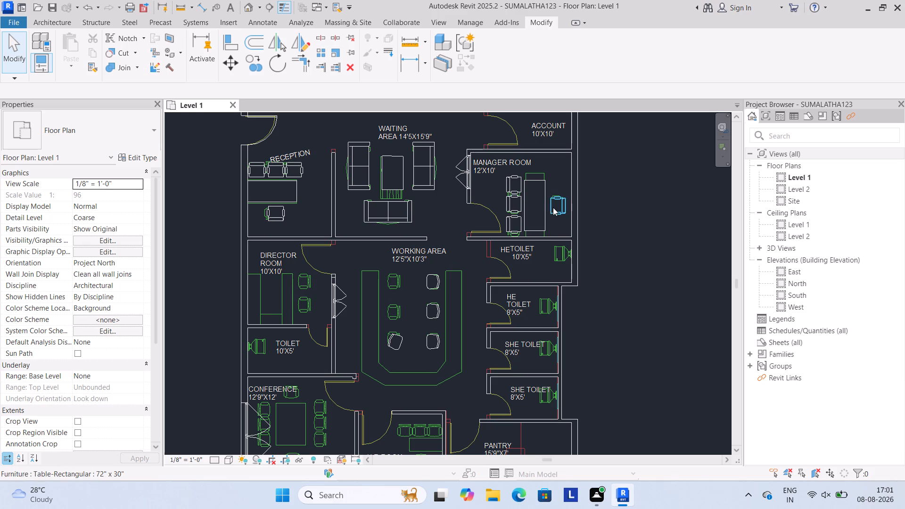
{"action": "key", "text": "Escape"}
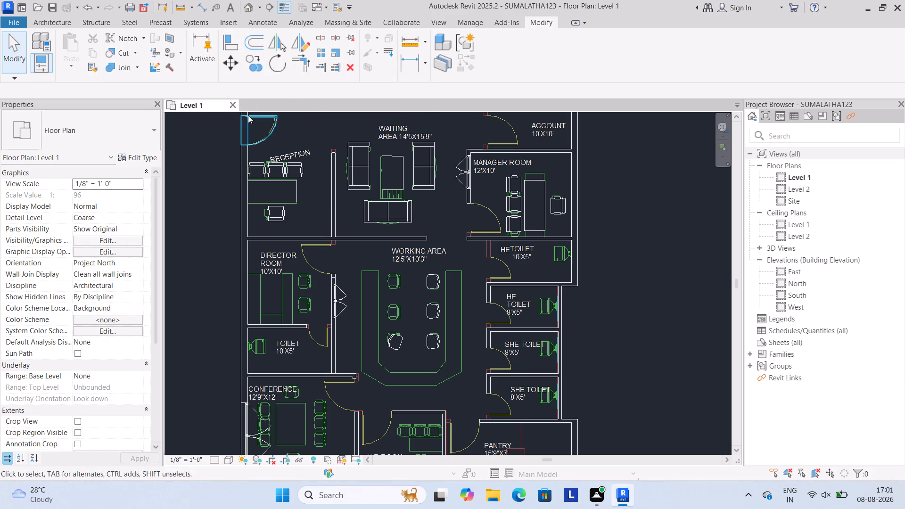
{"action": "left_click", "coordinate": [249, 6]}
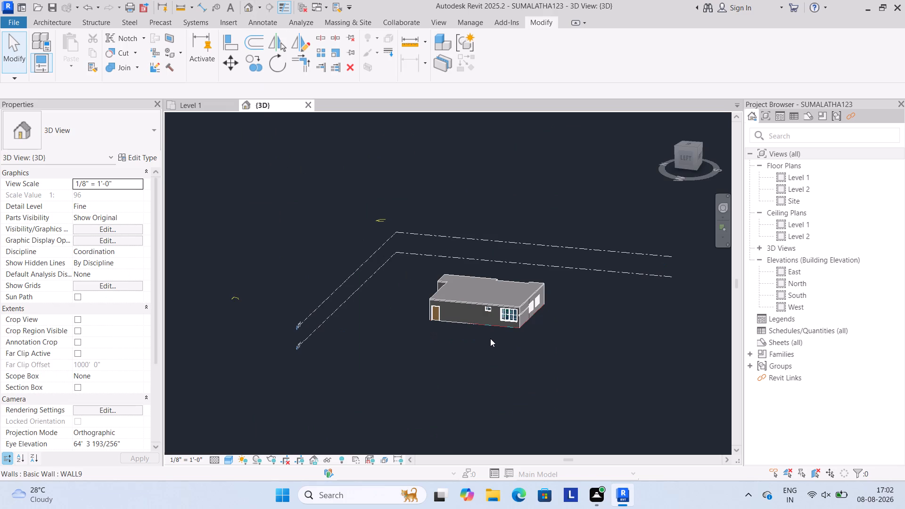
{"action": "scroll", "coordinate": [492, 336], "scroll_direction": "up", "scroll_amount": 6}
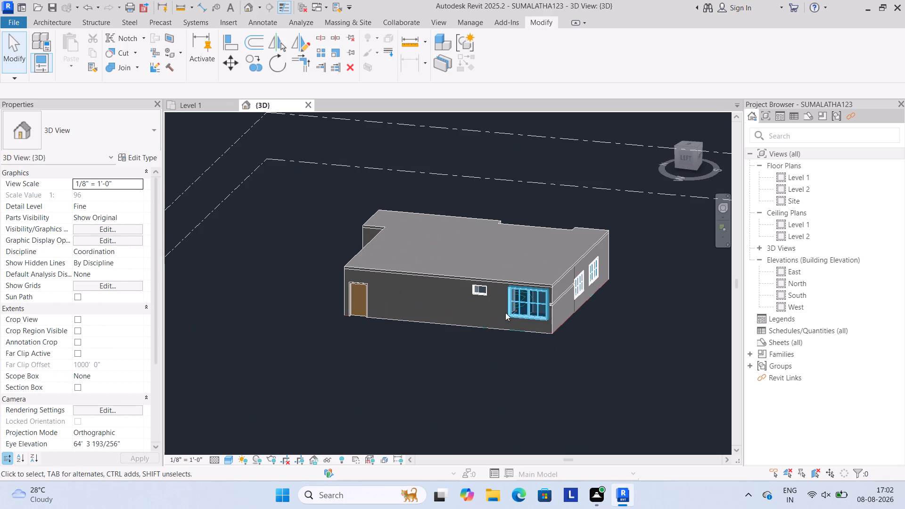
{"action": "scroll", "coordinate": [554, 331], "scroll_direction": "down", "scroll_amount": 5}
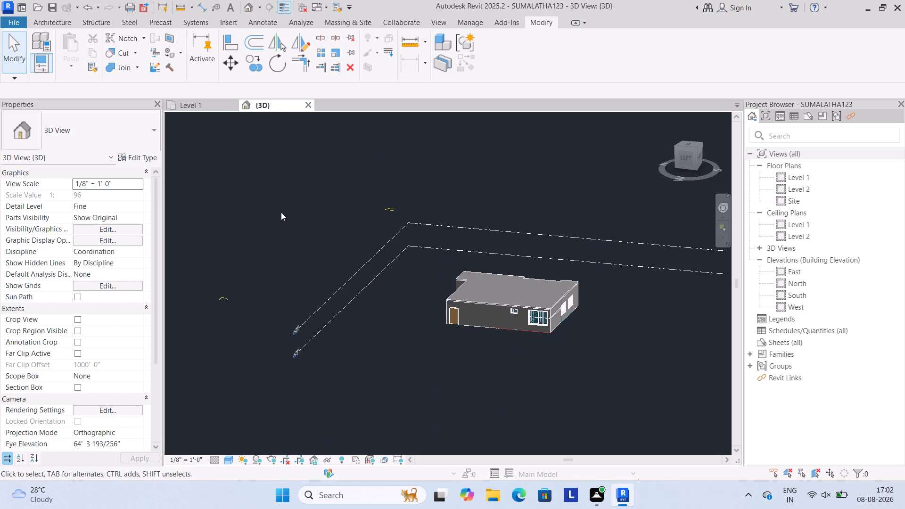
Copy the Chair-Task Arms east of the Manager Room desk west into Reception, about 7'-9" from the west wall.
{"action": "left_click", "coordinate": [214, 108]}
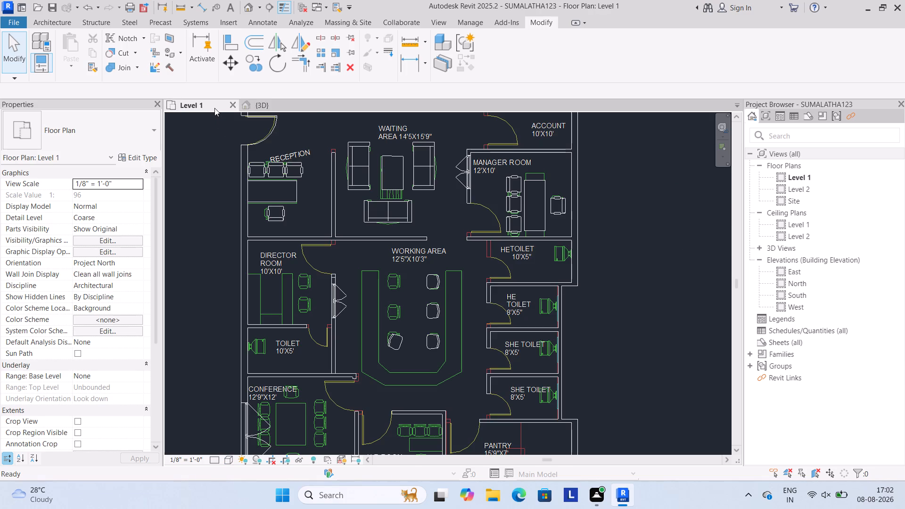
{"action": "scroll", "coordinate": [340, 273], "scroll_direction": "down", "scroll_amount": 2}
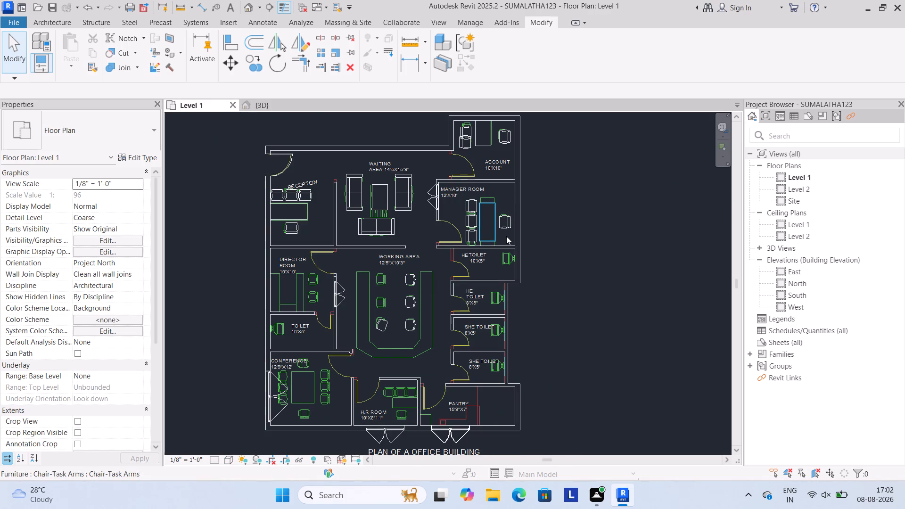
{"action": "middle_click_drag", "start_coordinate": [534, 271], "coordinate": [569, 237]}
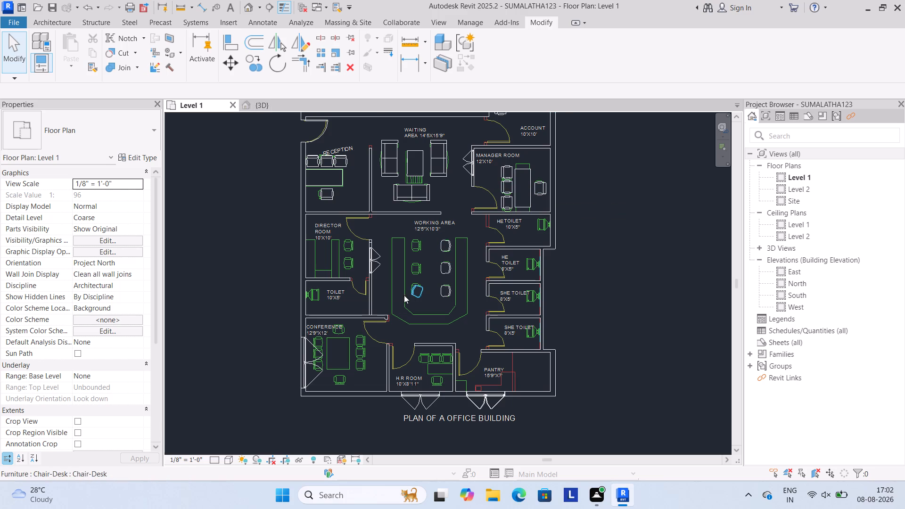
{"action": "left_click", "coordinate": [541, 190]}
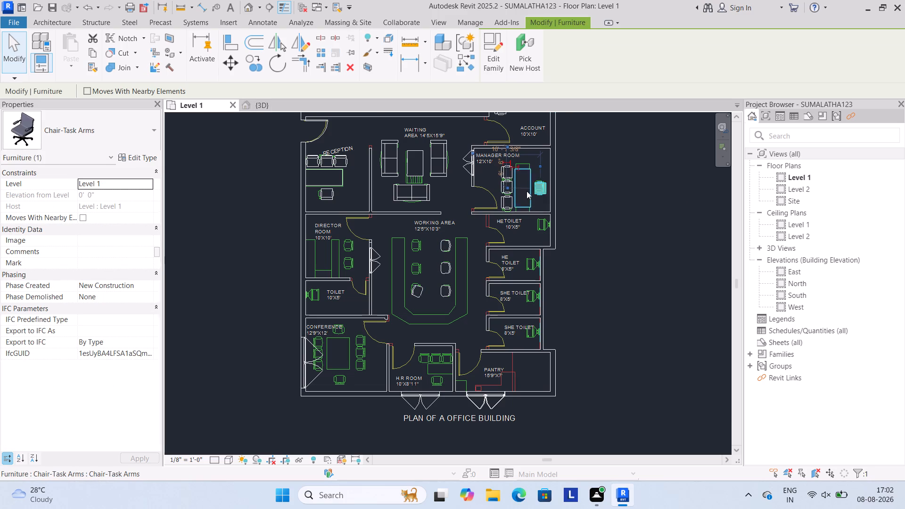
{"action": "scroll", "coordinate": [530, 192], "scroll_direction": "up", "scroll_amount": 12}
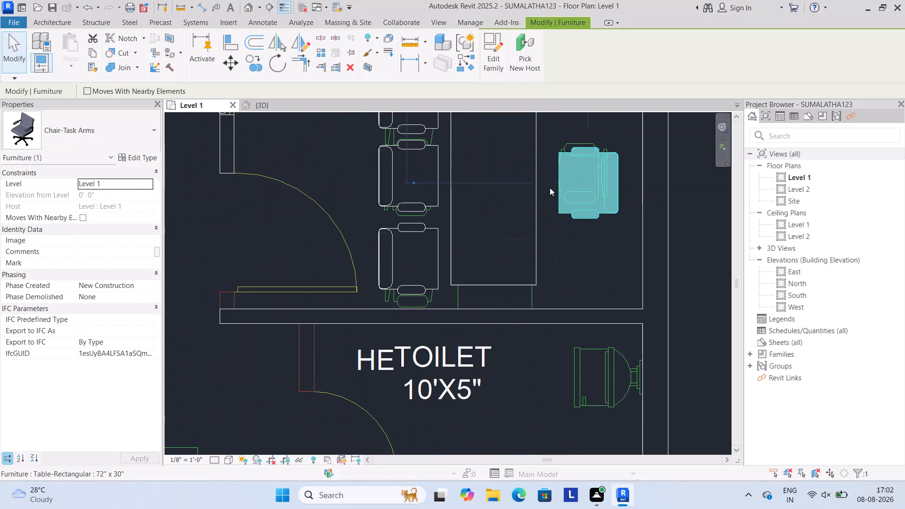
{"action": "scroll", "coordinate": [557, 188], "scroll_direction": "up", "scroll_amount": 3}
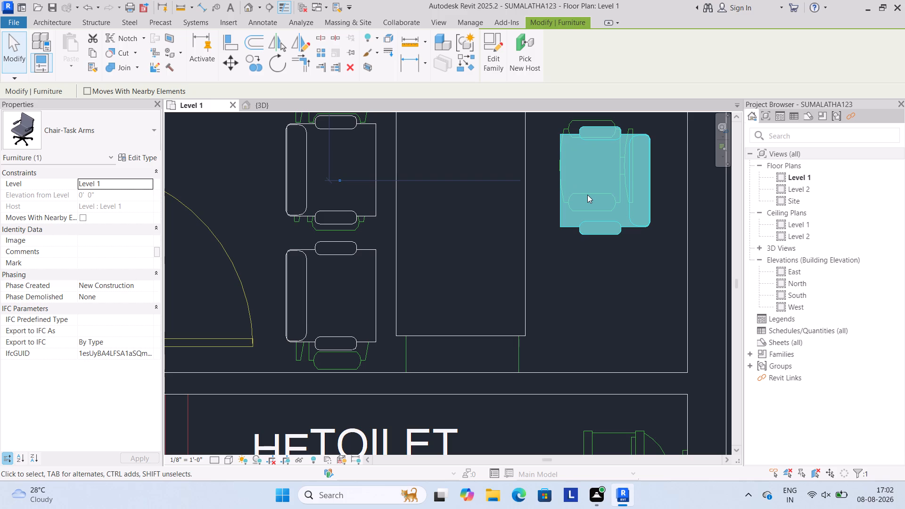
{"action": "scroll", "coordinate": [587, 195], "scroll_direction": "down", "scroll_amount": 5}
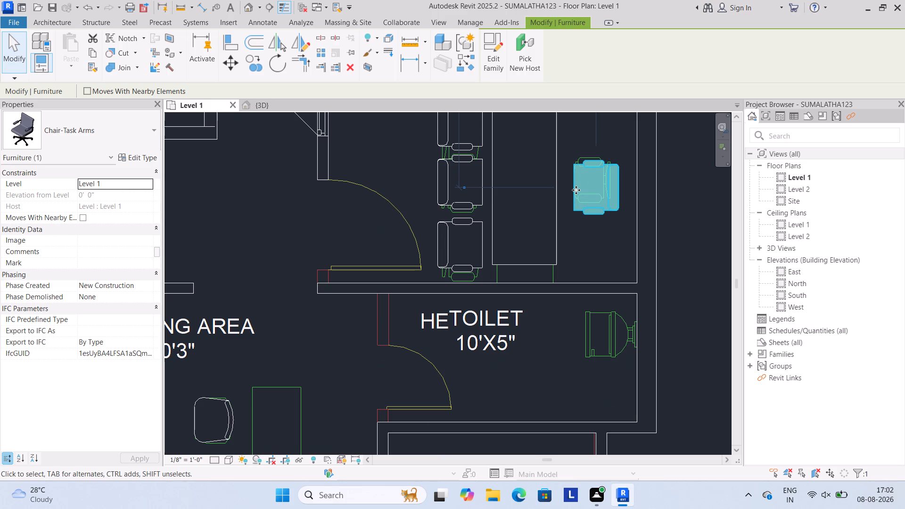
{"action": "scroll", "coordinate": [577, 189], "scroll_direction": "down", "scroll_amount": 3}
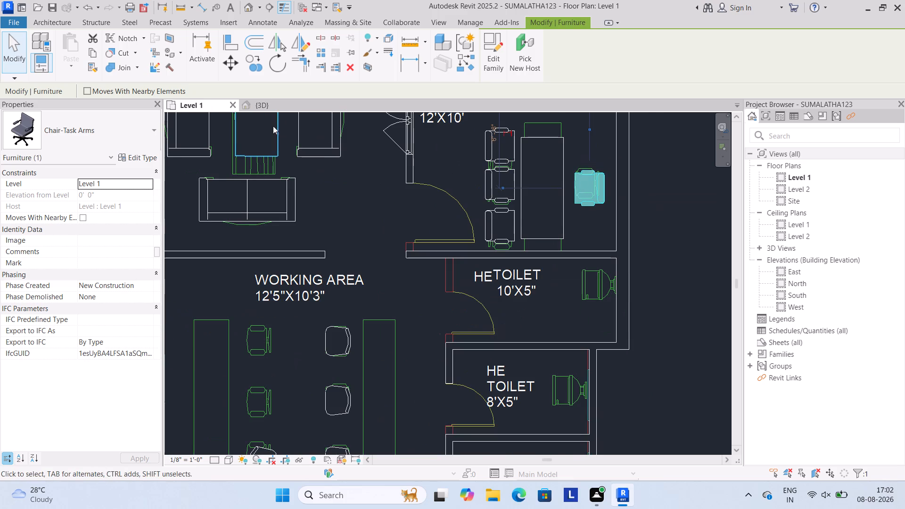
{"action": "left_click", "coordinate": [256, 68]}
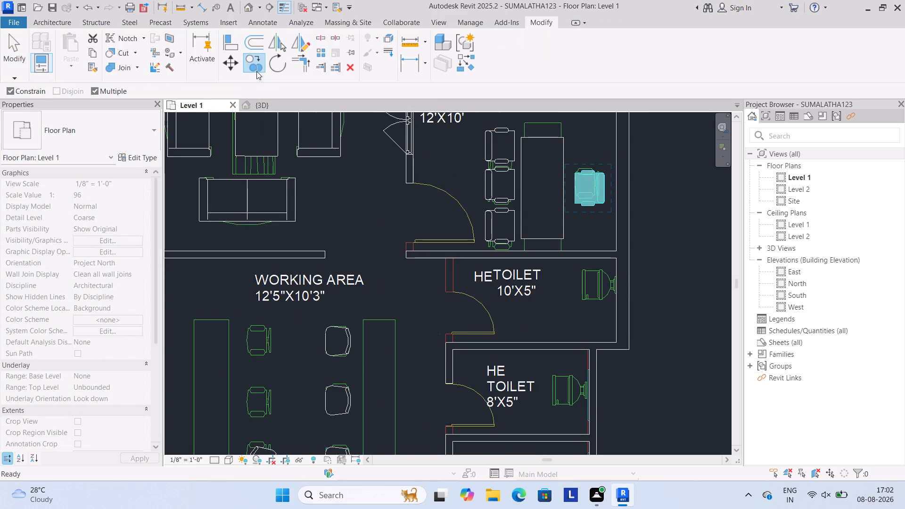
{"action": "left_click_drag", "start_coordinate": [584, 180], "coordinate": [292, 354]}
{"action": "scroll", "coordinate": [292, 354], "scroll_direction": "down", "scroll_amount": 4}
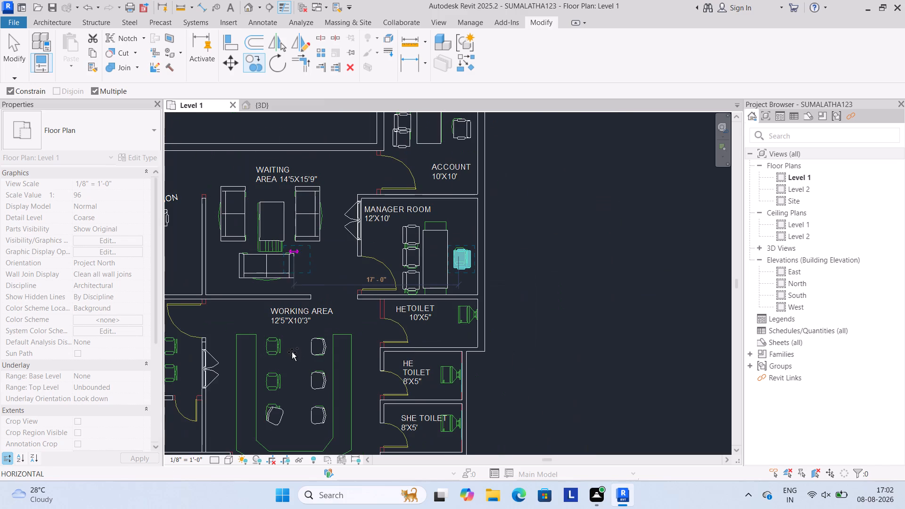
{"action": "scroll", "coordinate": [223, 358], "scroll_direction": "down", "scroll_amount": 3}
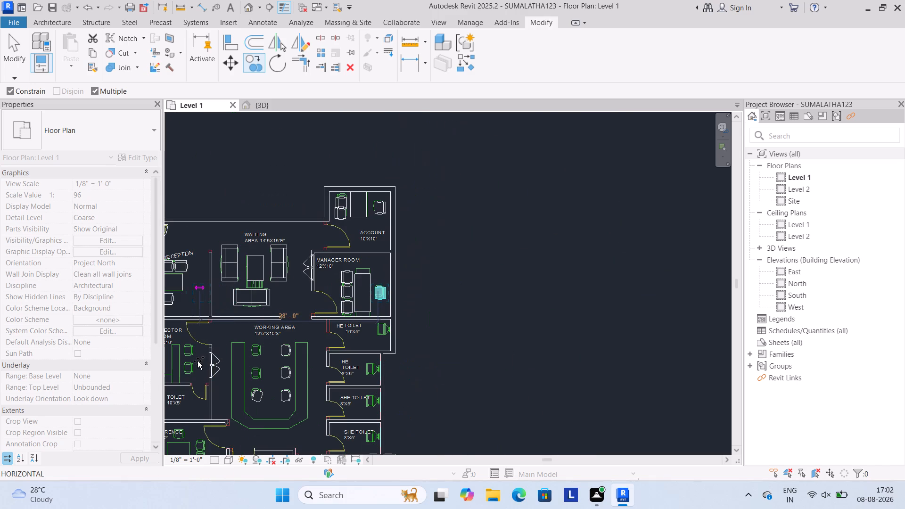
{"action": "scroll", "coordinate": [187, 349], "scroll_direction": "down", "scroll_amount": 1}
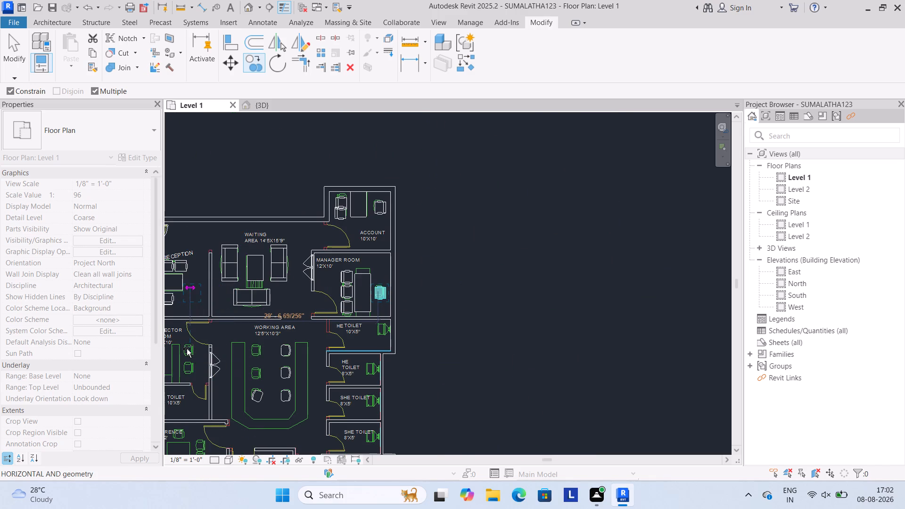
{"action": "middle_click_drag", "start_coordinate": [187, 349], "coordinate": [359, 289]}
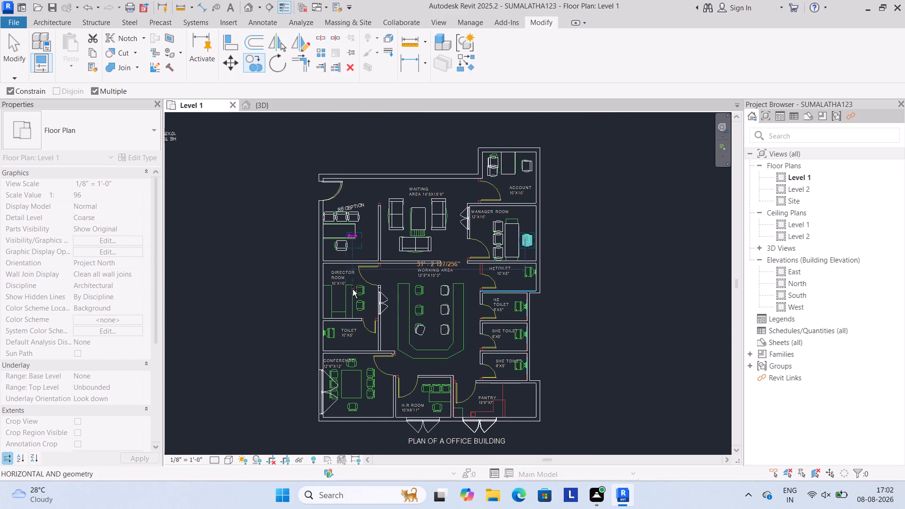
{"action": "left_click", "coordinate": [357, 291]}
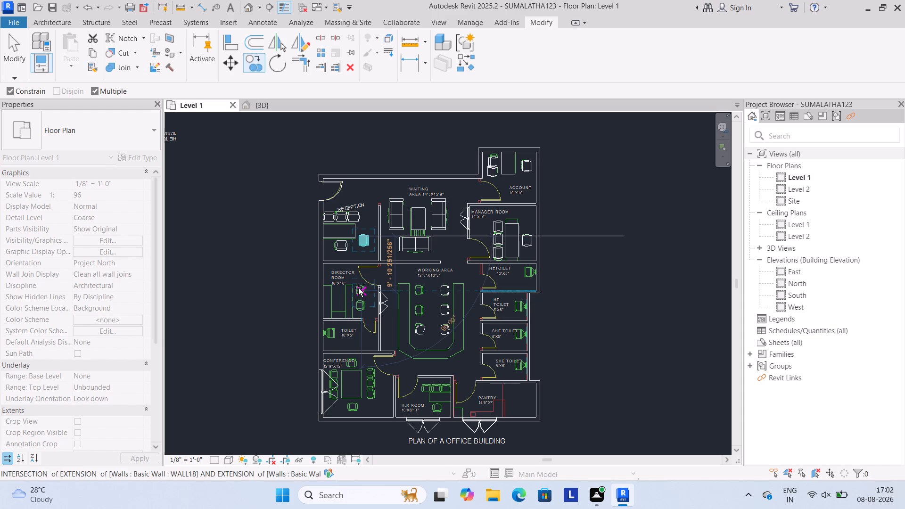
{"action": "key", "text": "Escape"}
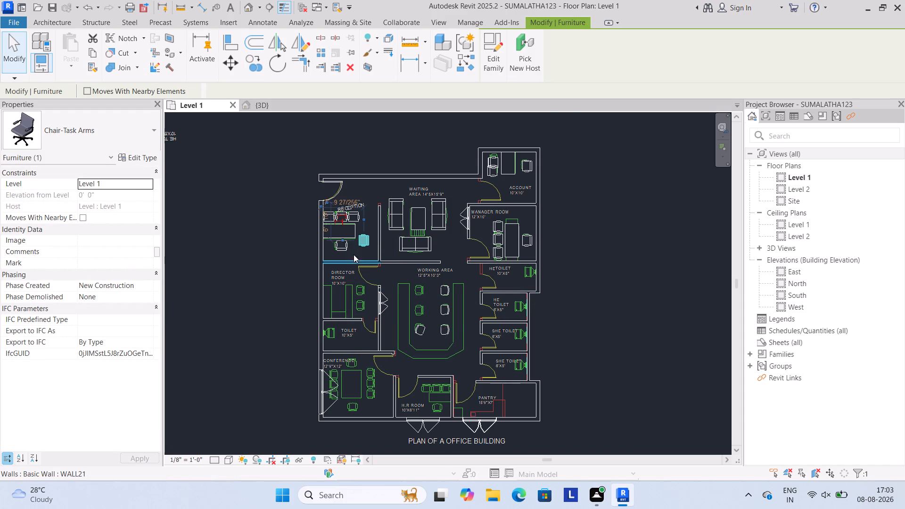
{"action": "scroll", "coordinate": [354, 245], "scroll_direction": "up", "scroll_amount": 3}
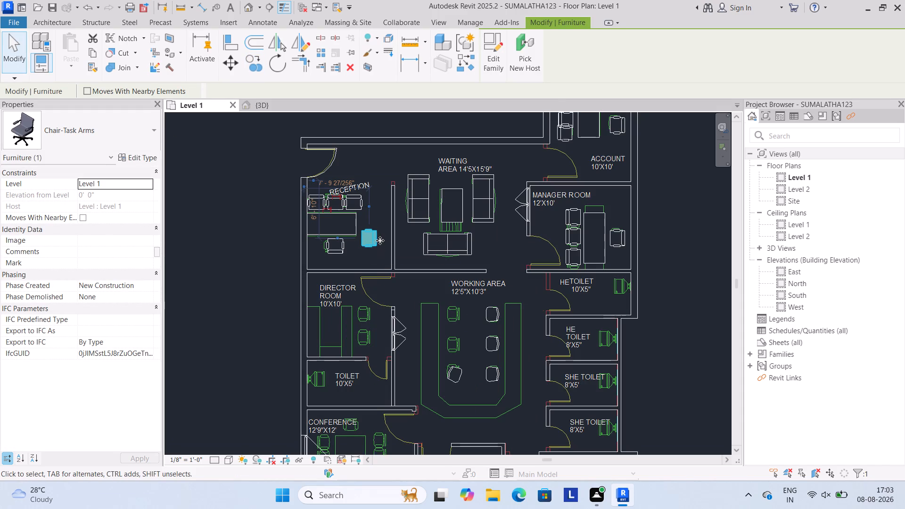
{"action": "scroll", "coordinate": [365, 238], "scroll_direction": "down", "scroll_amount": 1}
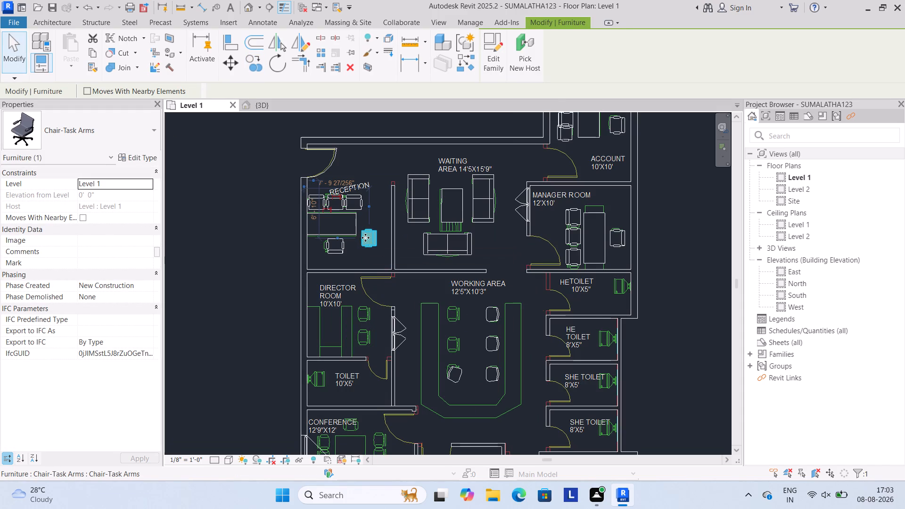
{"action": "scroll", "coordinate": [365, 238], "scroll_direction": "down", "scroll_amount": 1}
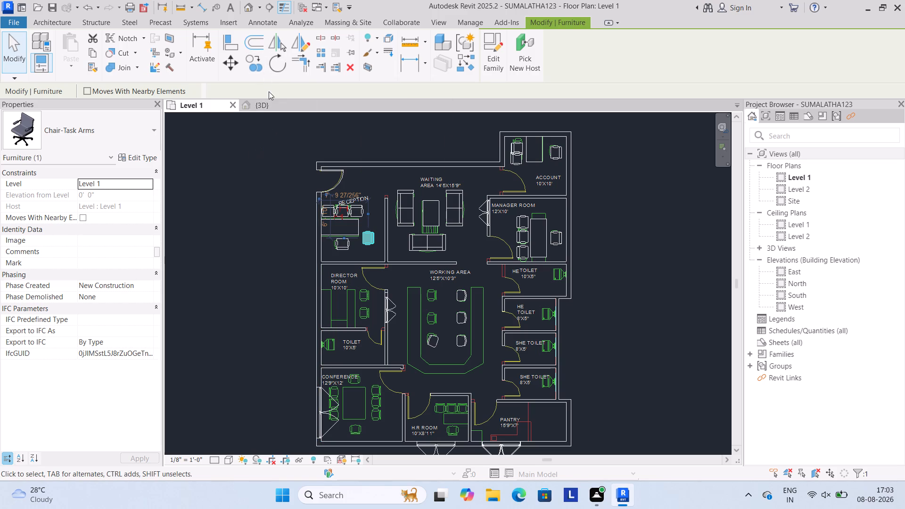
{"action": "key", "text": "Escape"}
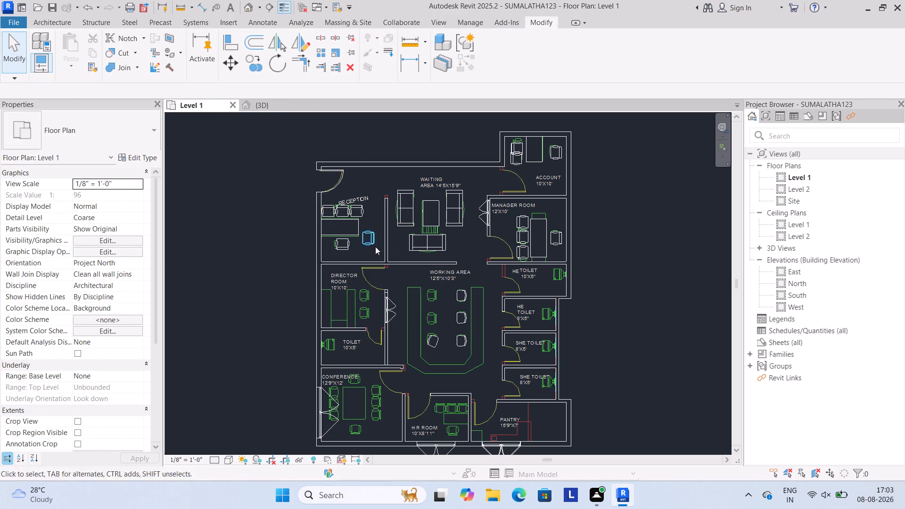
Copy the easternmost Reception Chair-Task Arms south to the two imported visitor chairs in the Director Room.
{"action": "left_click", "coordinate": [370, 240]}
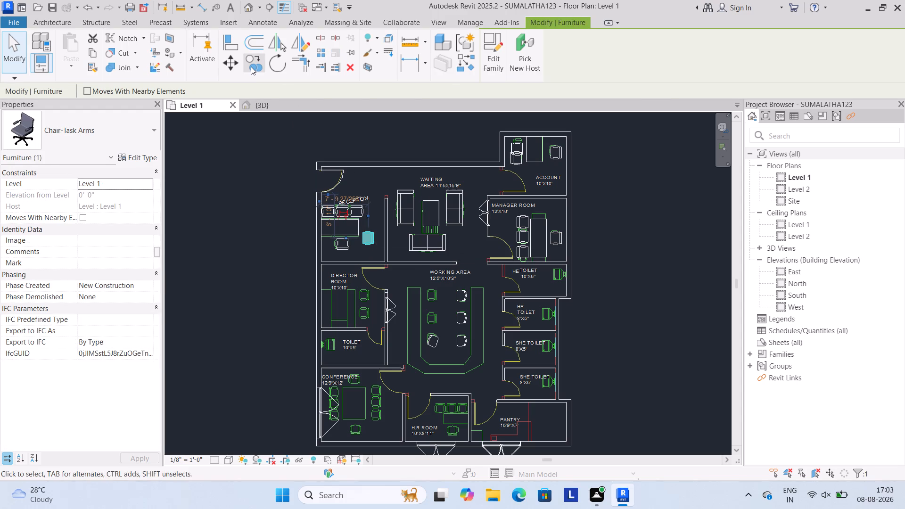
{"action": "left_click", "coordinate": [251, 66]}
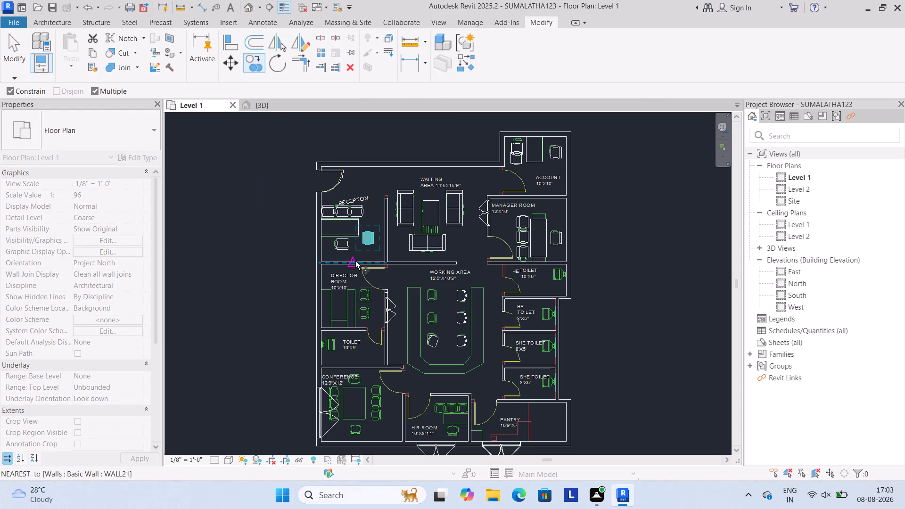
{"action": "scroll", "coordinate": [370, 240], "scroll_direction": "up", "scroll_amount": 3}
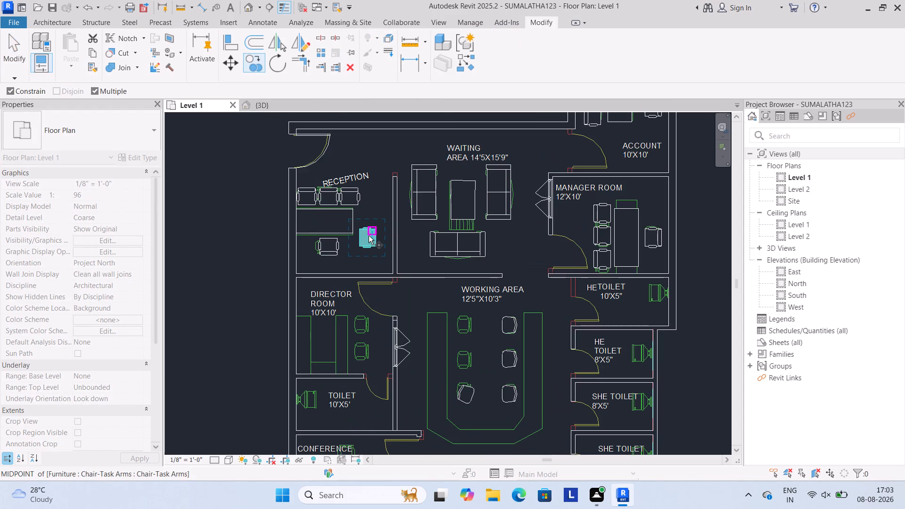
{"action": "left_click_drag", "start_coordinate": [364, 234], "coordinate": [358, 317]}
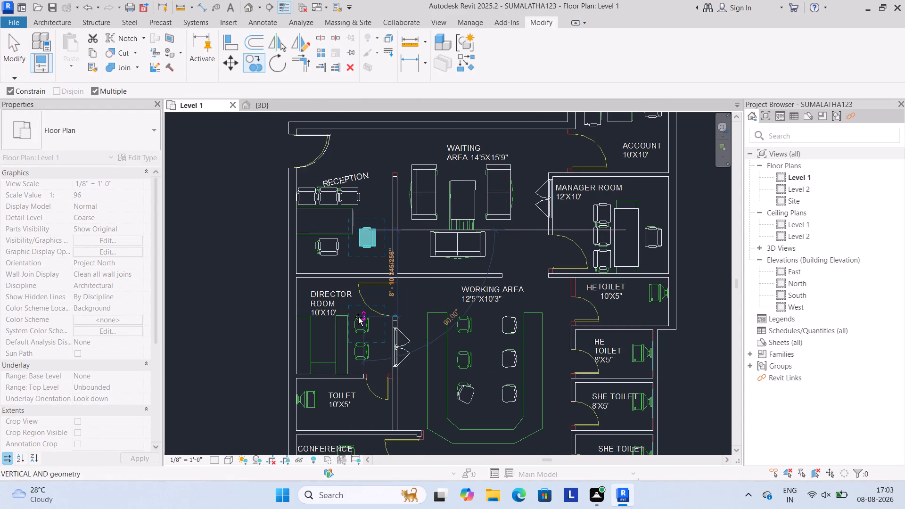
{"action": "left_click", "coordinate": [358, 318]}
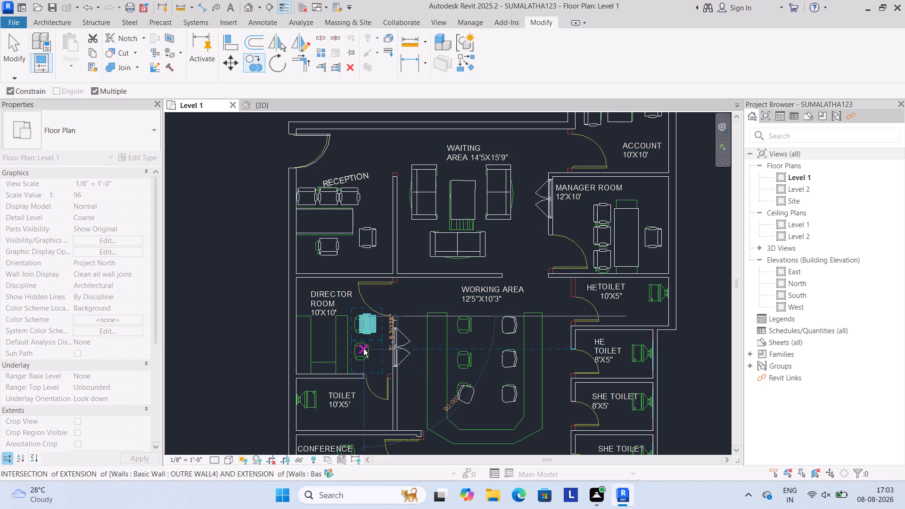
{"action": "left_click", "coordinate": [363, 348]}
{"action": "scroll", "coordinate": [365, 345], "scroll_direction": "down", "scroll_amount": 3}
{"action": "middle_click_drag", "start_coordinate": [366, 348], "coordinate": [365, 348]}
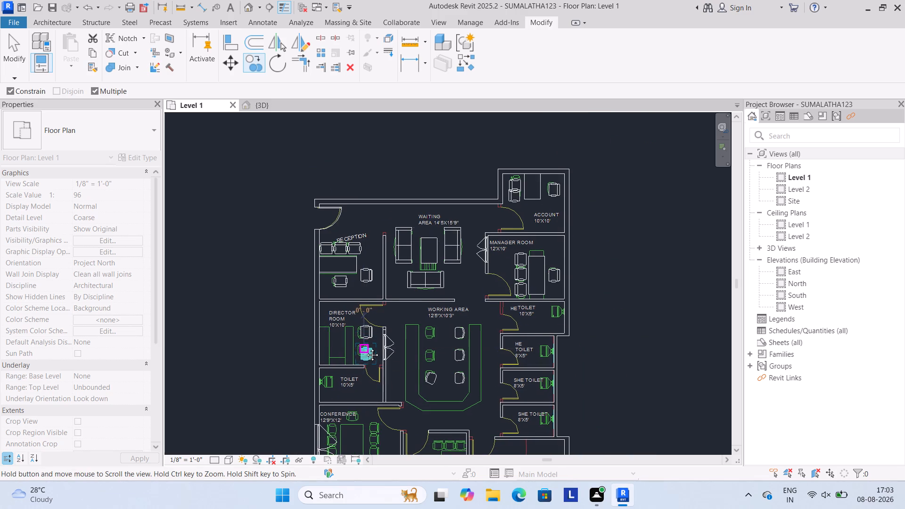
{"action": "middle_click_drag", "start_coordinate": [365, 348], "coordinate": [352, 209]}
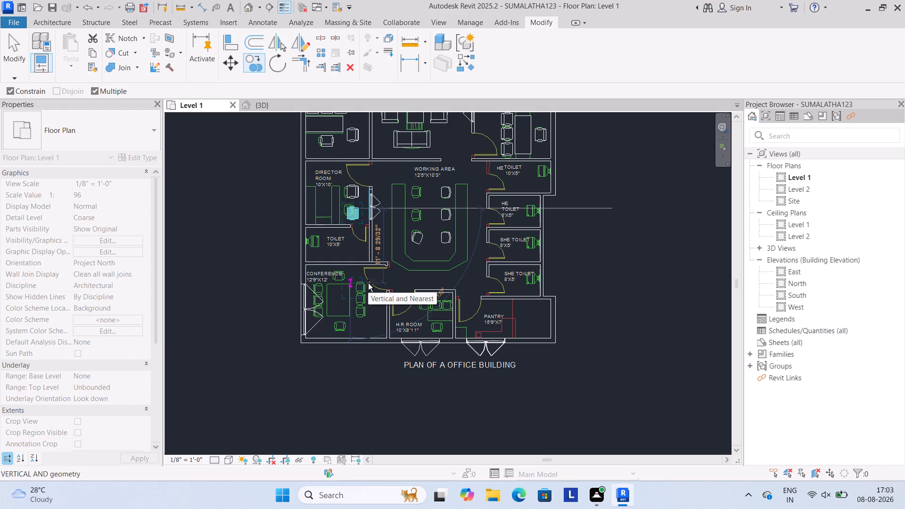
{"action": "scroll", "coordinate": [374, 280], "scroll_direction": "up", "scroll_amount": 1}
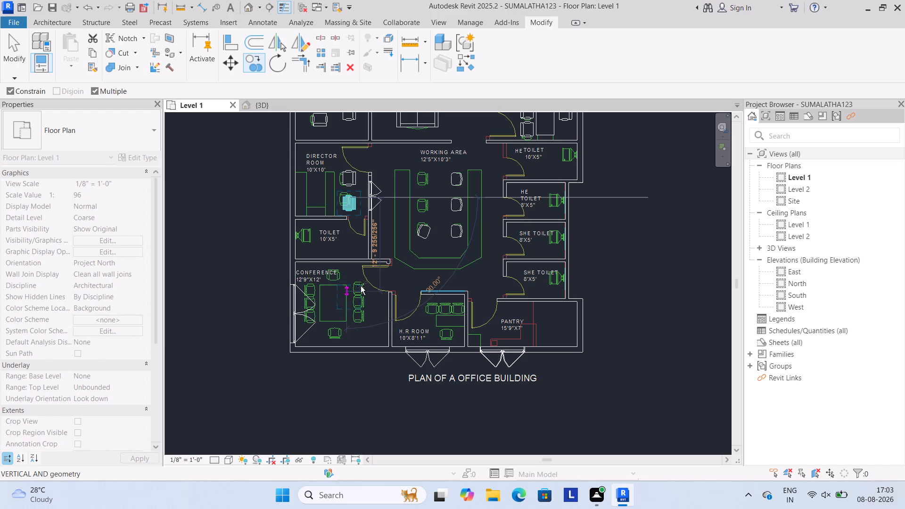
{"action": "key", "text": "Escape"}
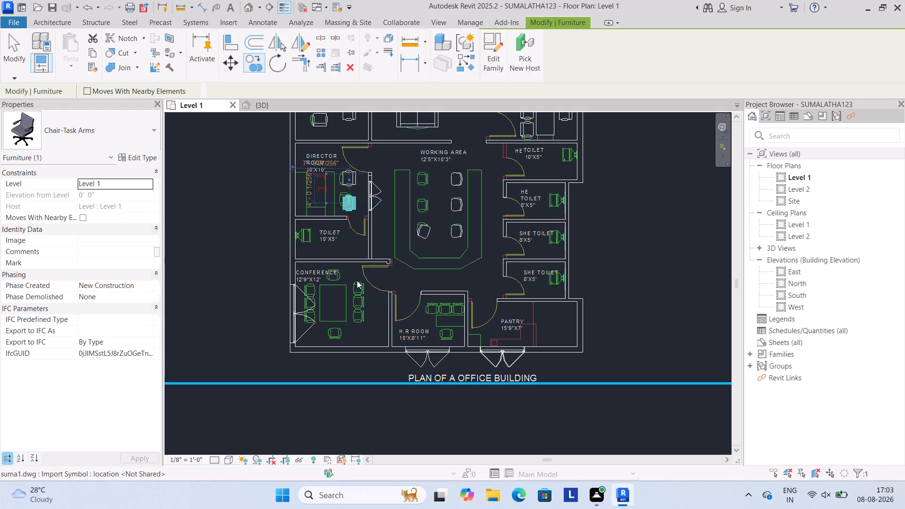
{"action": "key", "text": "Escape"}
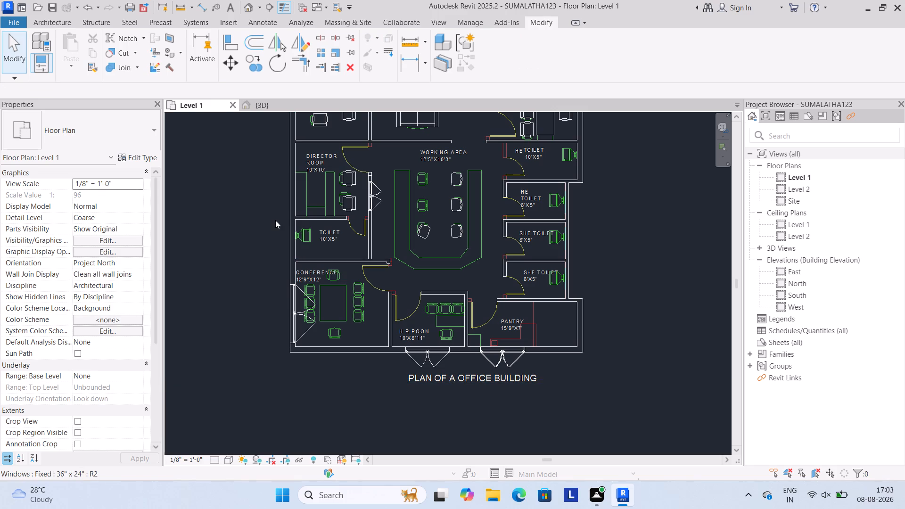
Copy the lower Director Room Chair-Task Arms south into the Conference room three times, in a column along the table's east side.
{"action": "scroll", "coordinate": [275, 220], "scroll_direction": "up", "scroll_amount": 1}
{"action": "scroll", "coordinate": [275, 225], "scroll_direction": "down", "scroll_amount": 2}
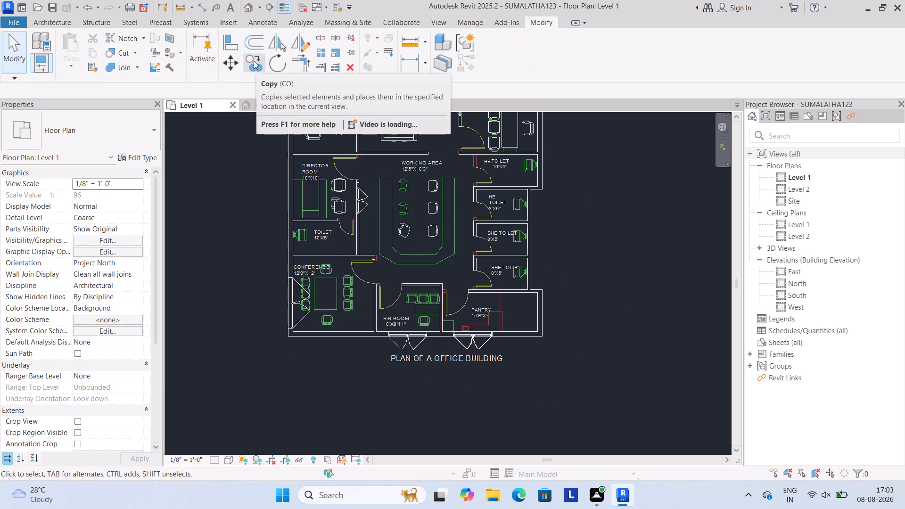
{"action": "left_click", "coordinate": [338, 209]}
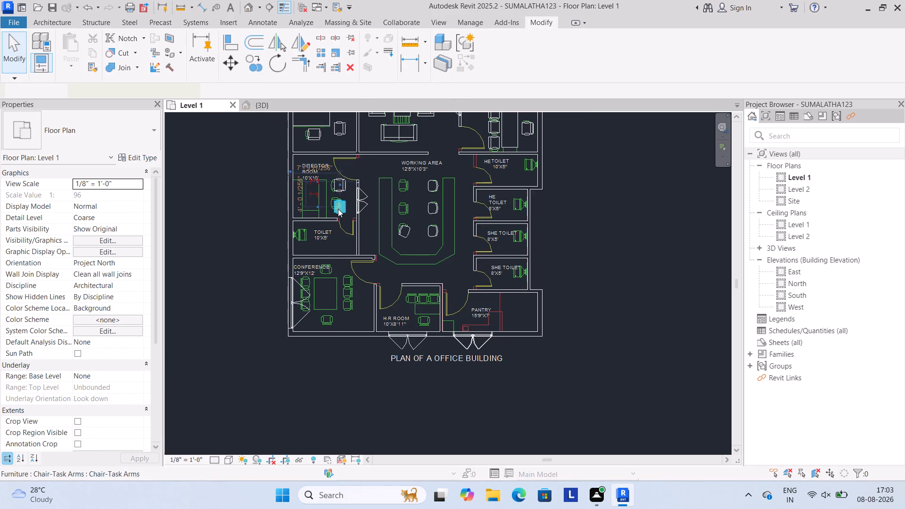
{"action": "left_click", "coordinate": [254, 60]}
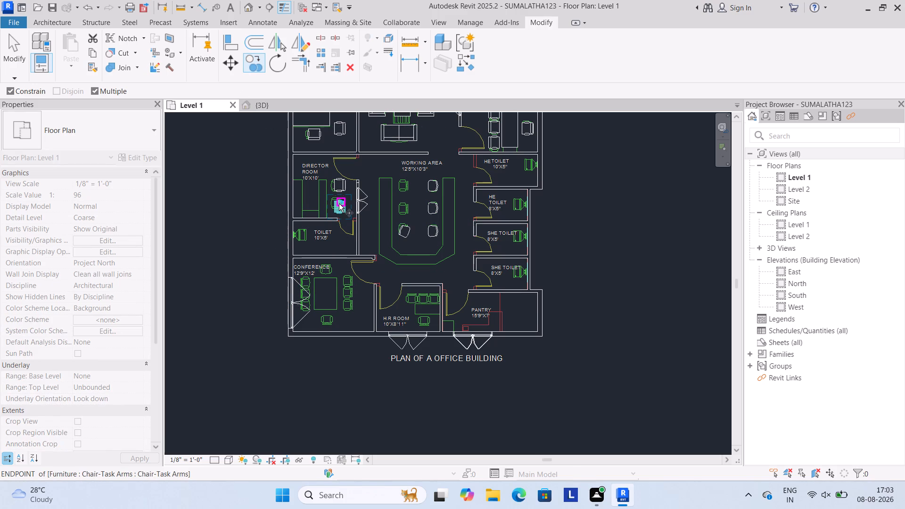
{"action": "left_click_drag", "start_coordinate": [338, 205], "coordinate": [356, 287]}
{"action": "key", "text": "space"}
{"action": "key", "text": "space"}
{"action": "key", "text": "space"}
{"action": "key", "text": "space"}
{"action": "key", "text": "space"}
{"action": "key", "text": "space"}
{"action": "key", "text": "space"}
{"action": "key", "text": "space"}
{"action": "key", "text": "space"}
{"action": "key", "text": "space"}
{"action": "key", "text": "space"}
{"action": "key", "text": "space"}
{"action": "key", "text": "space"}
{"action": "key", "text": "space"}
{"action": "key", "text": "space"}
{"action": "key", "text": "space"}
{"action": "key", "text": "space"}
{"action": "key", "text": "space"}
{"action": "key", "text": "space"}
{"action": "key", "text": "space"}
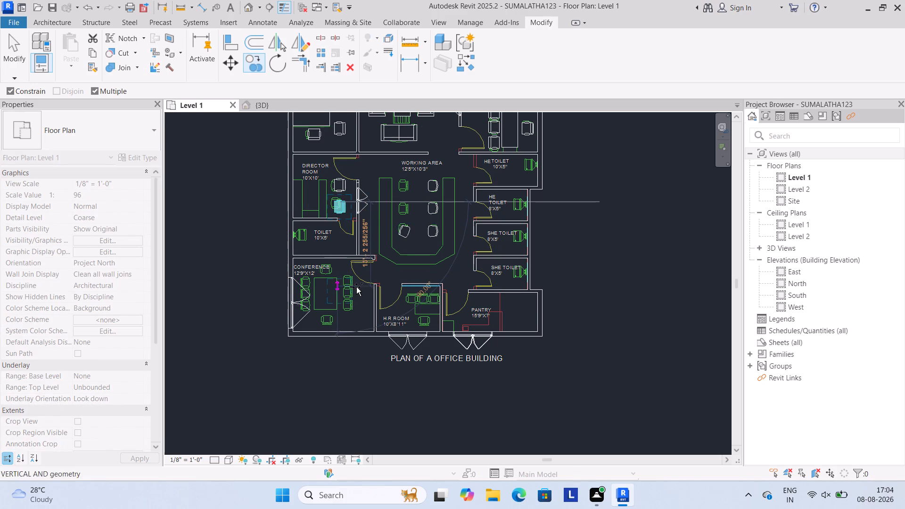
{"action": "left_click_drag", "start_coordinate": [356, 287], "coordinate": [355, 277]}
{"action": "left_click", "coordinate": [355, 277]}
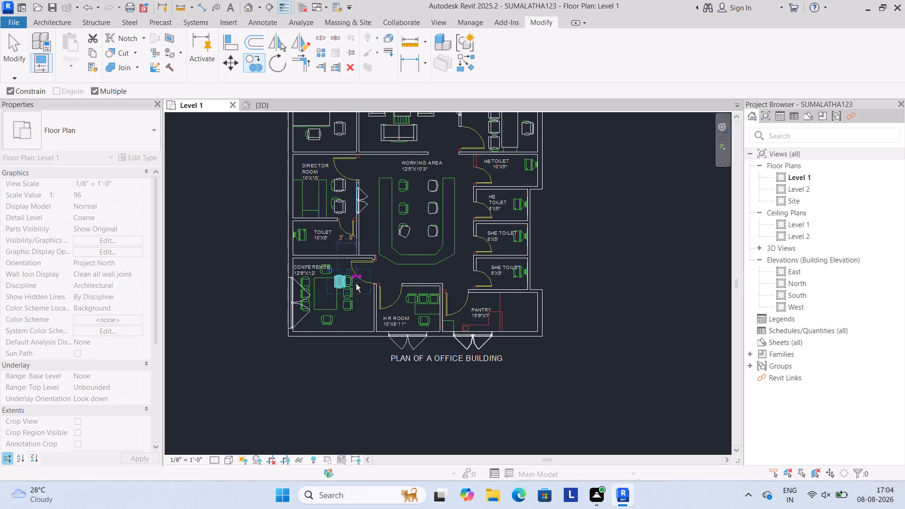
{"action": "left_click", "coordinate": [347, 296]}
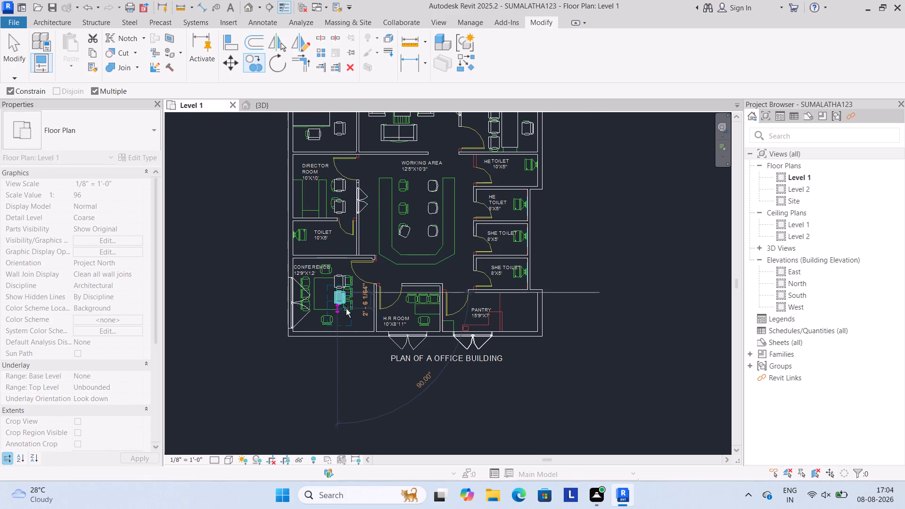
{"action": "left_click", "coordinate": [346, 309]}
{"action": "key", "text": "Escape"}
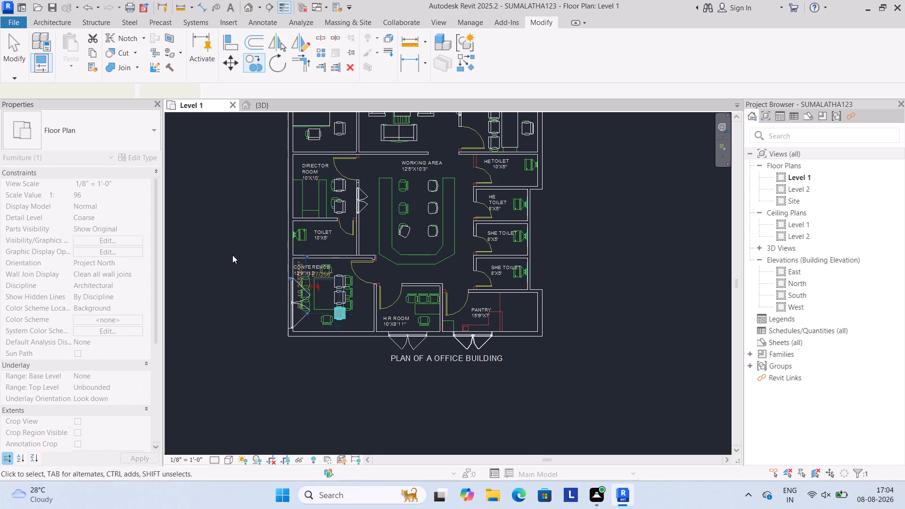
{"action": "key", "text": "Escape"}
Move the northernmost Conference room Chair-Task Arms about 1'-0" east toward its imported chair.
{"action": "scroll", "coordinate": [248, 290], "scroll_direction": "up", "scroll_amount": 2}
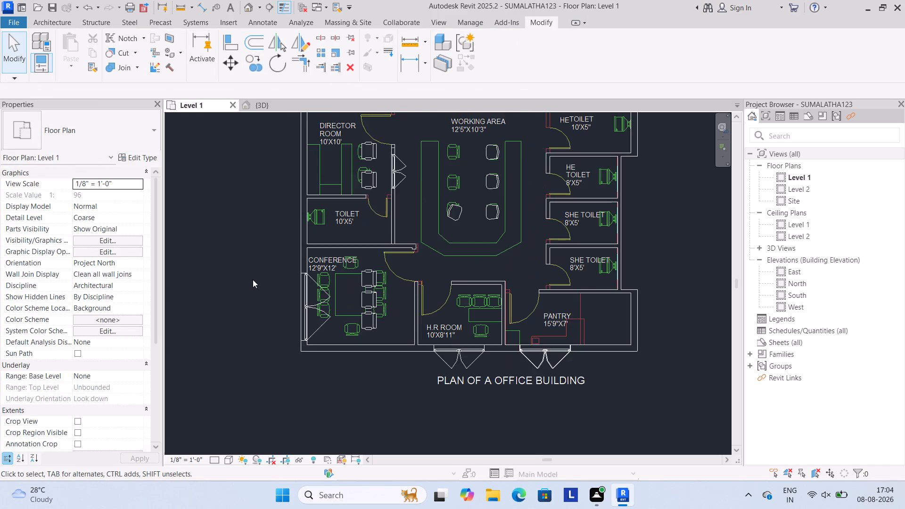
{"action": "scroll", "coordinate": [256, 286], "scroll_direction": "up", "scroll_amount": 2}
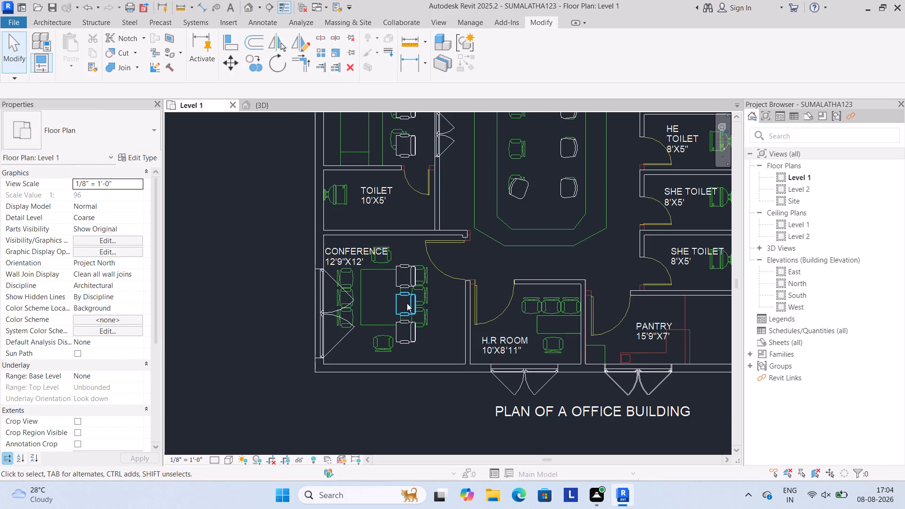
{"action": "left_click", "coordinate": [411, 279]}
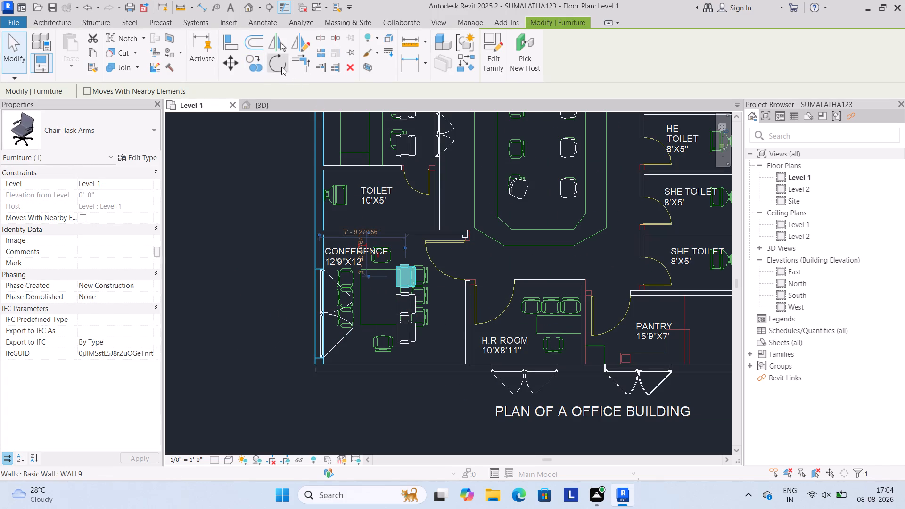
{"action": "left_click", "coordinate": [235, 68]}
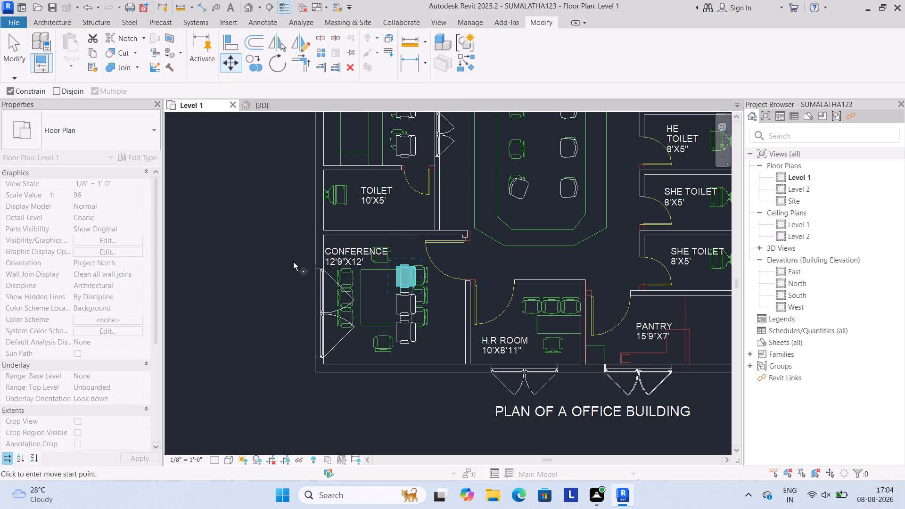
{"action": "left_click", "coordinate": [406, 274]}
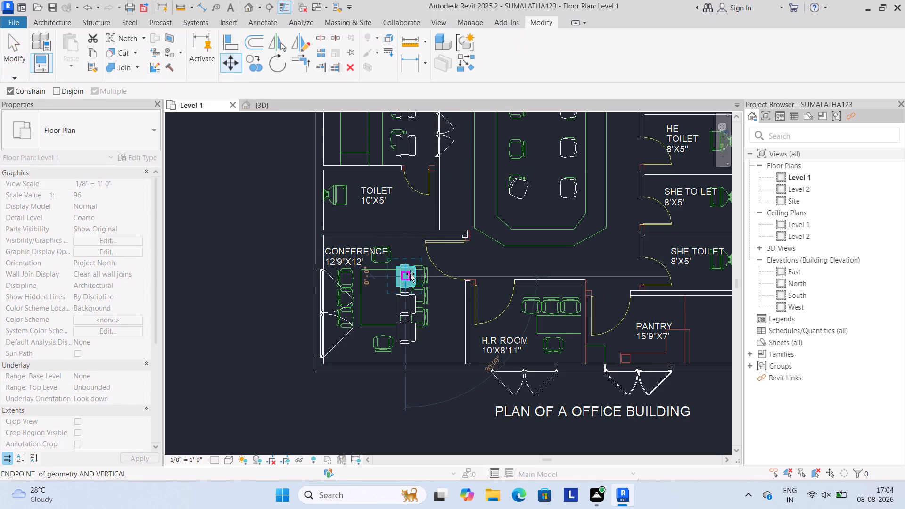
{"action": "left_click", "coordinate": [420, 273]}
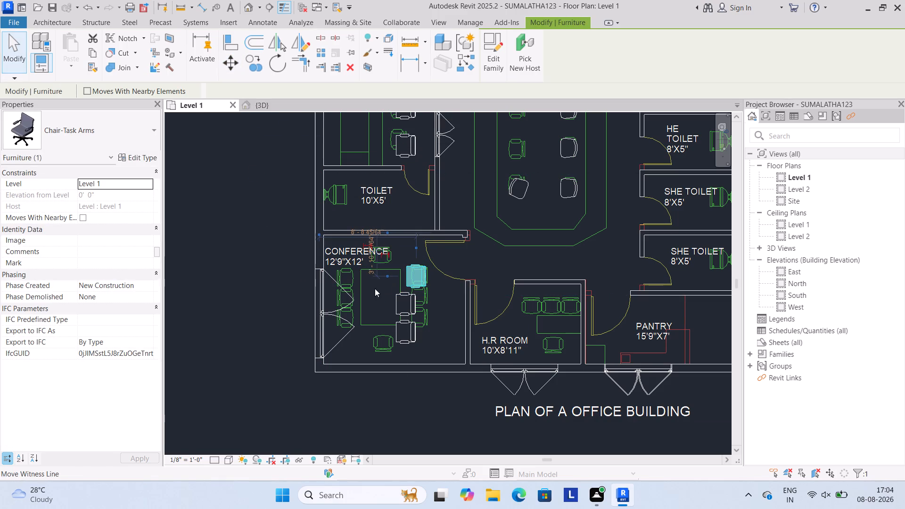
{"action": "key", "text": "Escape"}
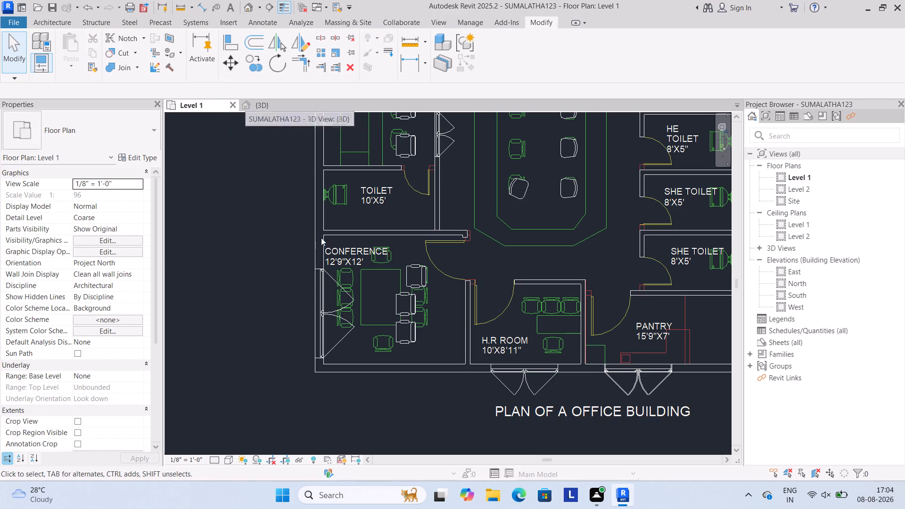
Move the middle Conference room Chair-Task Arms about 1'-7" east onto its imported chair.
{"action": "left_click", "coordinate": [413, 310]}
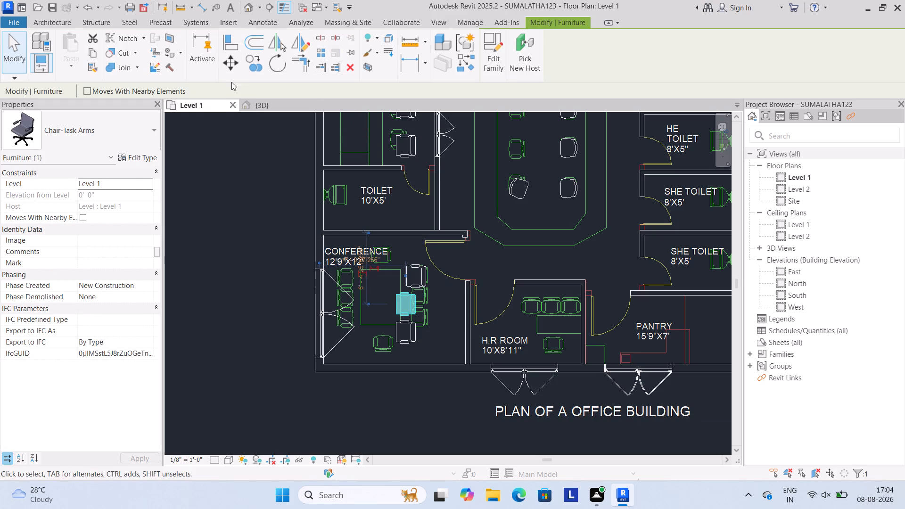
{"action": "left_click", "coordinate": [230, 66]}
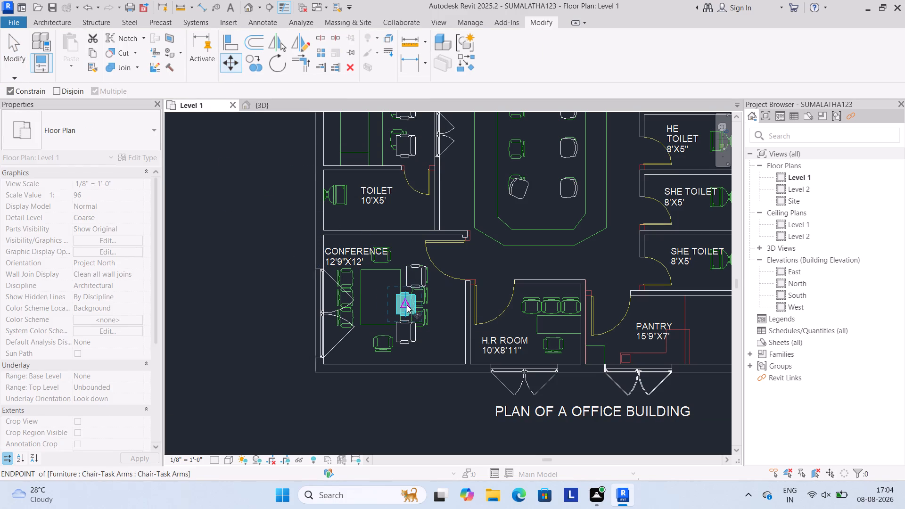
{"action": "left_click_drag", "start_coordinate": [405, 302], "coordinate": [419, 302]}
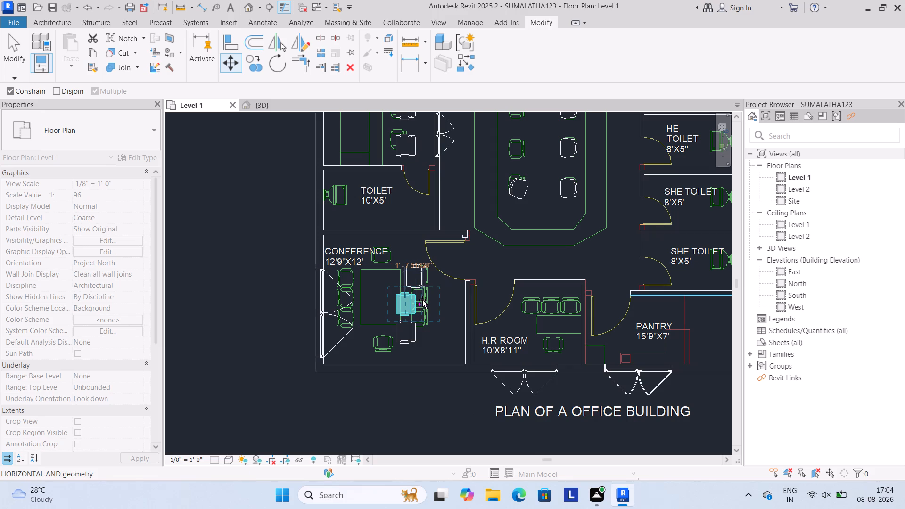
{"action": "left_click", "coordinate": [422, 300]}
{"action": "left_click", "coordinate": [419, 301]}
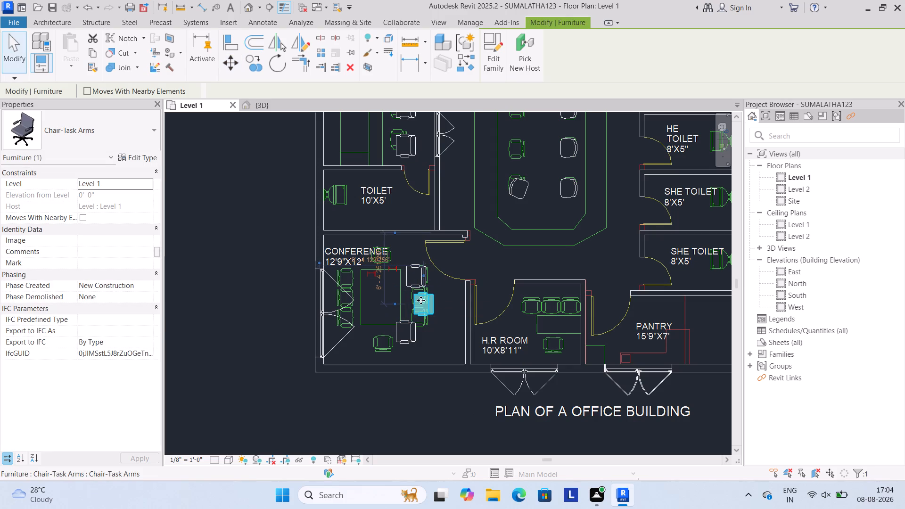
{"action": "key", "text": "Escape"}
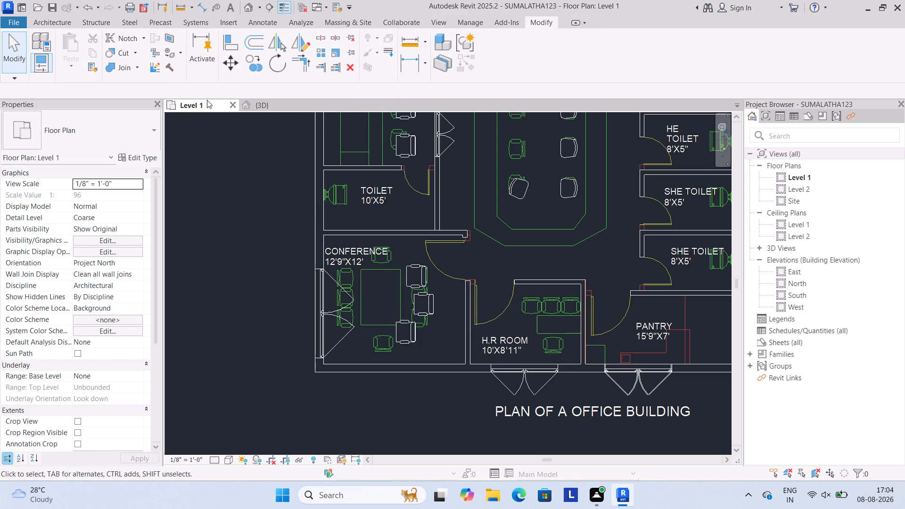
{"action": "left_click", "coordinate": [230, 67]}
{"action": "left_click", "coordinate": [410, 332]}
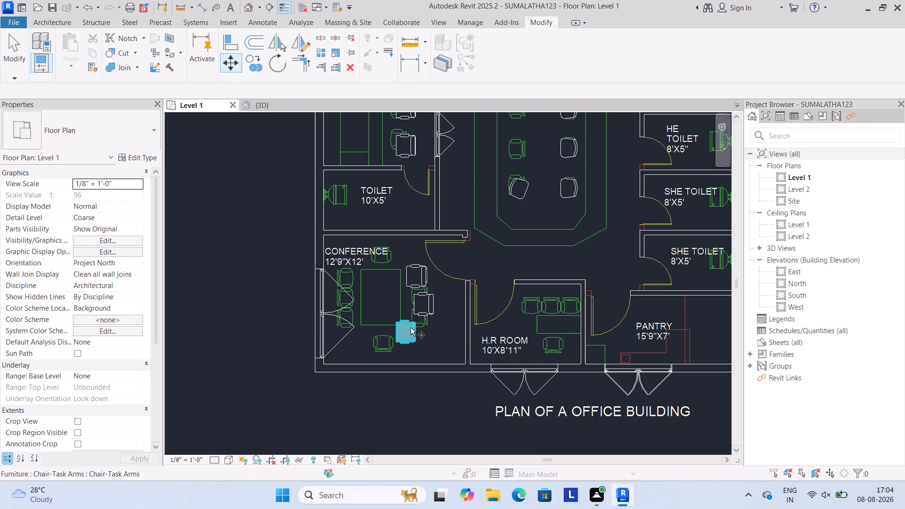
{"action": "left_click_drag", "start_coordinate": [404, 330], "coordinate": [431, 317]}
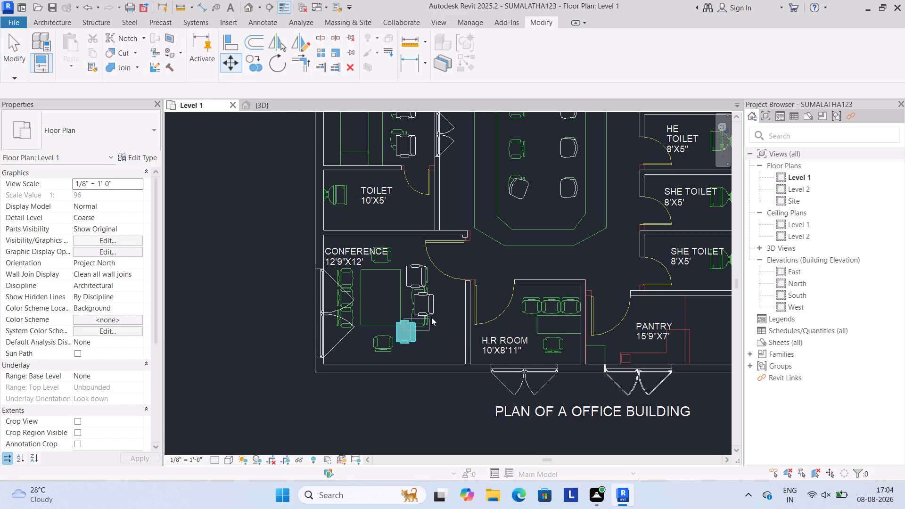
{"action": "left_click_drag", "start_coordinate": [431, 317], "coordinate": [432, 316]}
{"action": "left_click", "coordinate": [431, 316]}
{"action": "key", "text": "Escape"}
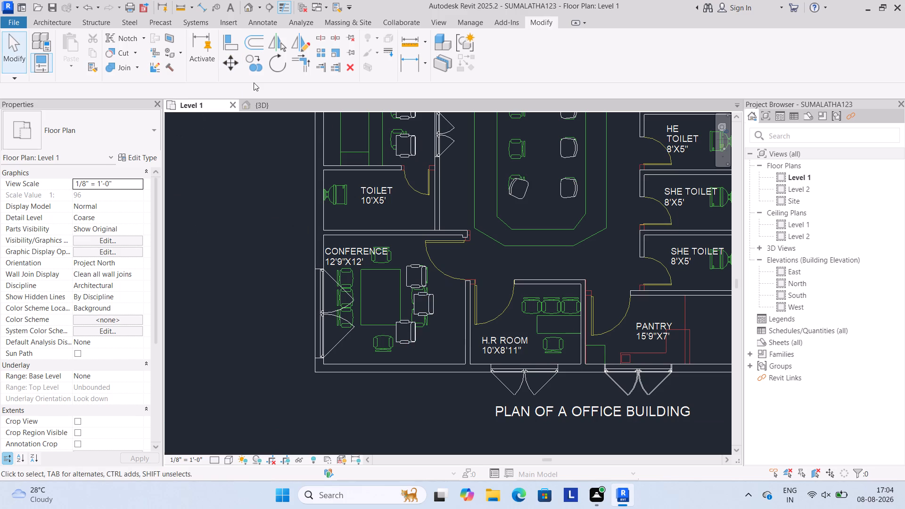
Move the southernmost Conference room Chair-Task Arms about 1'-11" east, below the middle chair.
{"action": "left_click", "coordinate": [406, 342]}
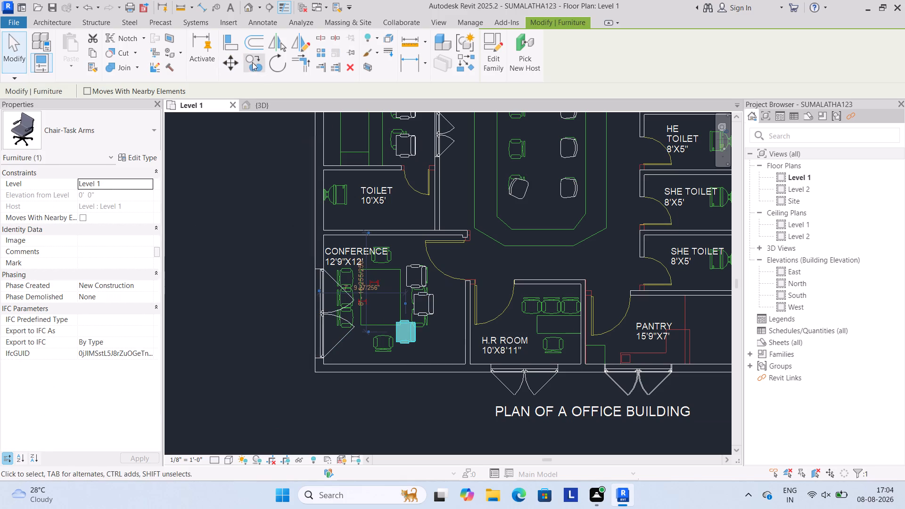
{"action": "left_click", "coordinate": [228, 61]}
{"action": "left_click_drag", "start_coordinate": [403, 336], "coordinate": [429, 331]}
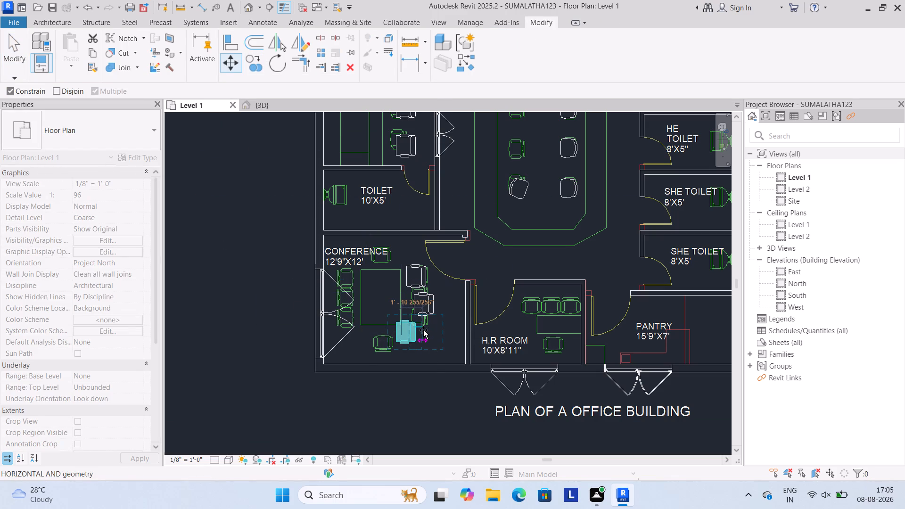
{"action": "left_click", "coordinate": [423, 330]}
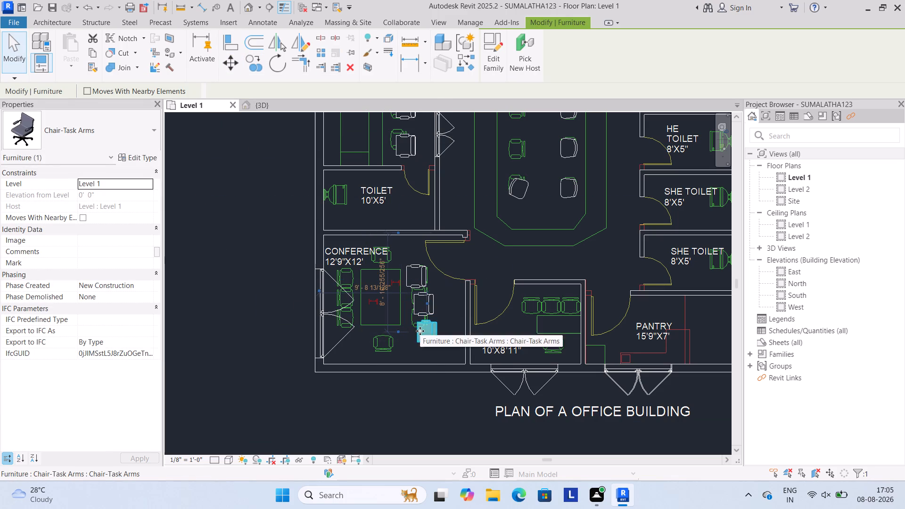
{"action": "key", "text": "Escape"}
Copy the southernmost Chair-Task Arms west of the Manager Room table west into the Reception, overlapping the imported desk chair.
{"action": "scroll", "coordinate": [412, 341], "scroll_direction": "down", "scroll_amount": 2}
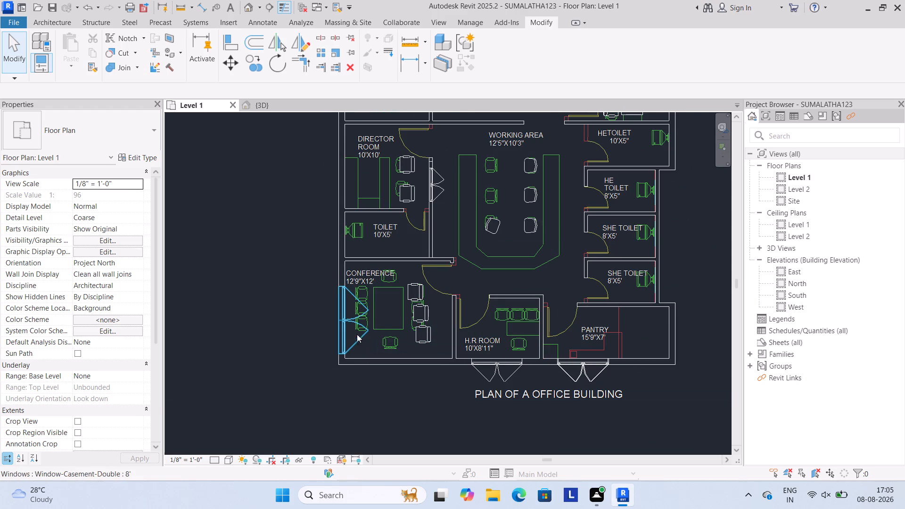
{"action": "scroll", "coordinate": [355, 308], "scroll_direction": "down", "scroll_amount": 1}
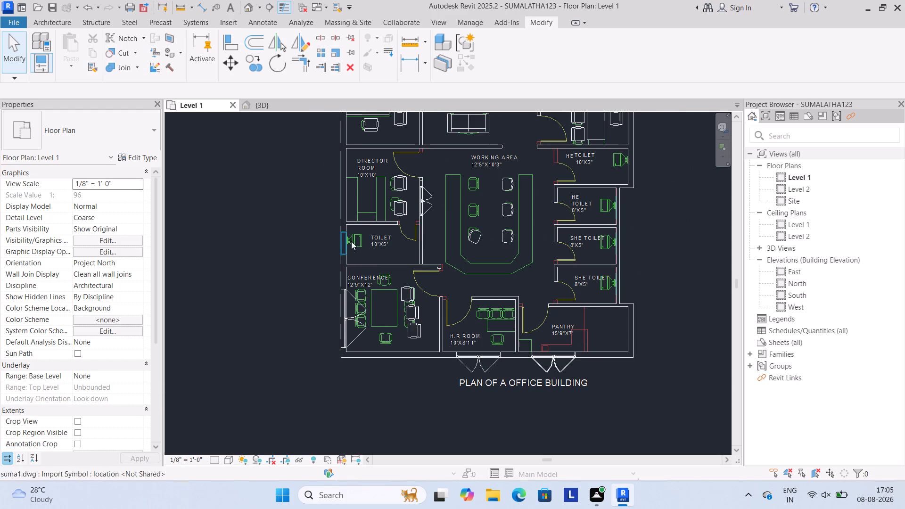
{"action": "scroll", "coordinate": [306, 230], "scroll_direction": "down", "scroll_amount": 1}
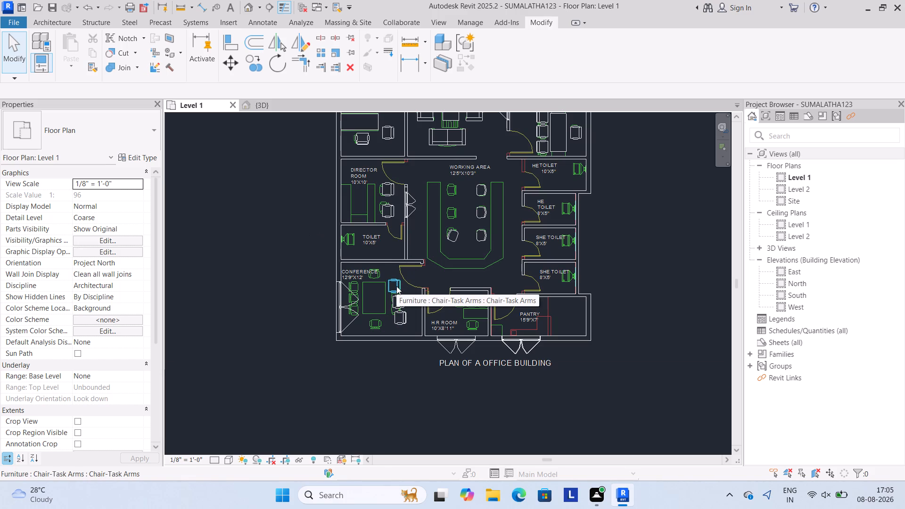
{"action": "scroll", "coordinate": [372, 237], "scroll_direction": "down", "scroll_amount": 2}
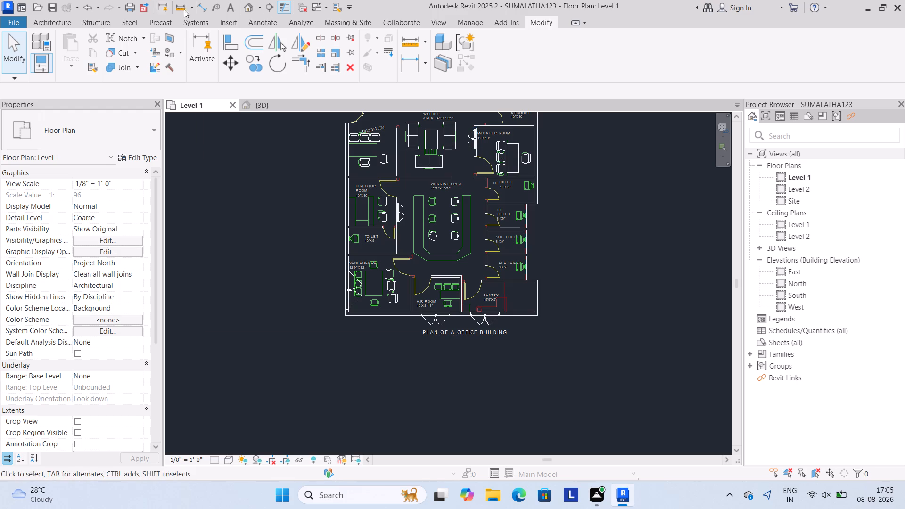
{"action": "scroll", "coordinate": [512, 169], "scroll_direction": "up", "scroll_amount": 3}
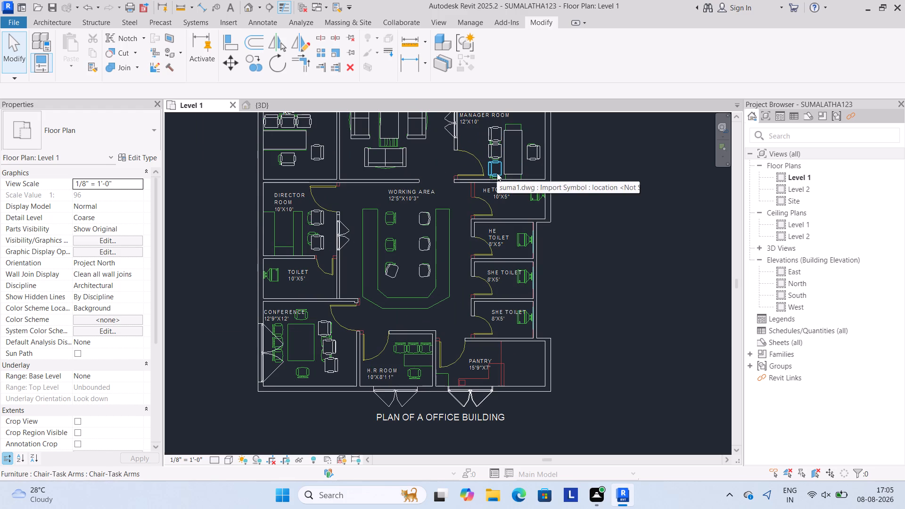
{"action": "left_click", "coordinate": [497, 173]}
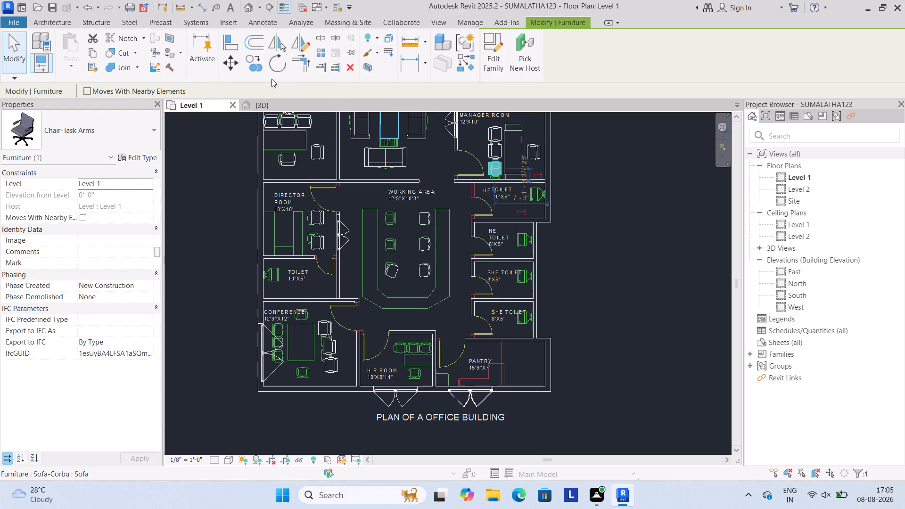
{"action": "left_click", "coordinate": [258, 63]}
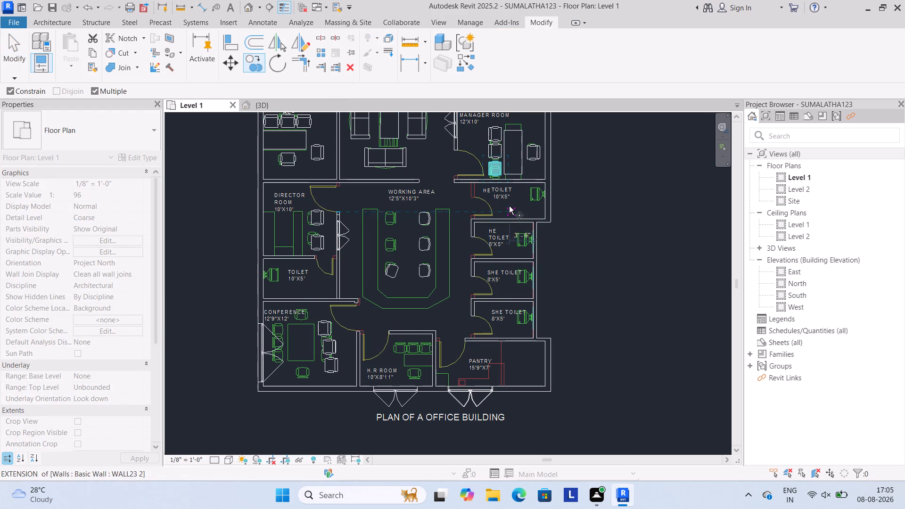
{"action": "left_click_drag", "start_coordinate": [494, 165], "coordinate": [391, 231]}
{"action": "key", "text": "space"}
{"action": "key", "text": "space"}
{"action": "key", "text": "space"}
{"action": "key", "text": "space"}
{"action": "key", "text": "space"}
{"action": "key", "text": "space"}
{"action": "key", "text": "space"}
{"action": "key", "text": "space"}
{"action": "key", "text": "space"}
{"action": "key", "text": "space"}
{"action": "key", "text": "space"}
{"action": "key", "text": "space"}
{"action": "key", "text": "space"}
{"action": "key", "text": "space"}
{"action": "key", "text": "space"}
{"action": "key", "text": "space"}
{"action": "key", "text": "space"}
{"action": "key", "text": "space"}
{"action": "key", "text": "space"}
{"action": "key", "text": "space"}
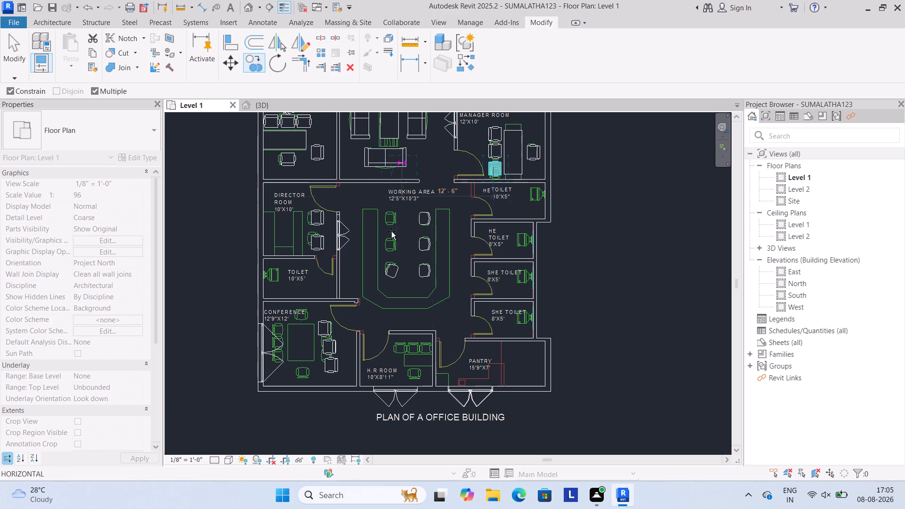
{"action": "left_click_drag", "start_coordinate": [391, 231], "coordinate": [297, 282]}
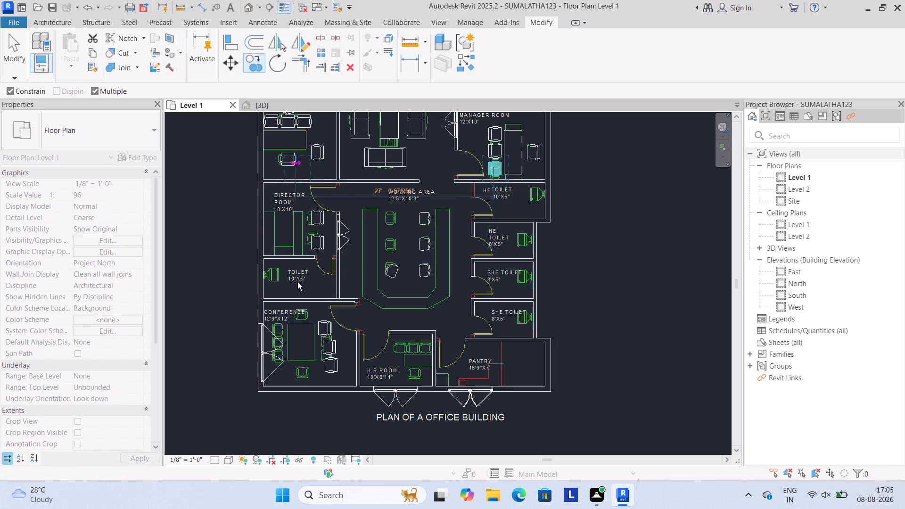
{"action": "left_click_drag", "start_coordinate": [297, 282], "coordinate": [282, 280]}
{"action": "left_click", "coordinate": [282, 280]}
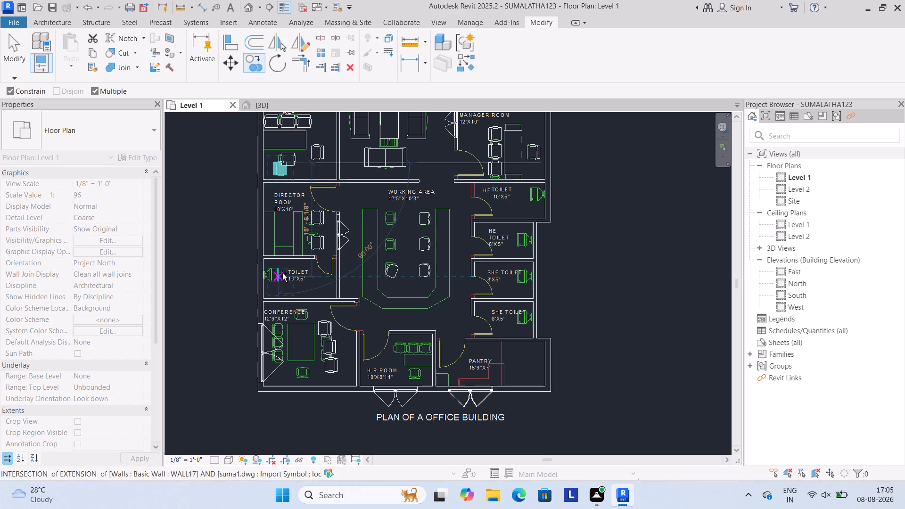
{"action": "key", "text": "Escape"}
{"action": "key", "text": "Escape"}
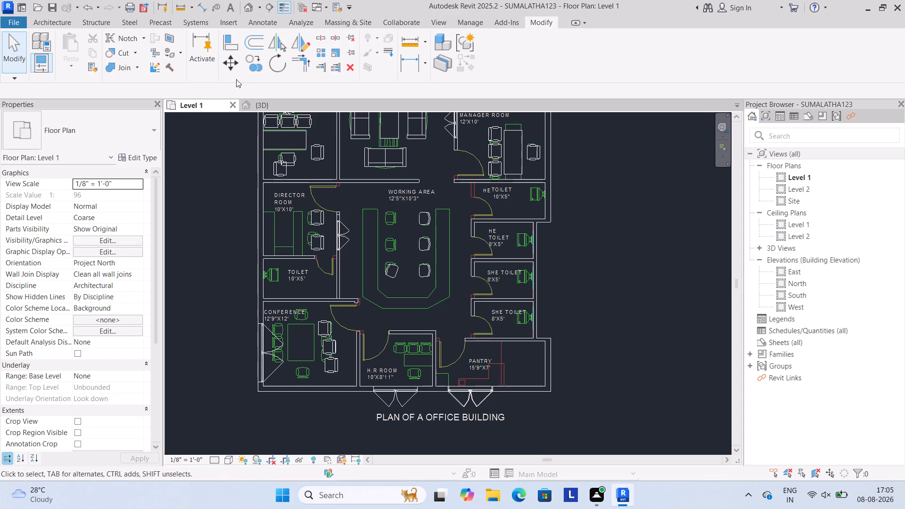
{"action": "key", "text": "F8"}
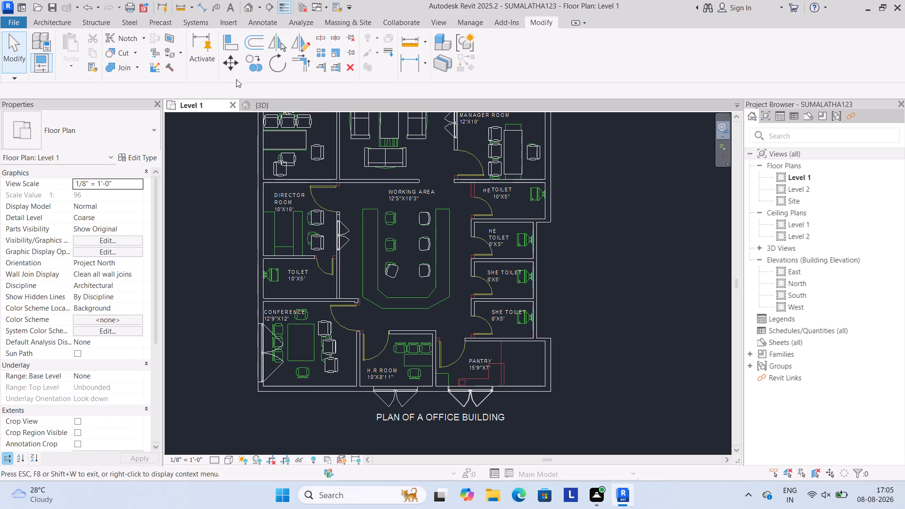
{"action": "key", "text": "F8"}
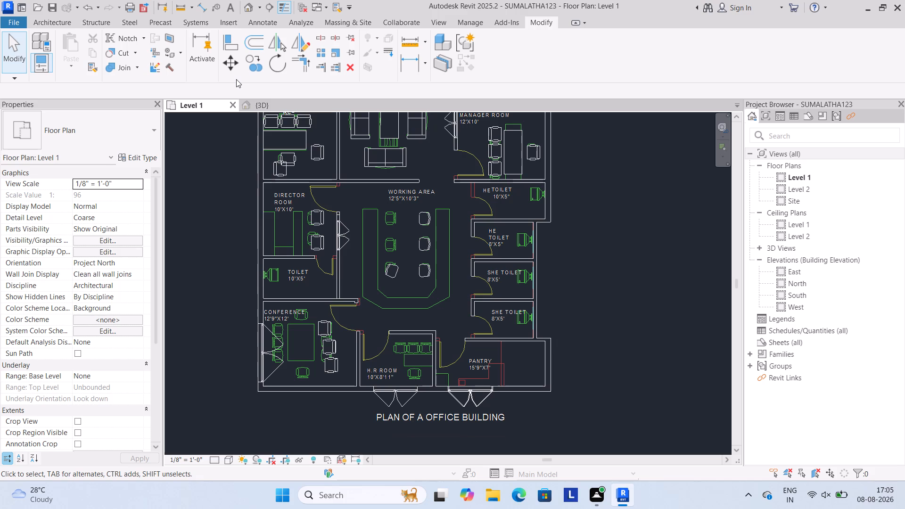
Copy the new Reception Chair-Task Arms south into the Conference room three times, in a column along the table's west side.
{"action": "scroll", "coordinate": [235, 90], "scroll_direction": "down", "scroll_amount": 2}
{"action": "scroll", "coordinate": [230, 138], "scroll_direction": "down", "scroll_amount": 1}
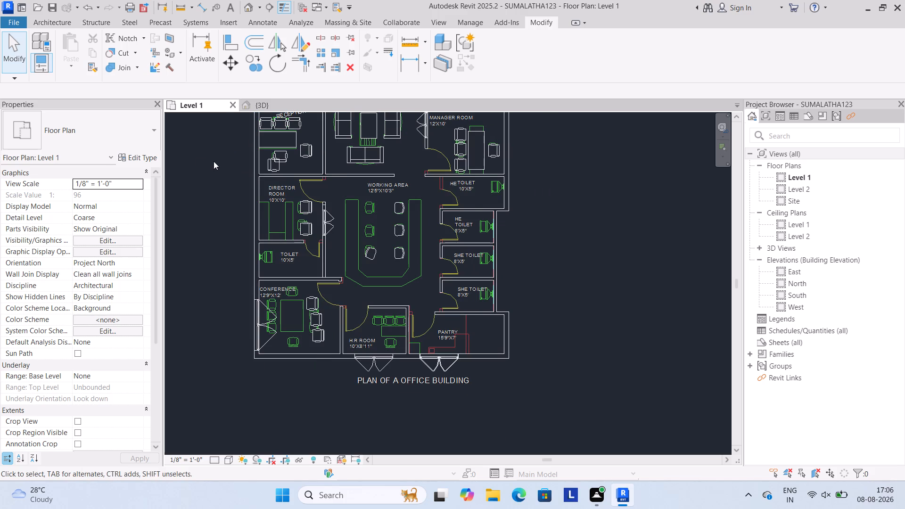
{"action": "scroll", "coordinate": [214, 161], "scroll_direction": "up", "scroll_amount": 1}
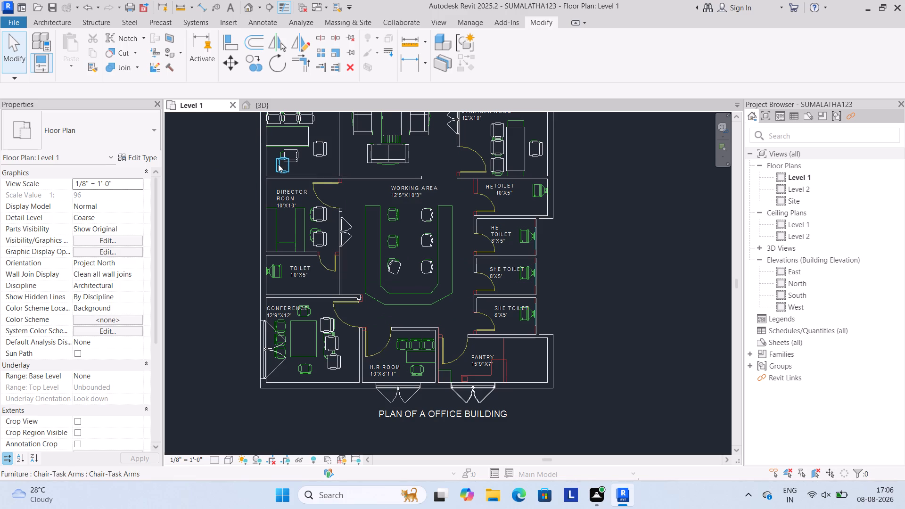
{"action": "left_click", "coordinate": [277, 164]}
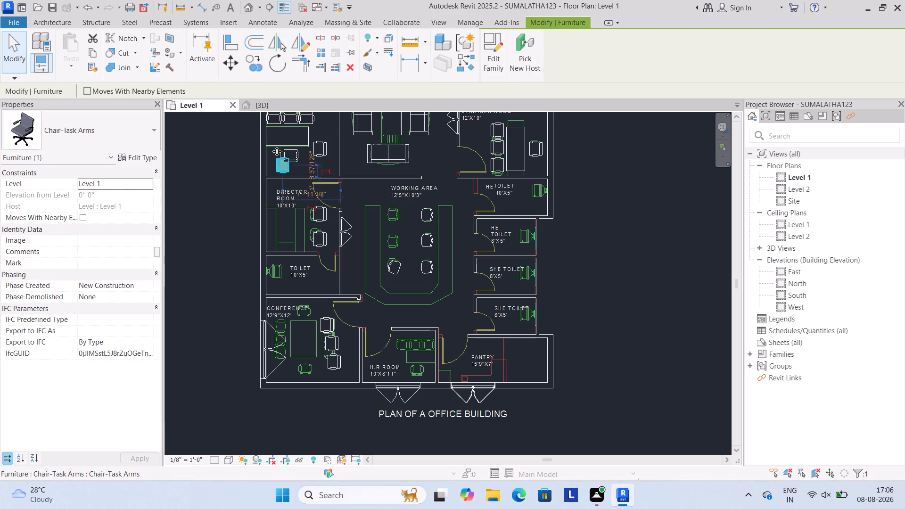
{"action": "left_click", "coordinate": [256, 63]}
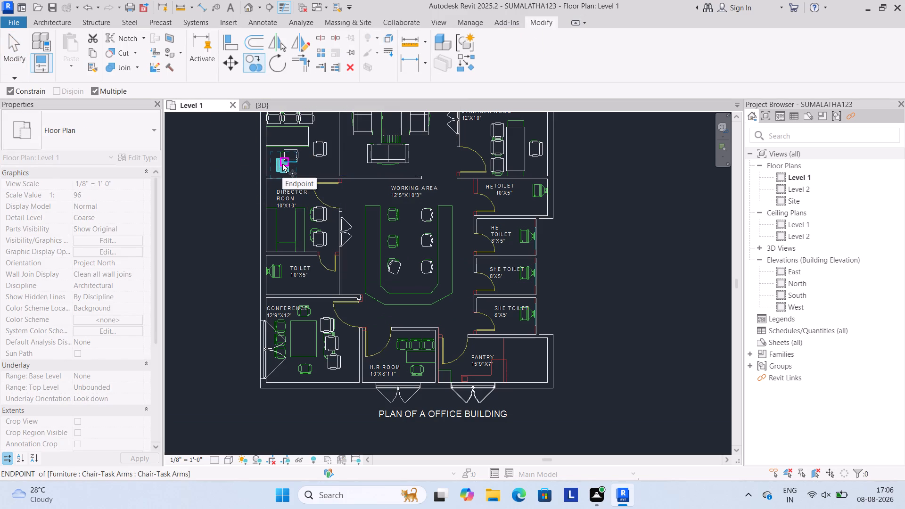
{"action": "key", "text": "space"}
{"action": "key", "text": "space"}
{"action": "key", "text": "space"}
{"action": "key", "text": "space"}
{"action": "key", "text": "space"}
{"action": "key", "text": "space"}
{"action": "key", "text": "space"}
{"action": "key", "text": "space"}
{"action": "key", "text": "space"}
{"action": "key", "text": "space"}
{"action": "key", "text": "space"}
{"action": "key", "text": "space"}
{"action": "key", "text": "space"}
{"action": "key", "text": "space"}
{"action": "key", "text": "space"}
{"action": "key", "text": "space"}
{"action": "key", "text": "space"}
{"action": "key", "text": "space"}
{"action": "key", "text": "space"}
{"action": "key", "text": "space"}
{"action": "left_click_drag", "start_coordinate": [282, 164], "coordinate": [273, 273]}
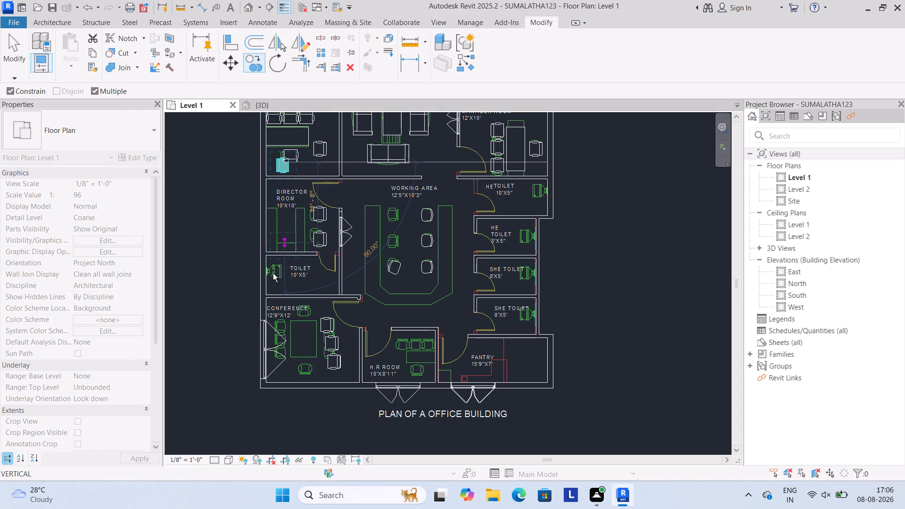
{"action": "left_click_drag", "start_coordinate": [273, 273], "coordinate": [277, 323]}
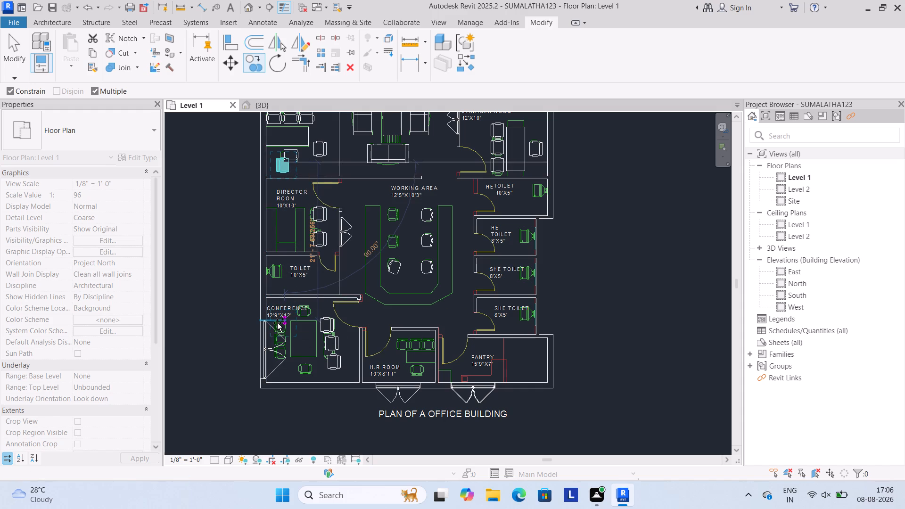
{"action": "left_click", "coordinate": [277, 324]}
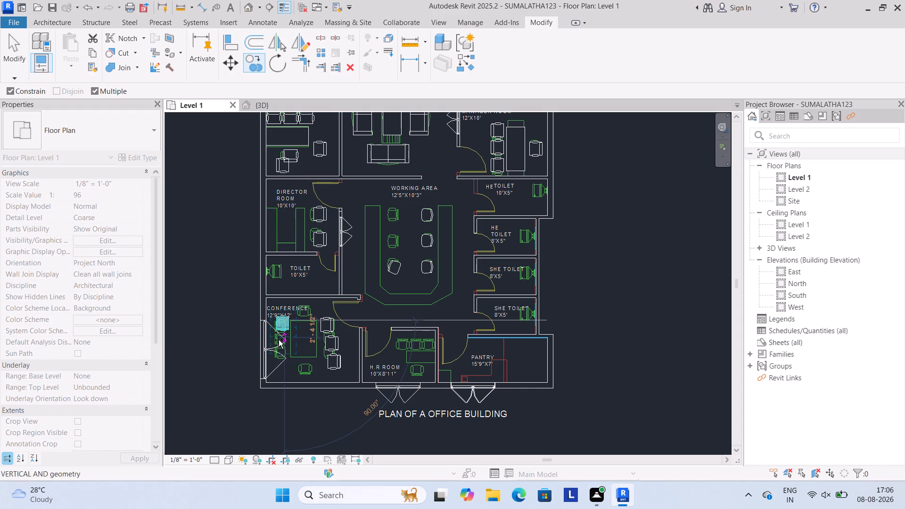
{"action": "left_click", "coordinate": [279, 340]}
{"action": "left_click", "coordinate": [279, 351]}
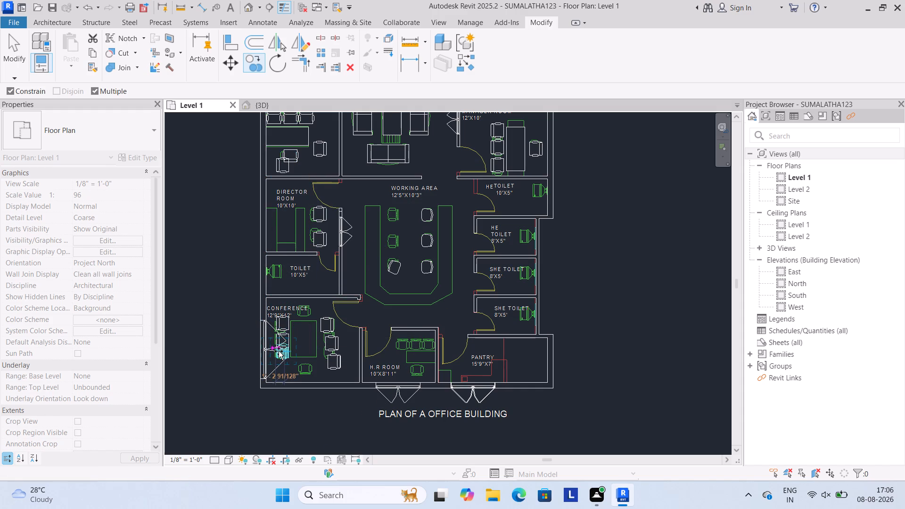
{"action": "key", "text": "Escape"}
{"action": "key", "text": "Escape"}
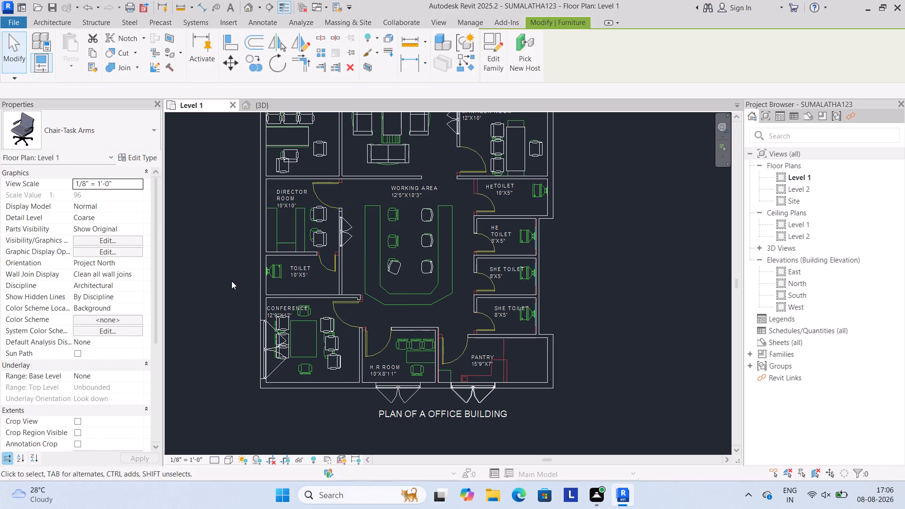
Delete the two surplus Chair-Task Arms in the Reception: the one overlapping the imported desk chair and the one east of it.
{"action": "left_click", "coordinate": [287, 166]}
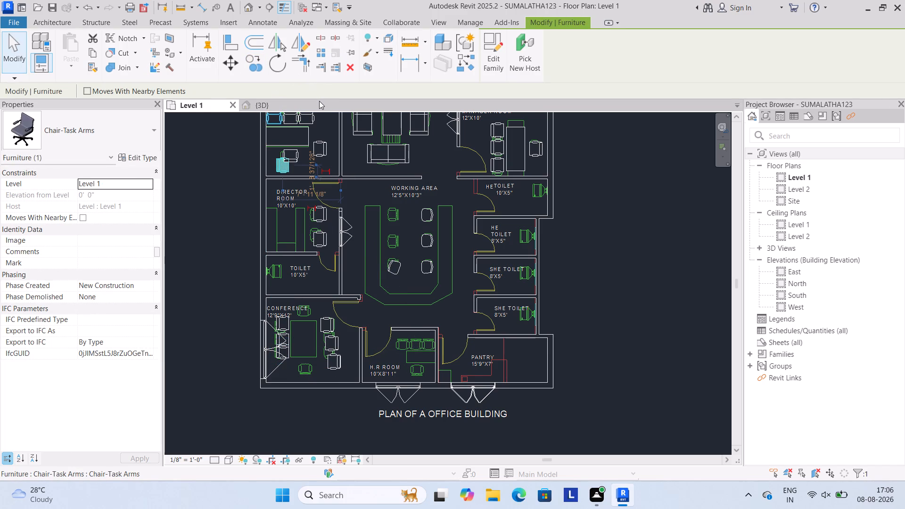
{"action": "key", "text": "Delete"}
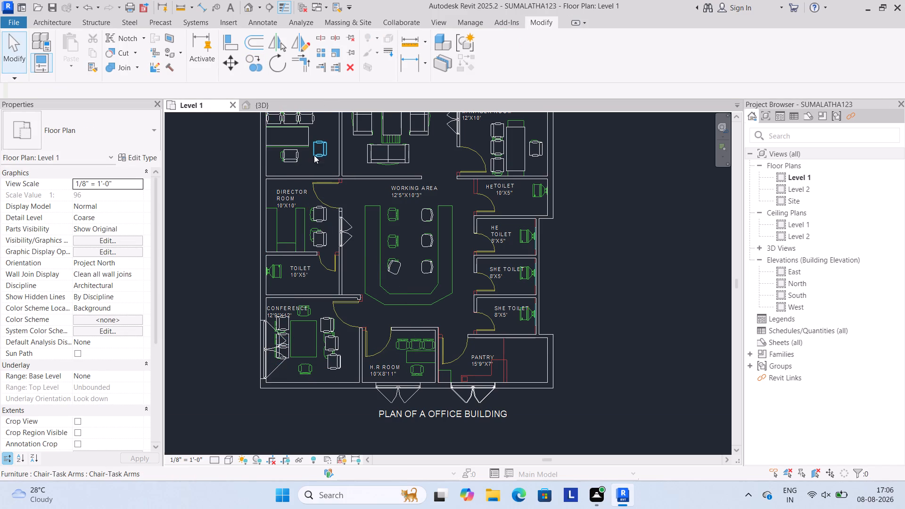
{"action": "left_click", "coordinate": [316, 155]}
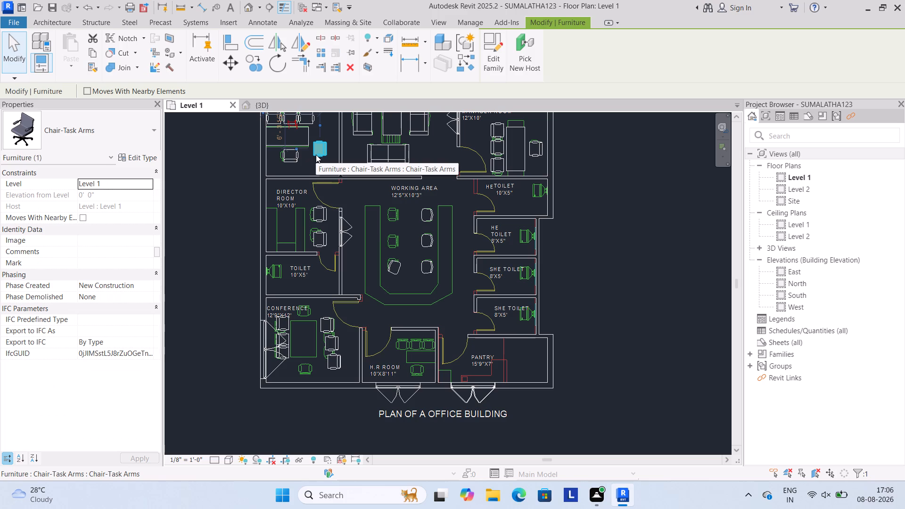
{"action": "key", "text": "Delete"}
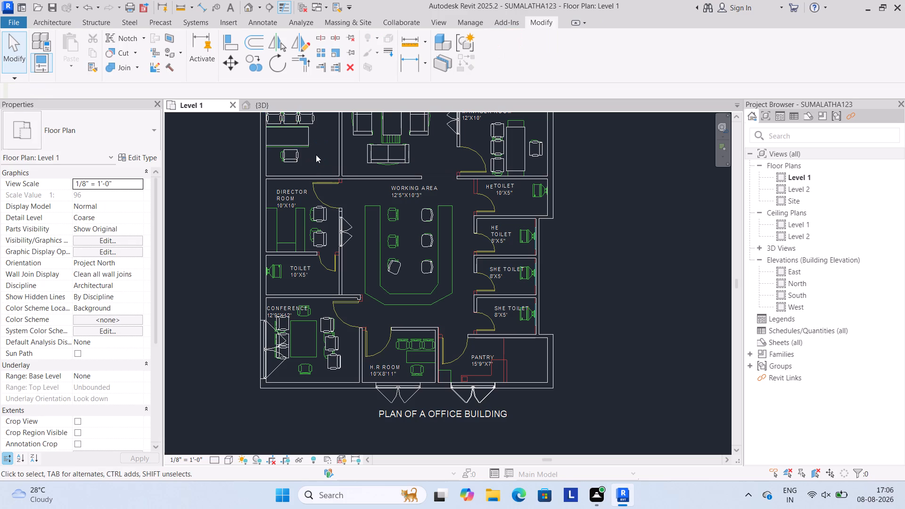
Delete the rotated chair over the southernmost imported chair on the Working Area's west side.
{"action": "scroll", "coordinate": [316, 155], "scroll_direction": "down", "scroll_amount": 3}
{"action": "middle_click_drag", "start_coordinate": [318, 146], "coordinate": [357, 185]}
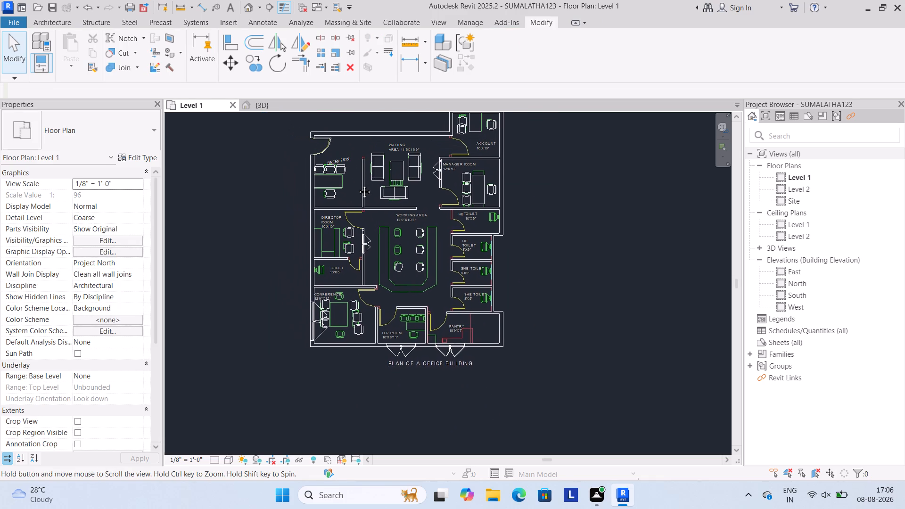
{"action": "middle_click_drag", "start_coordinate": [357, 185], "coordinate": [370, 187]}
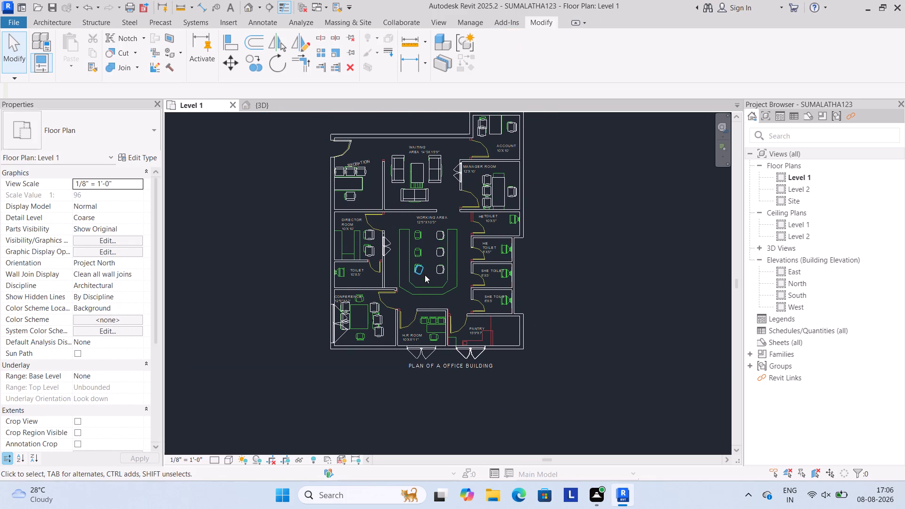
{"action": "left_click", "coordinate": [422, 271]}
{"action": "key", "text": "Delete"}
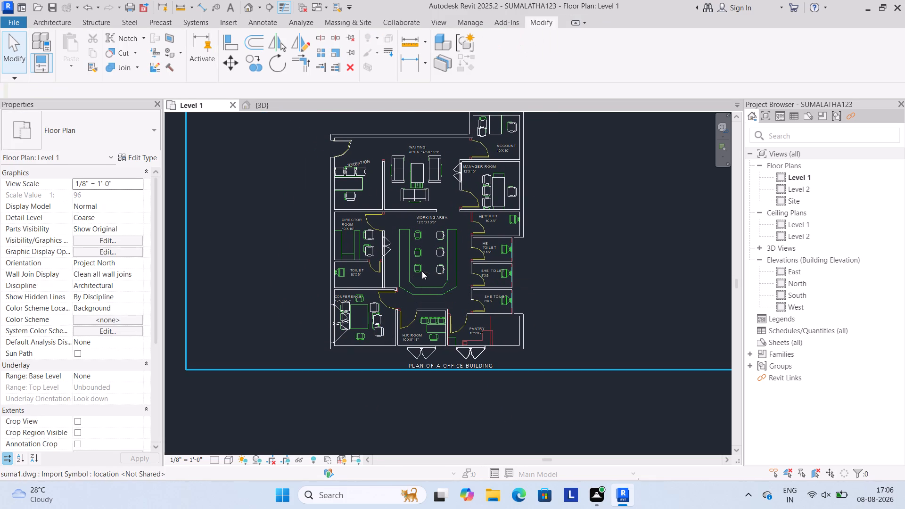
Move the middle Chair-Task Arms east of the Conference room table about 1 ft west, closer to the table.
{"action": "scroll", "coordinate": [395, 337], "scroll_direction": "up", "scroll_amount": 3}
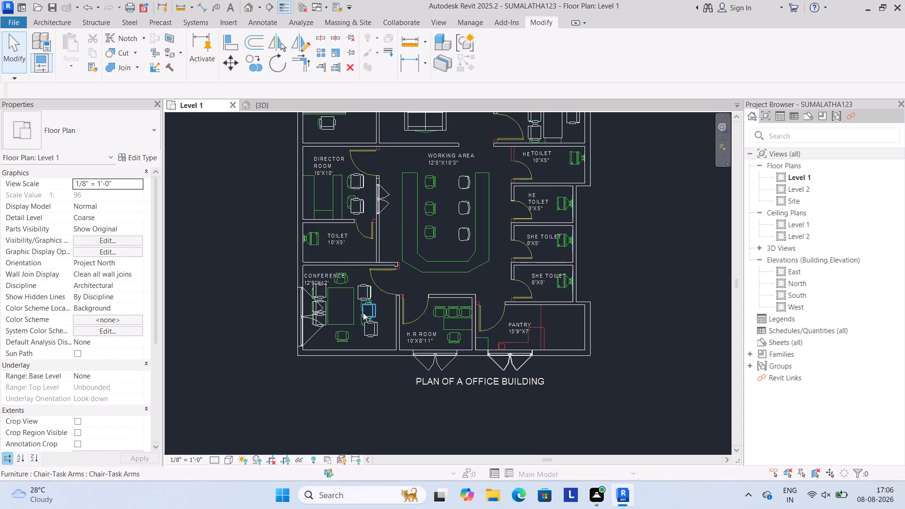
{"action": "scroll", "coordinate": [368, 315], "scroll_direction": "up", "scroll_amount": 2}
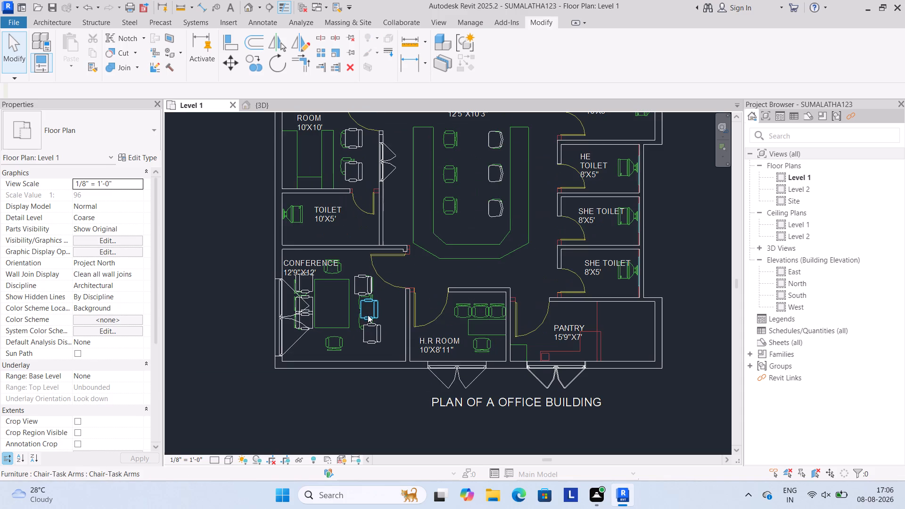
{"action": "scroll", "coordinate": [368, 315], "scroll_direction": "down", "scroll_amount": 1}
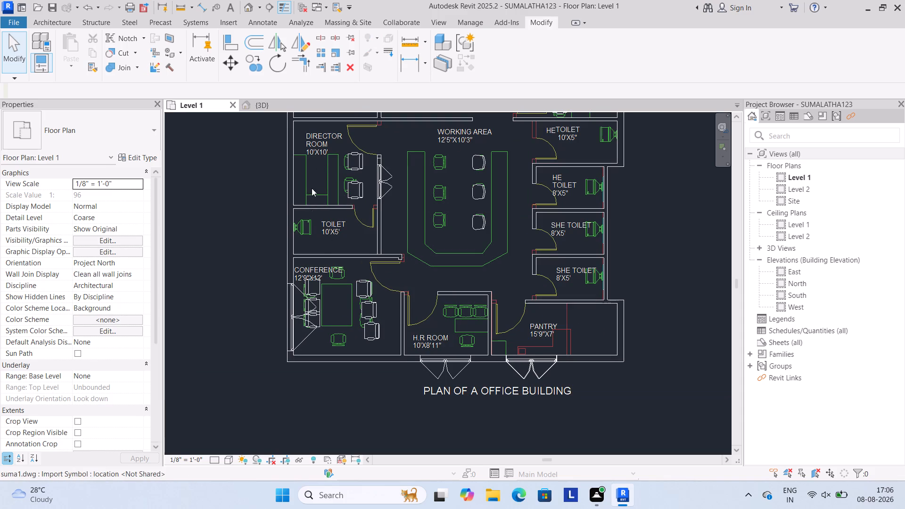
{"action": "left_click", "coordinate": [376, 311]}
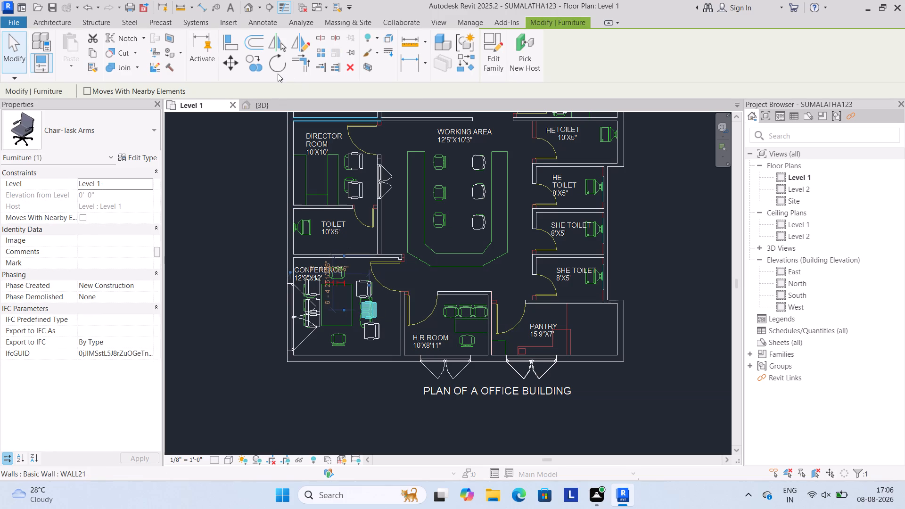
{"action": "left_click", "coordinate": [229, 66]}
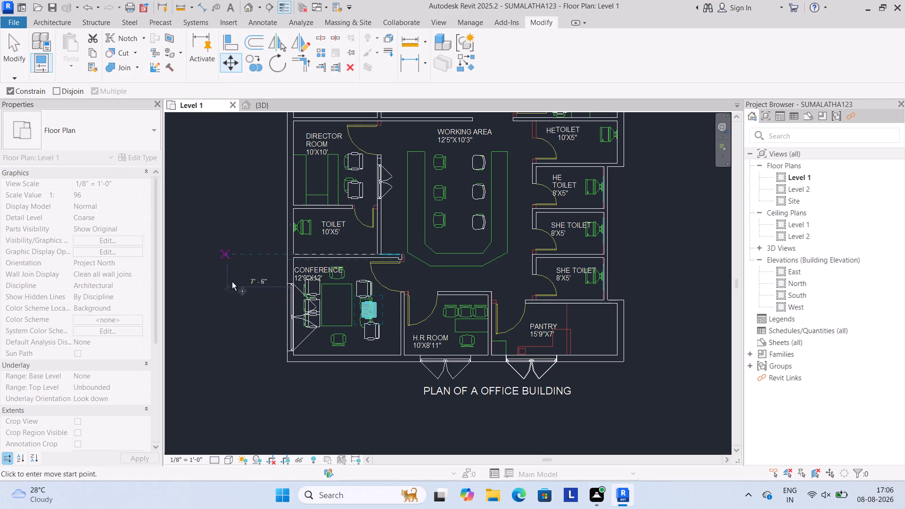
{"action": "left_click", "coordinate": [369, 308]}
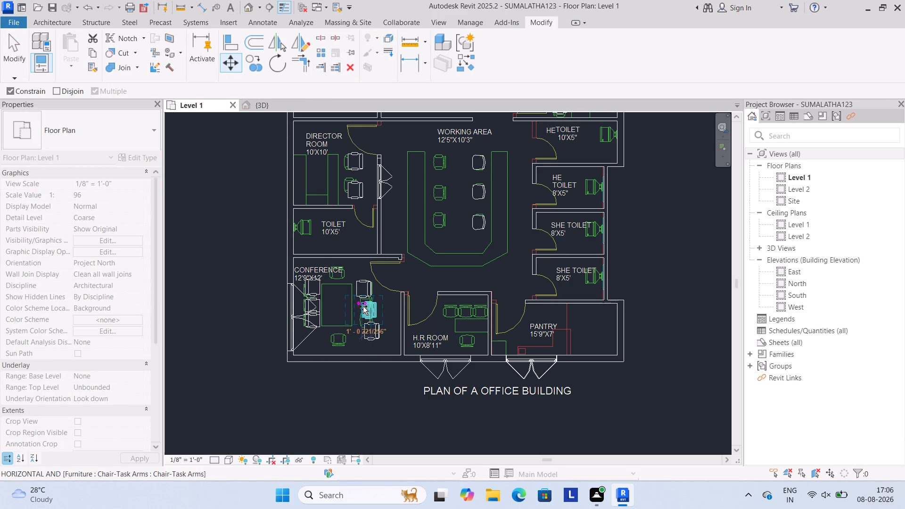
{"action": "left_click", "coordinate": [363, 306]}
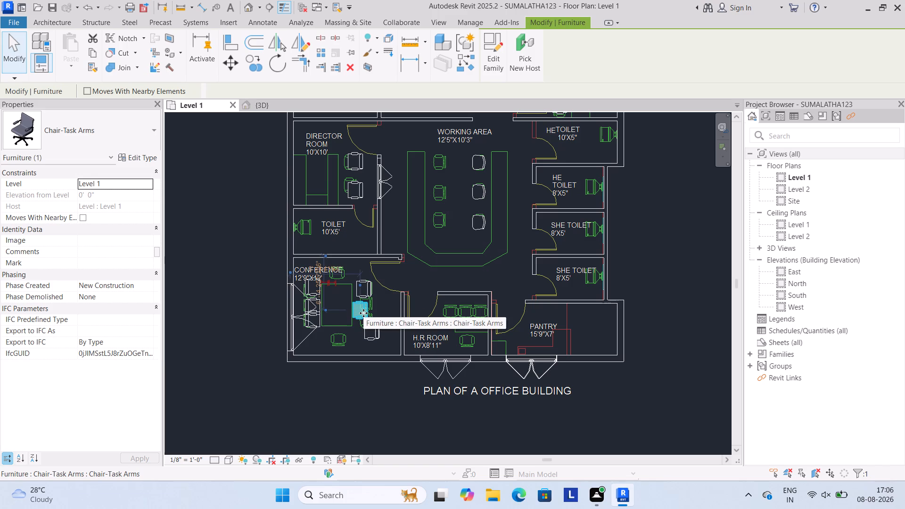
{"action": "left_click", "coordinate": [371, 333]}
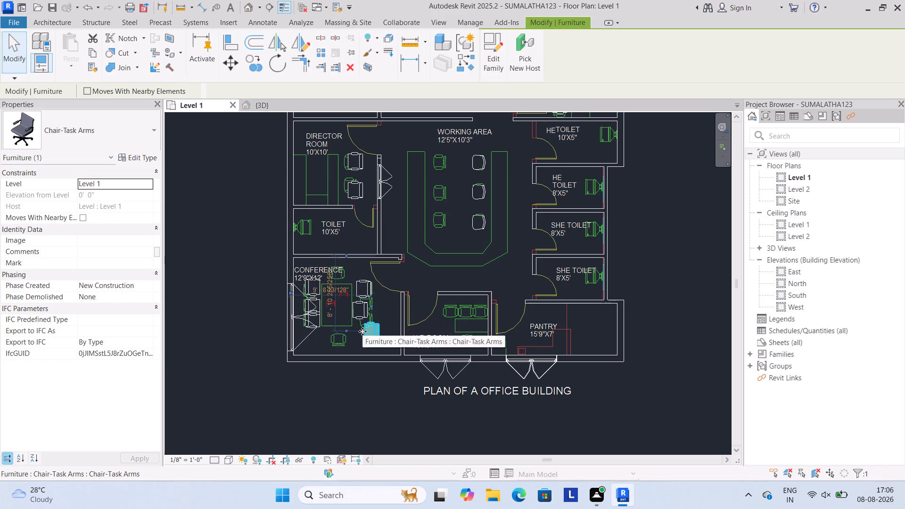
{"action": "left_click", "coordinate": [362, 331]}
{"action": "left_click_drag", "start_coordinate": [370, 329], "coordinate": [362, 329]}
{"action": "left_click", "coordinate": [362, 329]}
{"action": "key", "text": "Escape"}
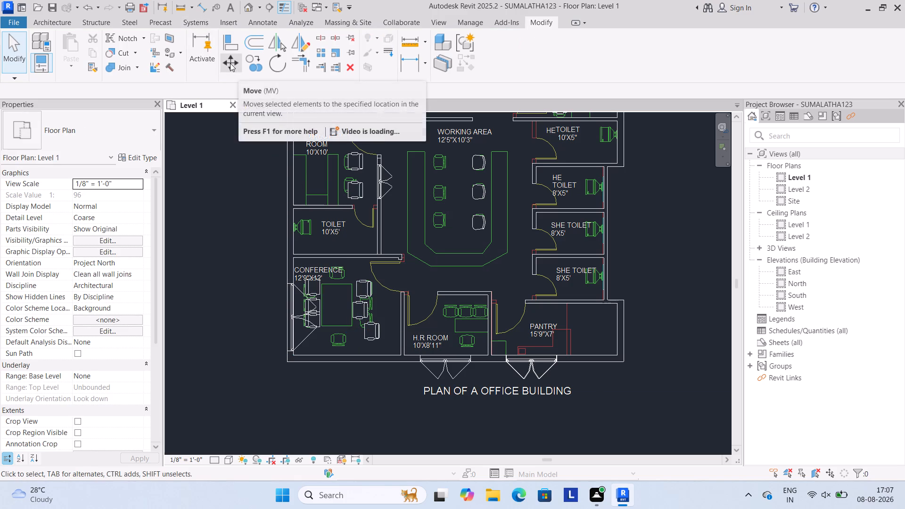
Move the middle Chair-Task Arms slightly back east, roughly in line with the chair north of it in the Conference room.
{"action": "left_click", "coordinate": [362, 312]}
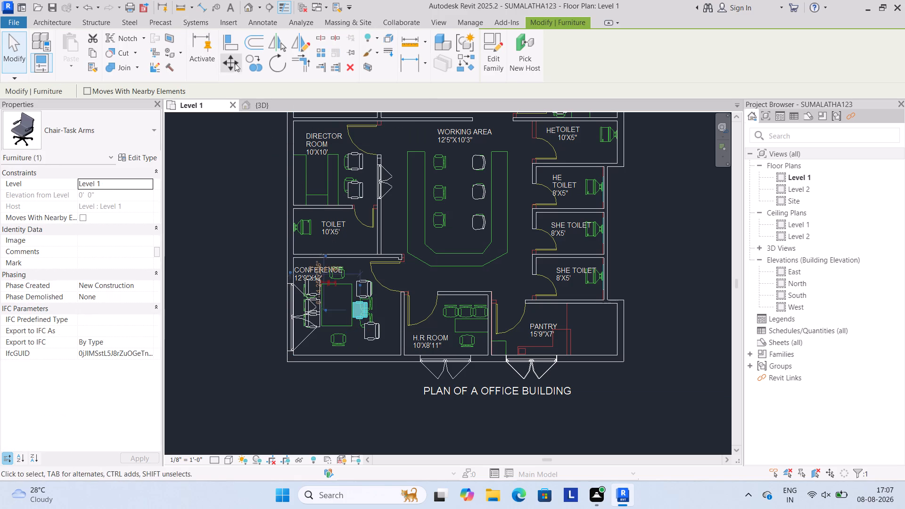
{"action": "left_click", "coordinate": [233, 62]}
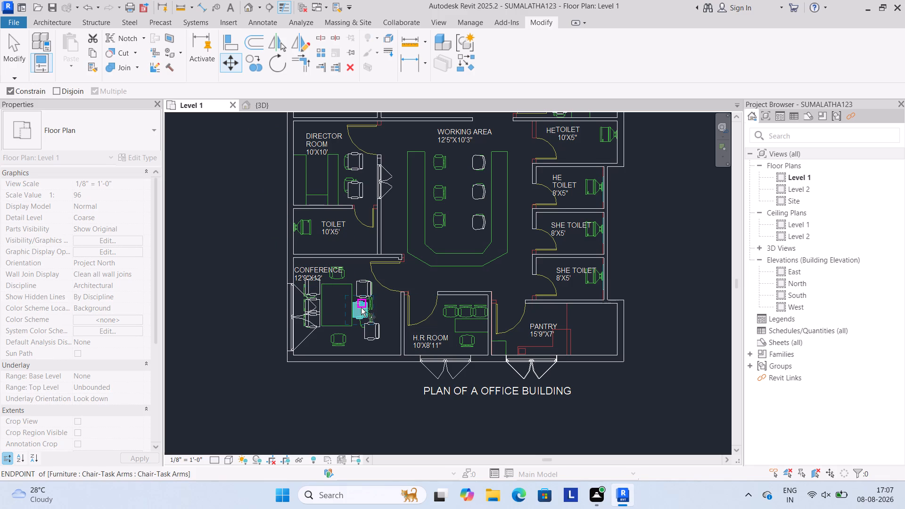
{"action": "left_click", "coordinate": [361, 308]}
{"action": "left_click", "coordinate": [372, 308]}
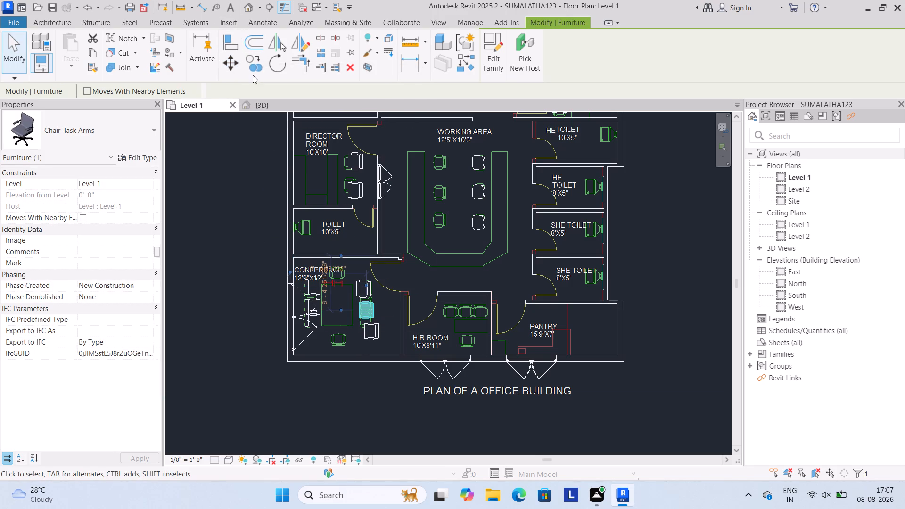
{"action": "left_click", "coordinate": [253, 60]}
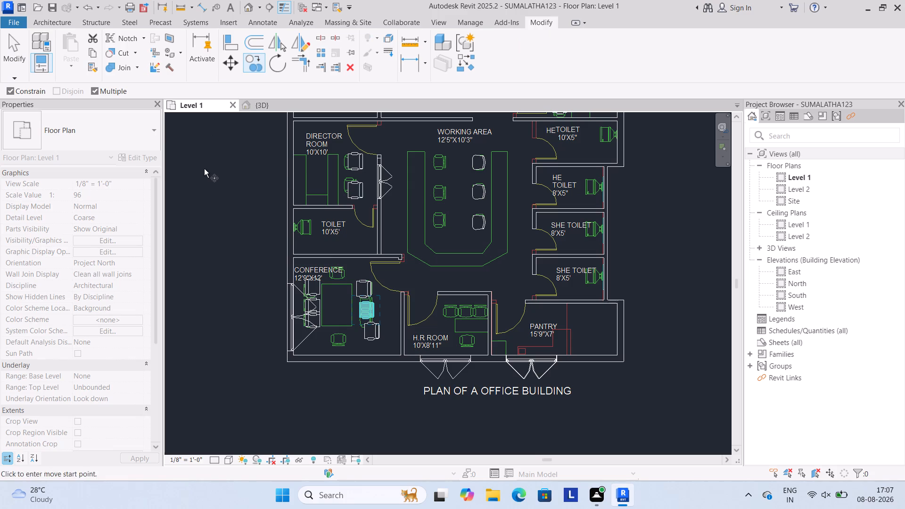
{"action": "key", "text": "Escape"}
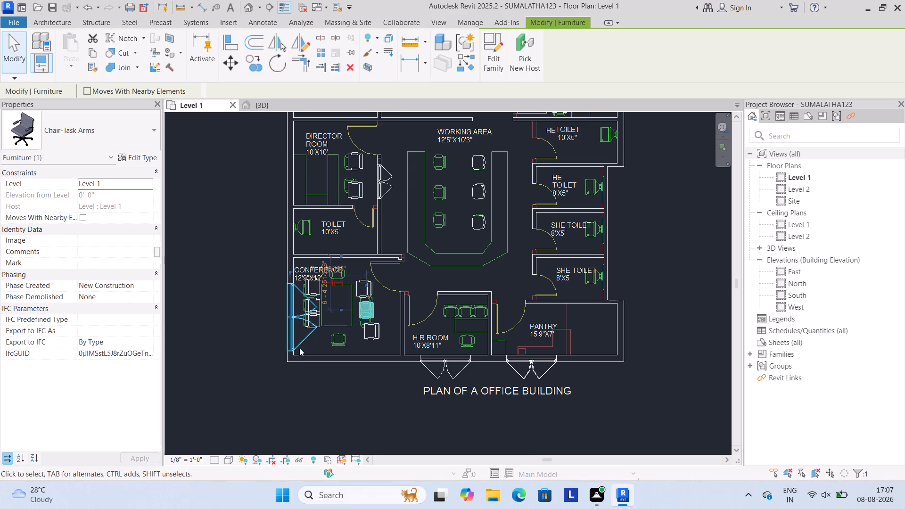
Move the southernmost Chair-Task Arms east of the Conference room table west, toward alignment with the two chairs north of it.
{"action": "left_click", "coordinate": [373, 336]}
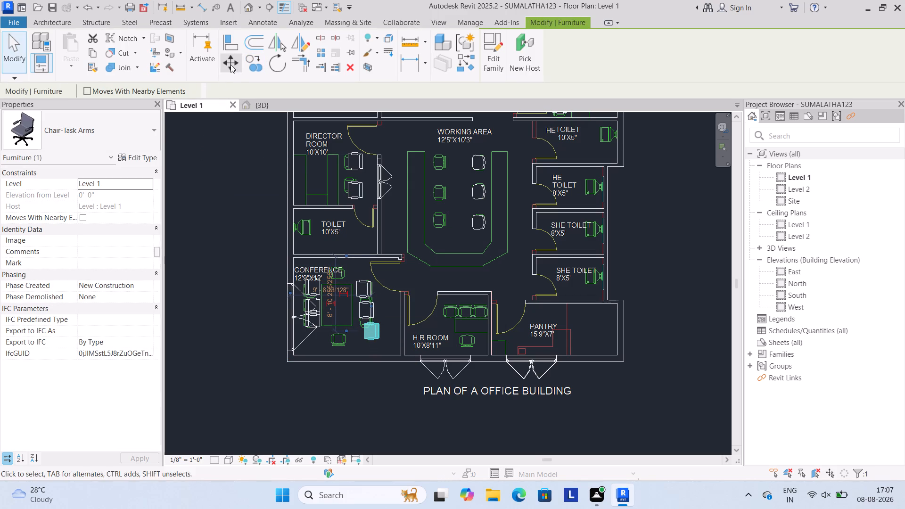
{"action": "left_click", "coordinate": [230, 65]}
{"action": "left_click_drag", "start_coordinate": [367, 328], "coordinate": [361, 329]}
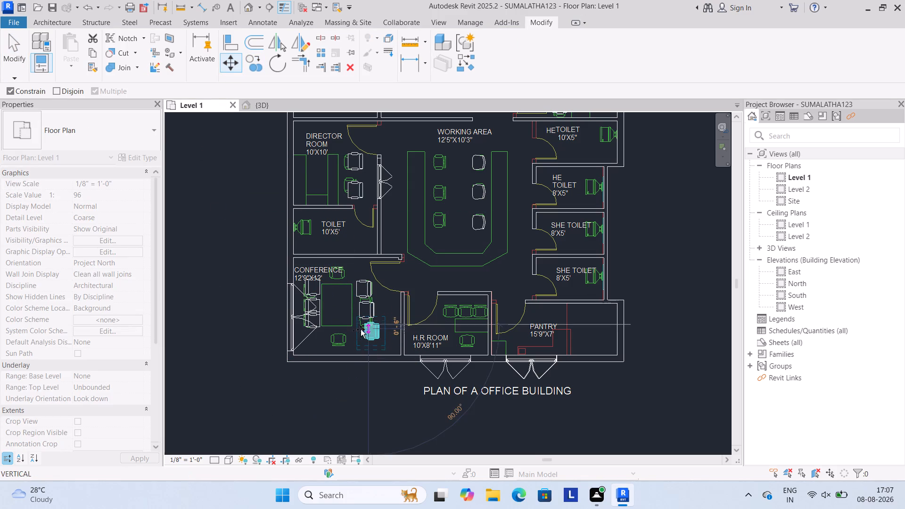
{"action": "left_click_drag", "start_coordinate": [361, 329], "coordinate": [356, 330]}
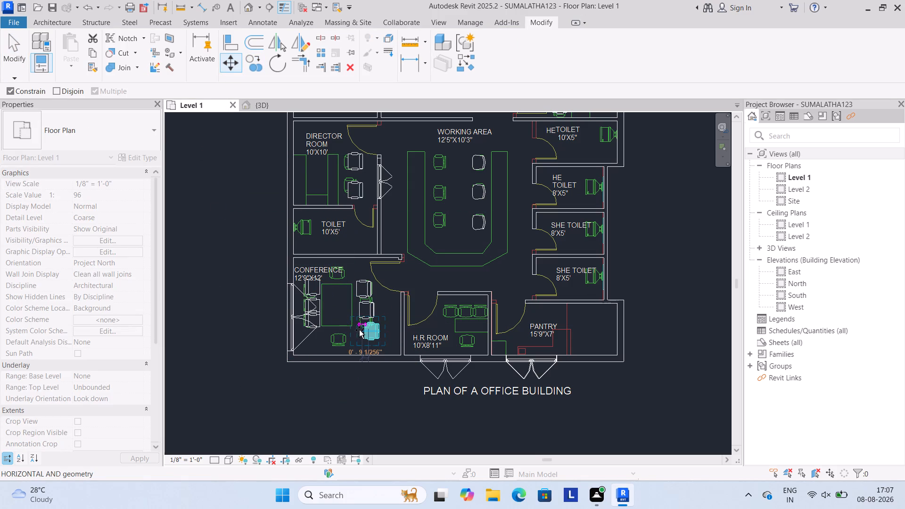
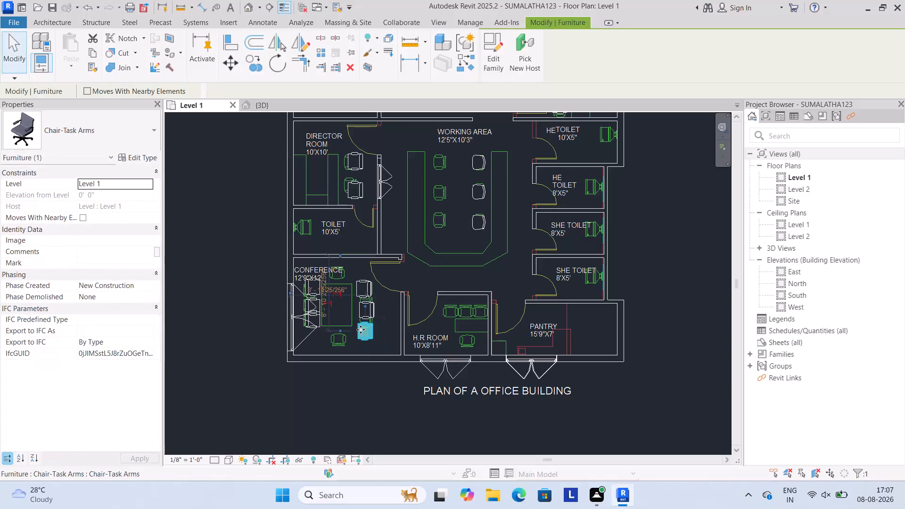
Copy the topmost Chair-Desk of the Working Area's right-hand row horizontally onto the topmost chair outline in the left-hand row.
{"action": "key", "text": "Escape"}
{"action": "scroll", "coordinate": [360, 334], "scroll_direction": "down", "scroll_amount": 3}
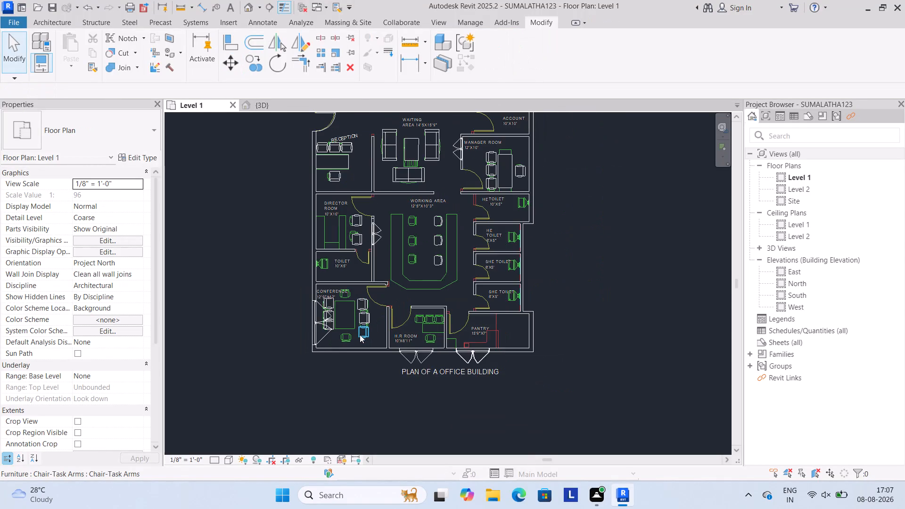
{"action": "scroll", "coordinate": [360, 335], "scroll_direction": "down", "scroll_amount": 1}
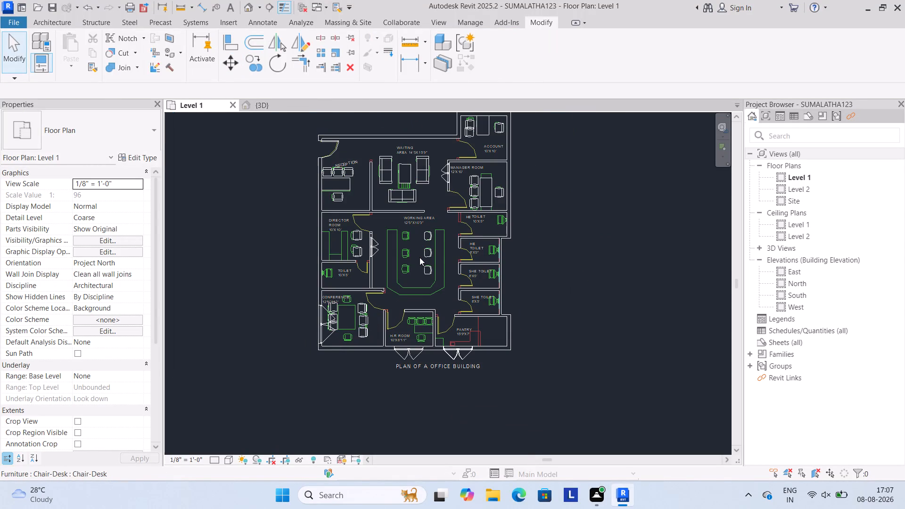
{"action": "scroll", "coordinate": [420, 257], "scroll_direction": "up", "scroll_amount": 3}
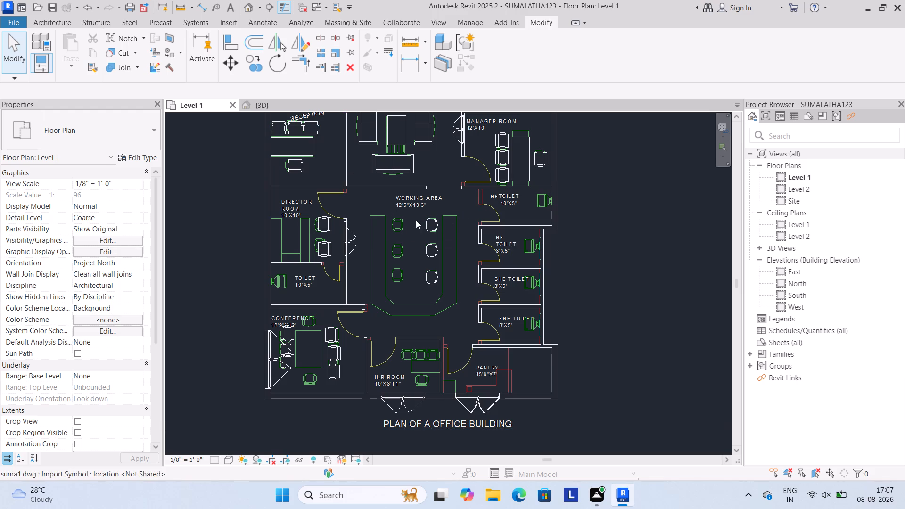
{"action": "left_click", "coordinate": [428, 227]}
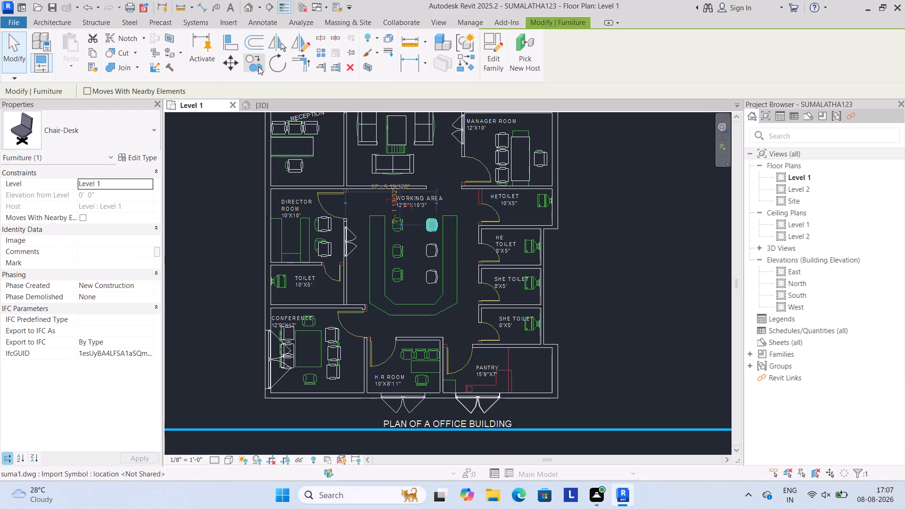
{"action": "left_click", "coordinate": [254, 63]}
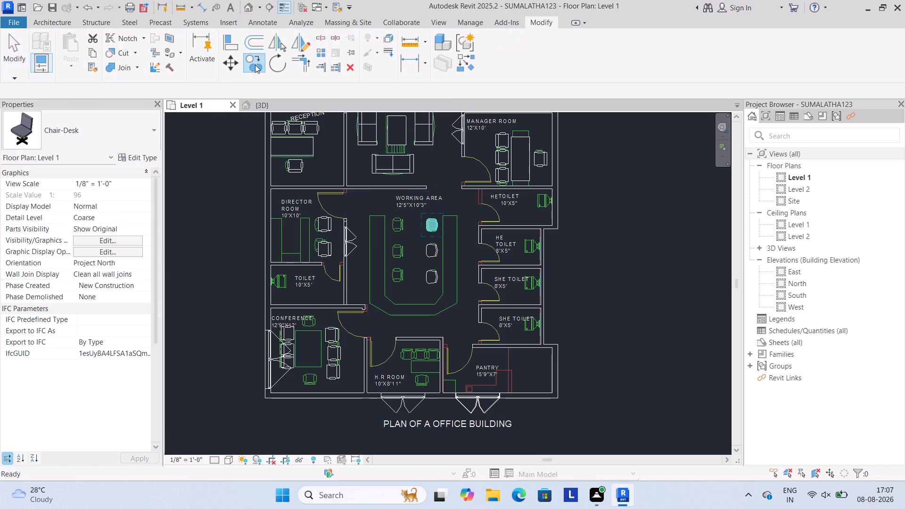
{"action": "left_click_drag", "start_coordinate": [436, 229], "coordinate": [415, 229]}
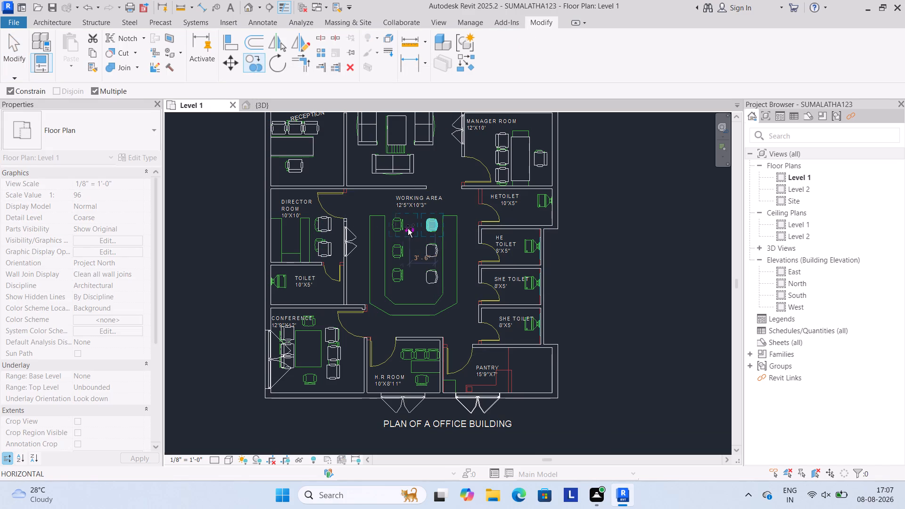
{"action": "left_click", "coordinate": [404, 229]}
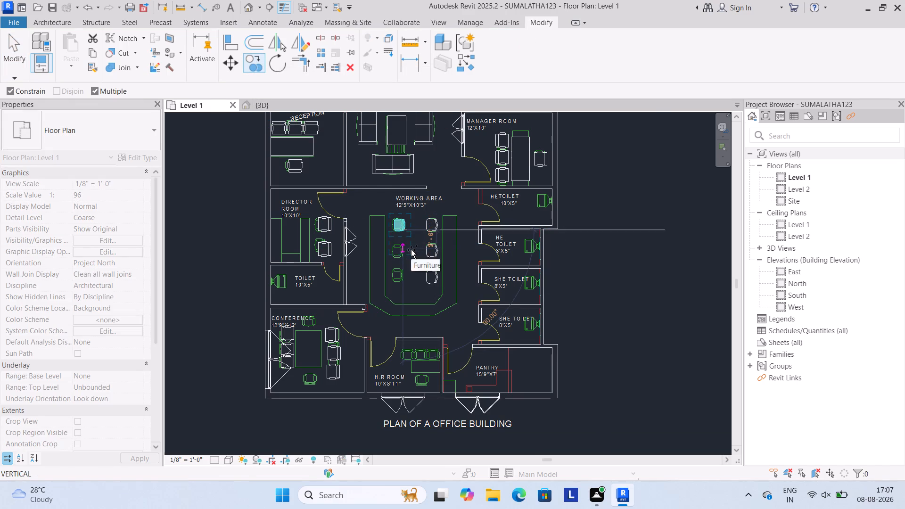
{"action": "key", "text": "Escape"}
{"action": "key", "text": "Escape"}
Rotate the copied Chair-Desk clockwise about its centre in two freehand turns, swinging its backrest toward the Working Area's left-hand desk.
{"action": "scroll", "coordinate": [397, 219], "scroll_direction": "up", "scroll_amount": 5}
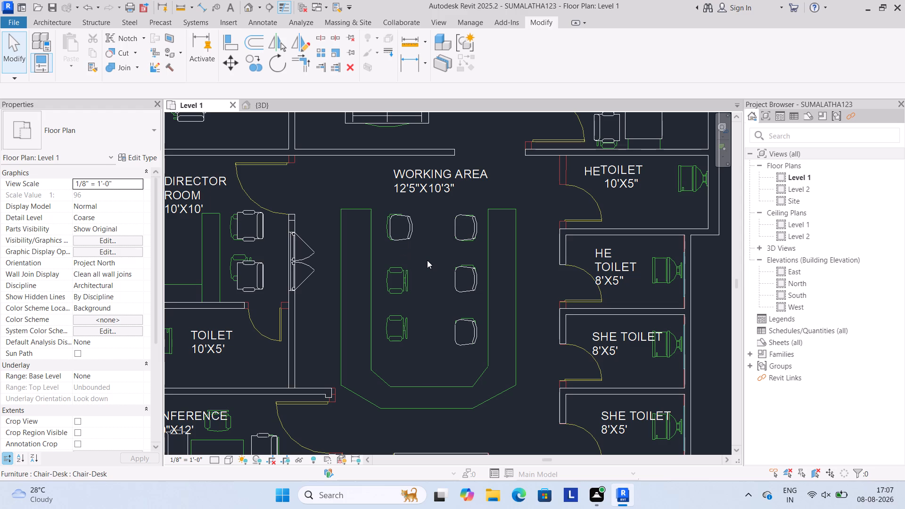
{"action": "scroll", "coordinate": [429, 247], "scroll_direction": "up", "scroll_amount": 3}
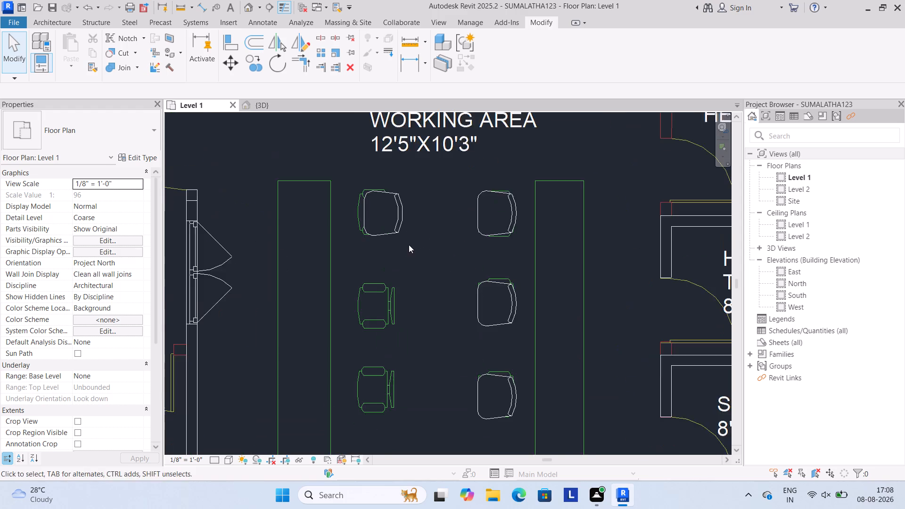
{"action": "scroll", "coordinate": [409, 245], "scroll_direction": "up", "scroll_amount": 4}
{"action": "middle_click_drag", "start_coordinate": [398, 249], "coordinate": [424, 280]}
{"action": "left_click", "coordinate": [403, 259]}
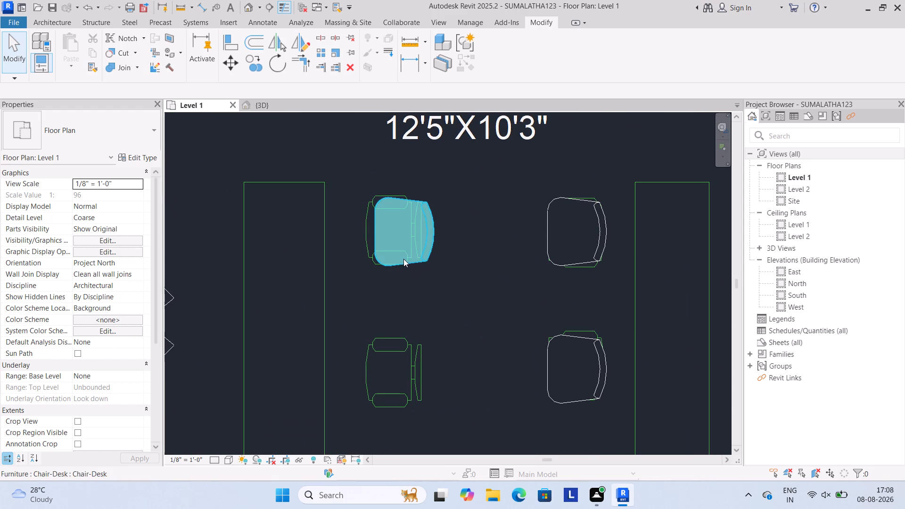
{"action": "left_click", "coordinate": [276, 64]}
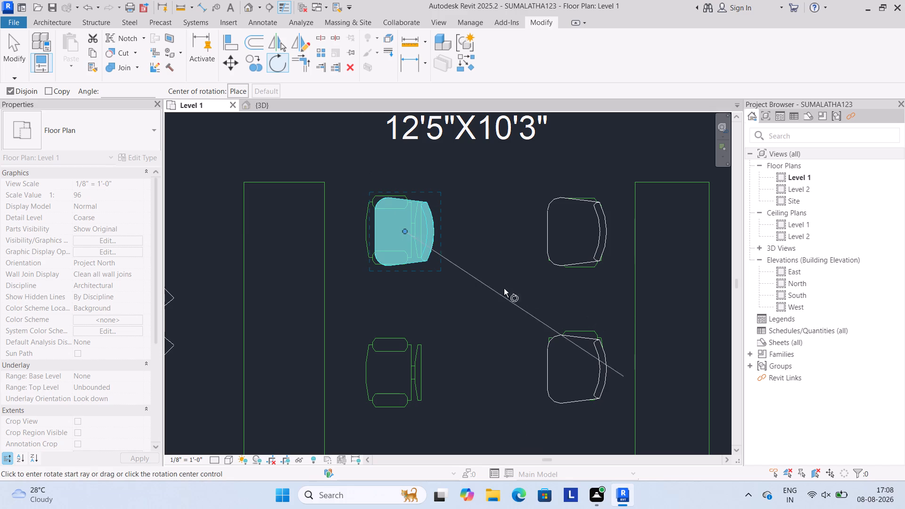
{"action": "left_click", "coordinate": [519, 242]}
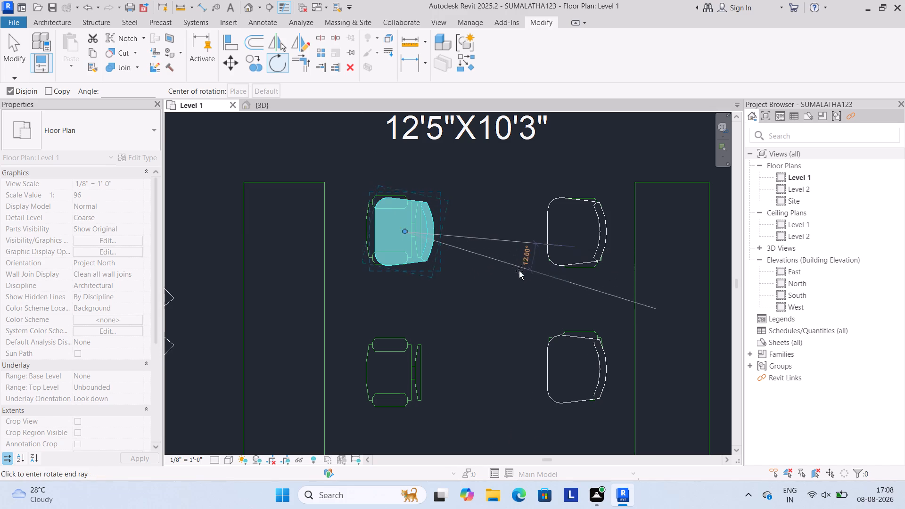
{"action": "left_click", "coordinate": [453, 310]}
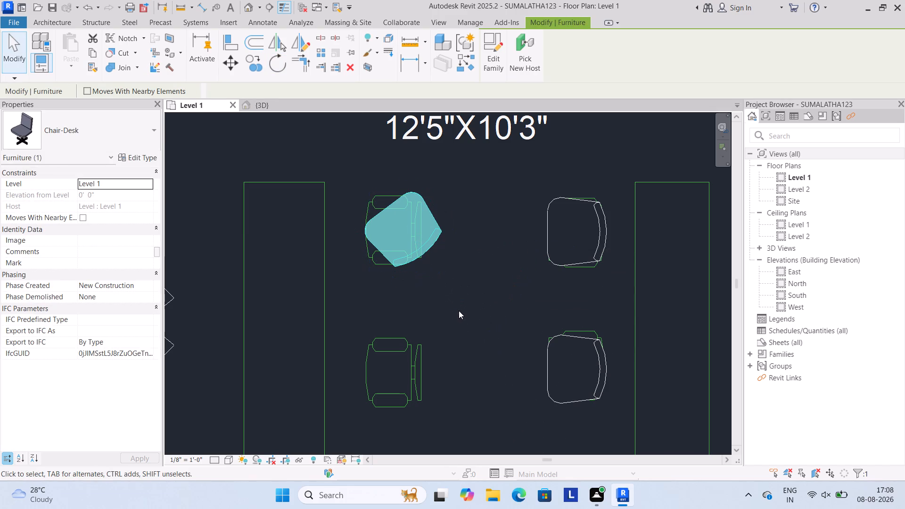
{"action": "left_click", "coordinate": [409, 222]}
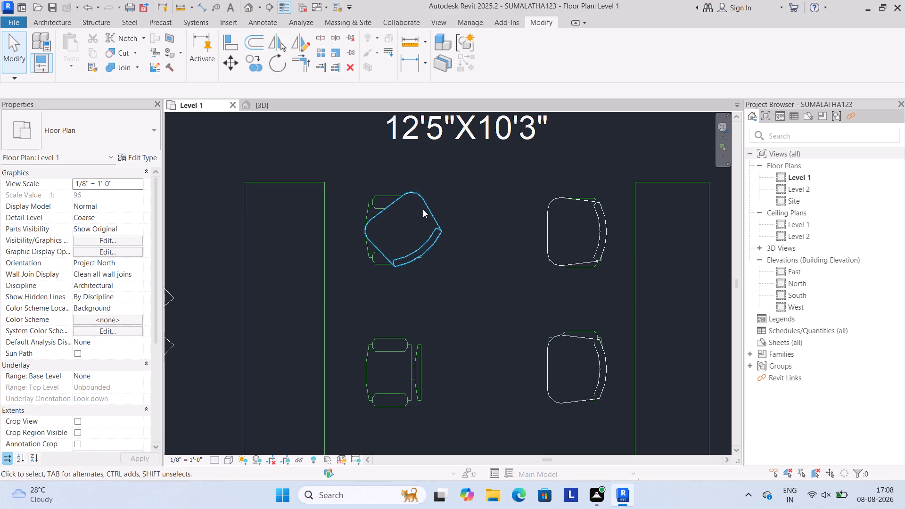
{"action": "left_click", "coordinate": [423, 209]}
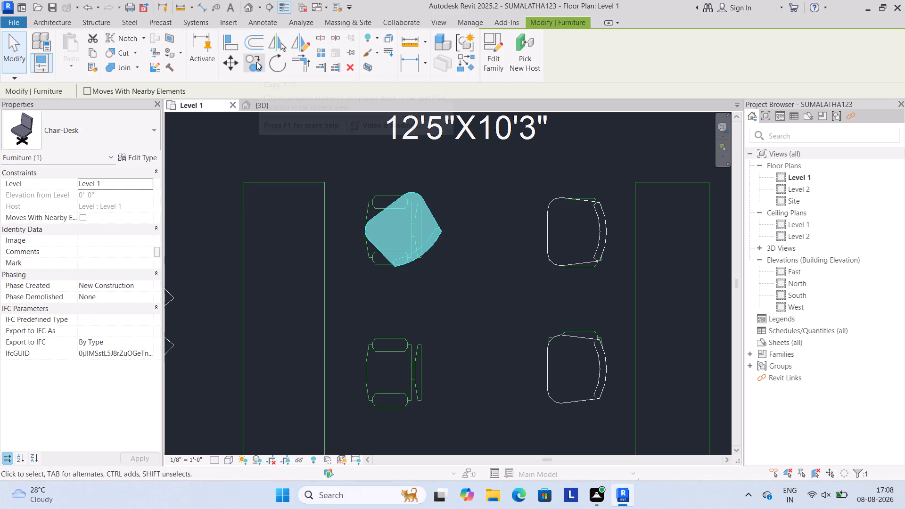
{"action": "left_click", "coordinate": [277, 64]}
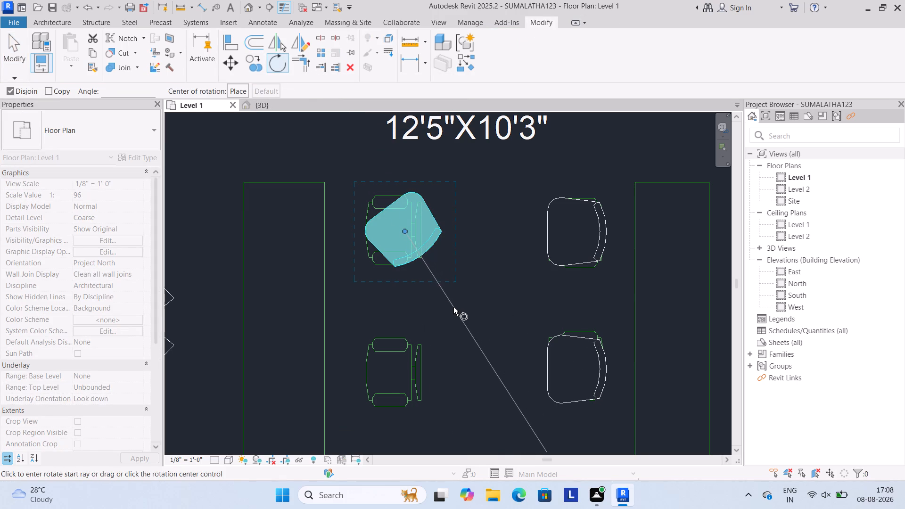
{"action": "left_click", "coordinate": [469, 312]}
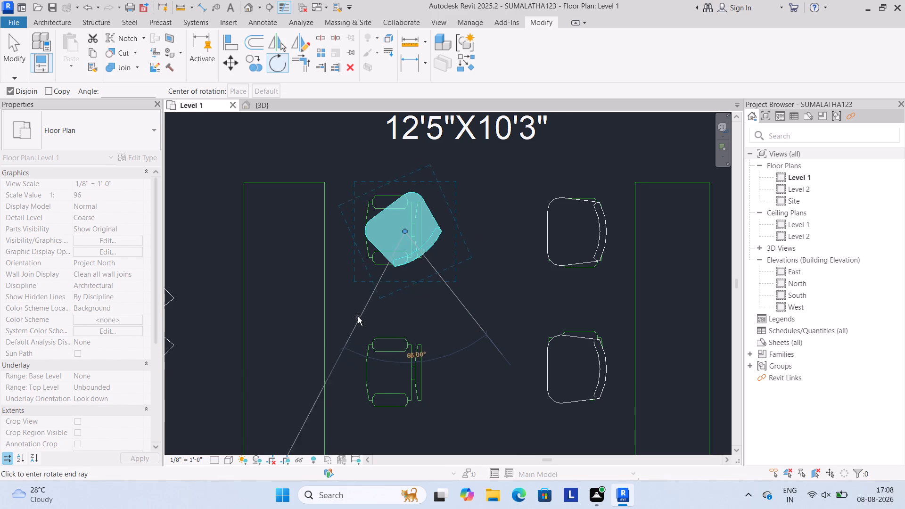
{"action": "left_click", "coordinate": [332, 287]}
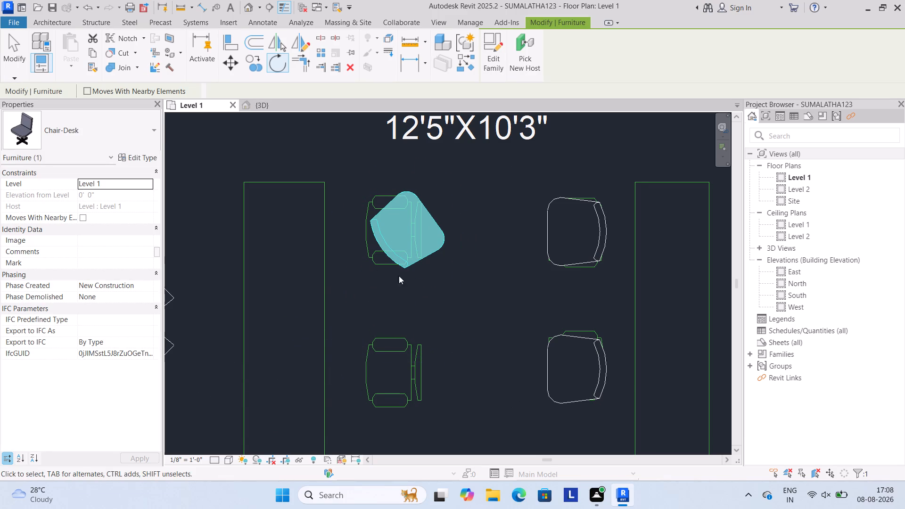
Rotate the copied chair further clockwise in two smaller turns, the last about 12°, until its backrest runs roughly parallel to the left-hand desk.
{"action": "scroll", "coordinate": [445, 261], "scroll_direction": "up", "scroll_amount": 3}
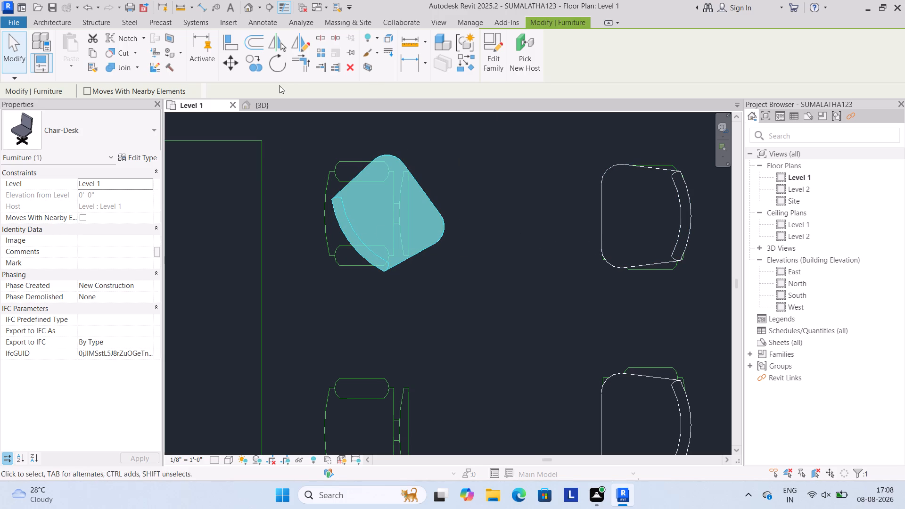
{"action": "left_click", "coordinate": [275, 61]}
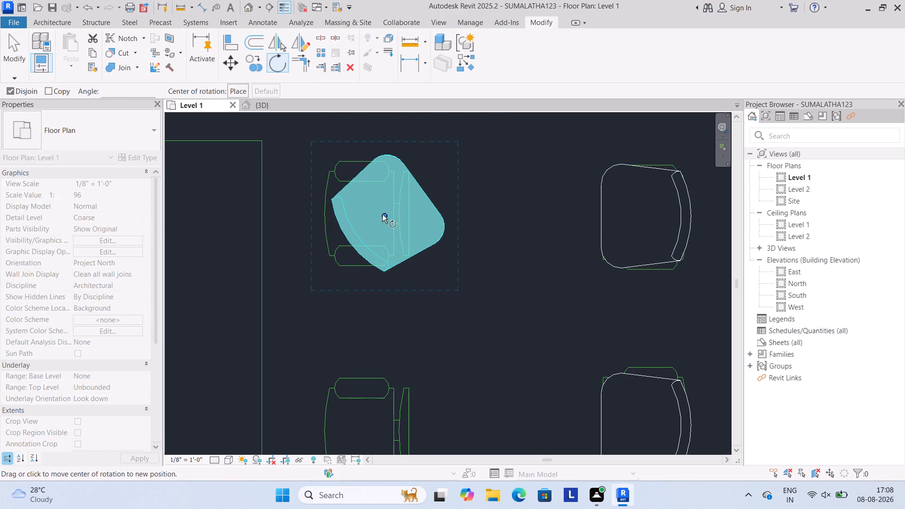
{"action": "left_click", "coordinate": [512, 204]}
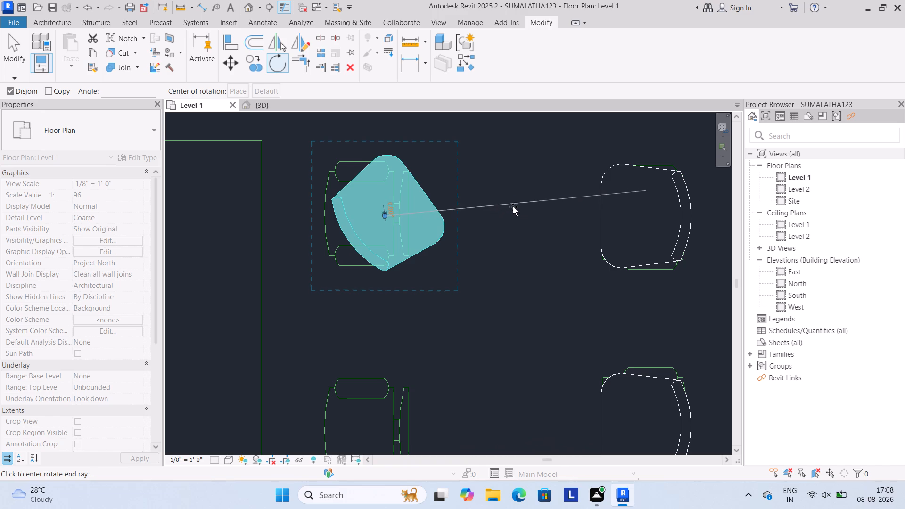
{"action": "left_click", "coordinate": [511, 267]}
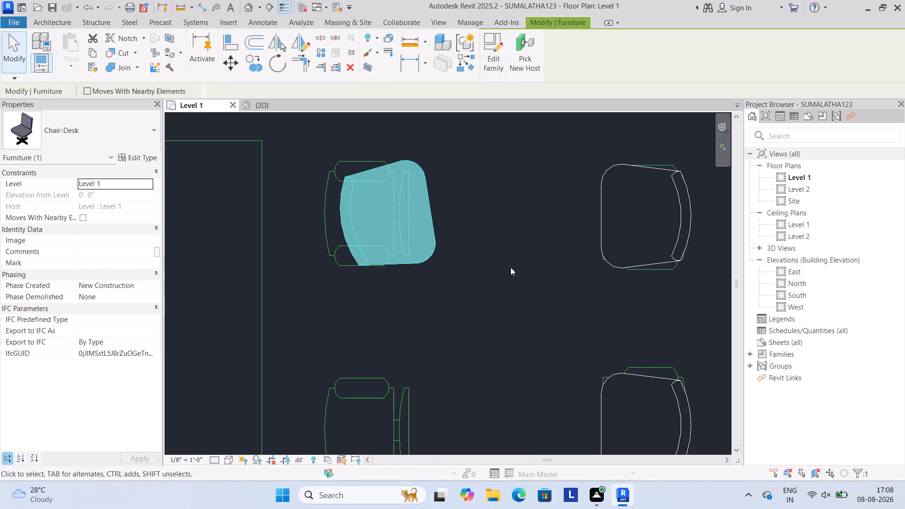
{"action": "scroll", "coordinate": [456, 257], "scroll_direction": "up", "scroll_amount": 6}
{"action": "scroll", "coordinate": [471, 260], "scroll_direction": "down", "scroll_amount": 4}
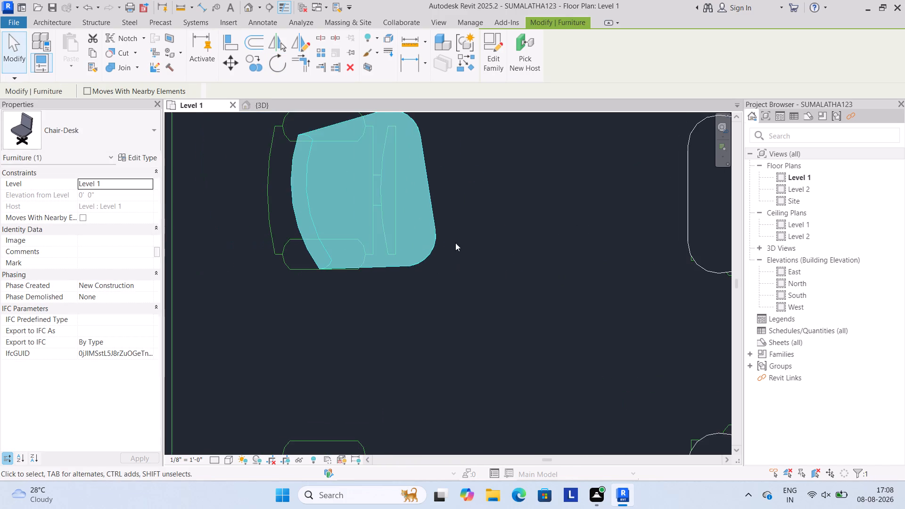
{"action": "left_click", "coordinate": [397, 191]}
{"action": "left_click", "coordinate": [421, 143]}
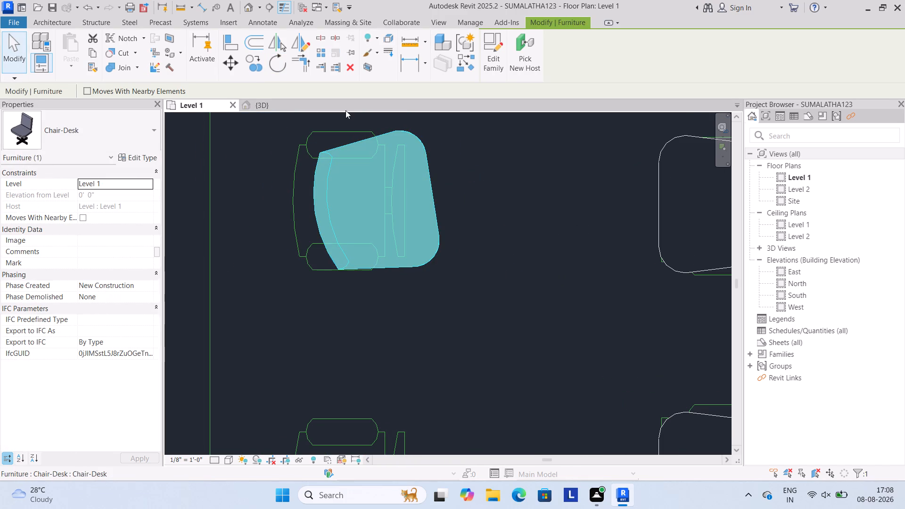
{"action": "left_click", "coordinate": [283, 59]}
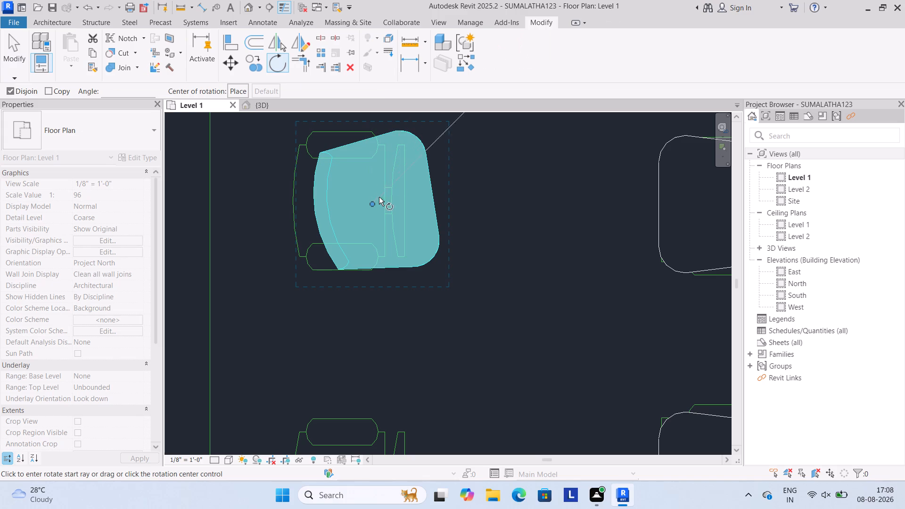
{"action": "left_click", "coordinate": [504, 176]}
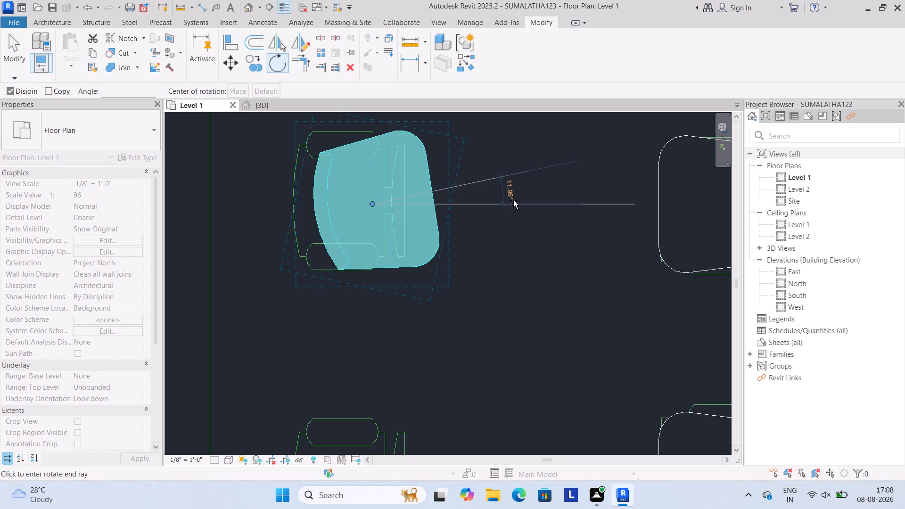
{"action": "left_click", "coordinate": [513, 200]}
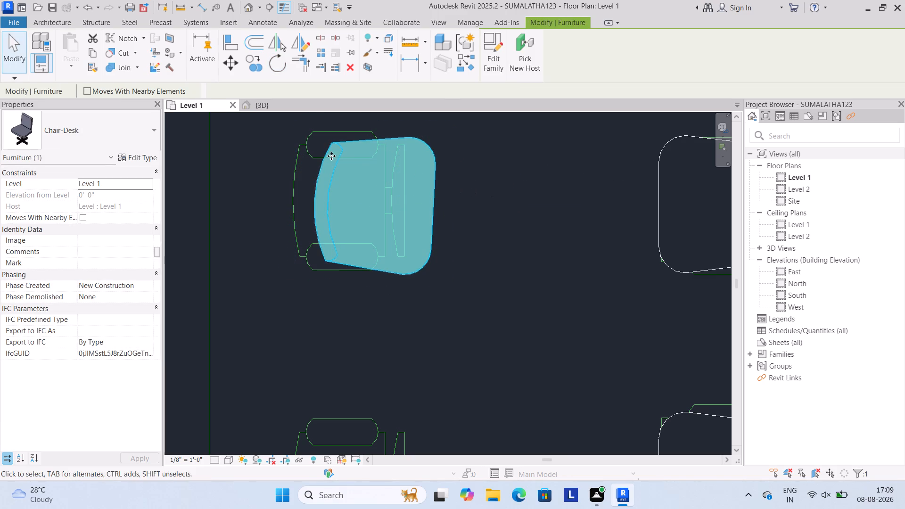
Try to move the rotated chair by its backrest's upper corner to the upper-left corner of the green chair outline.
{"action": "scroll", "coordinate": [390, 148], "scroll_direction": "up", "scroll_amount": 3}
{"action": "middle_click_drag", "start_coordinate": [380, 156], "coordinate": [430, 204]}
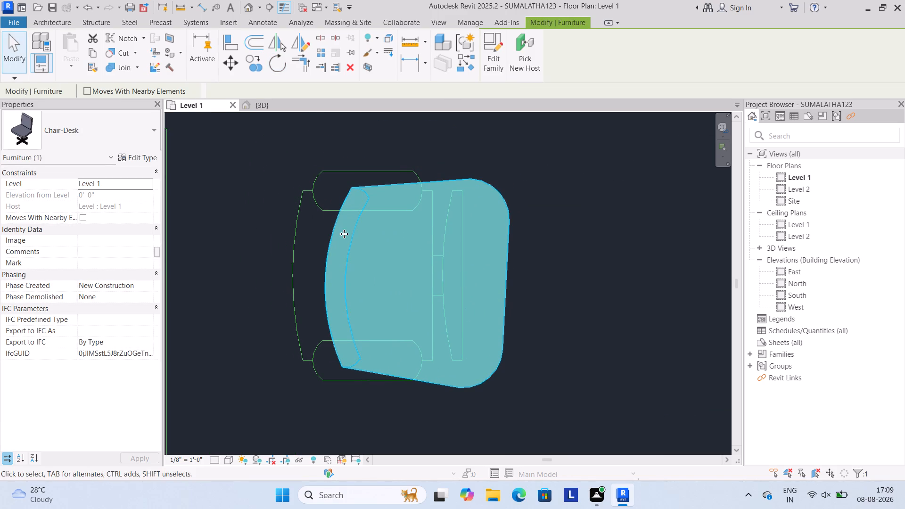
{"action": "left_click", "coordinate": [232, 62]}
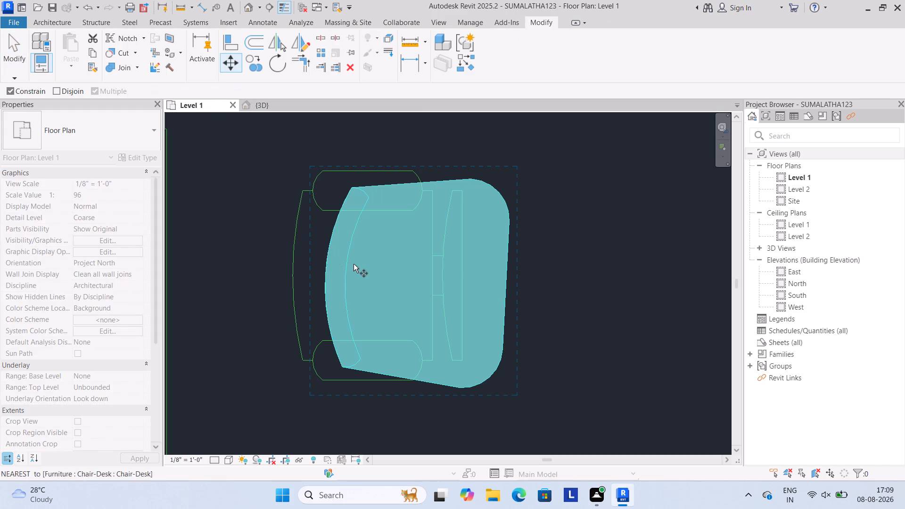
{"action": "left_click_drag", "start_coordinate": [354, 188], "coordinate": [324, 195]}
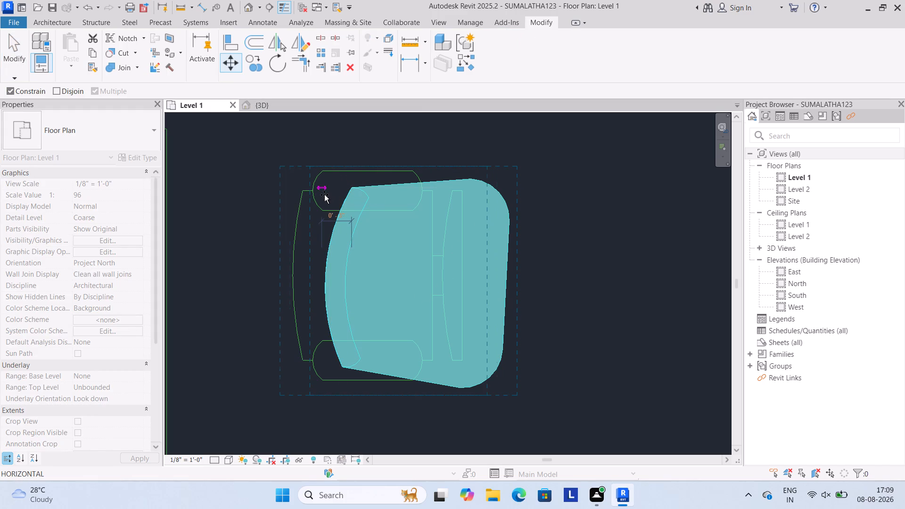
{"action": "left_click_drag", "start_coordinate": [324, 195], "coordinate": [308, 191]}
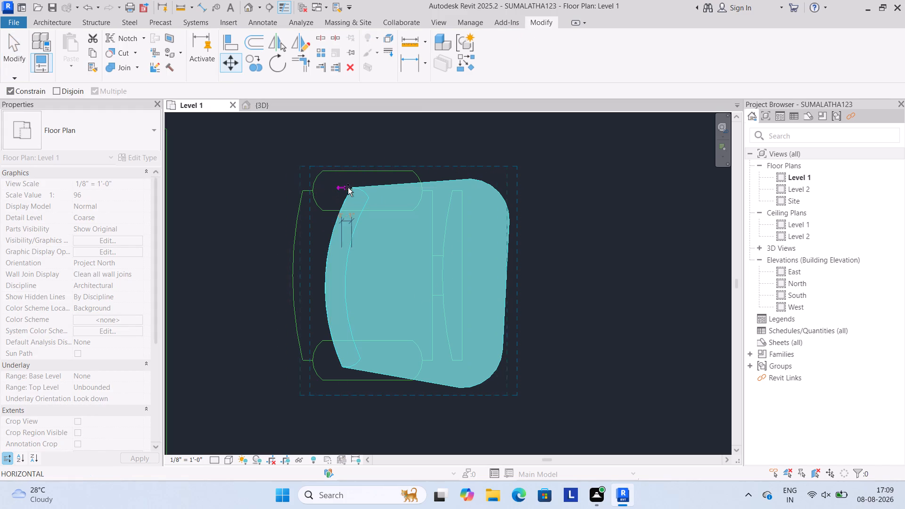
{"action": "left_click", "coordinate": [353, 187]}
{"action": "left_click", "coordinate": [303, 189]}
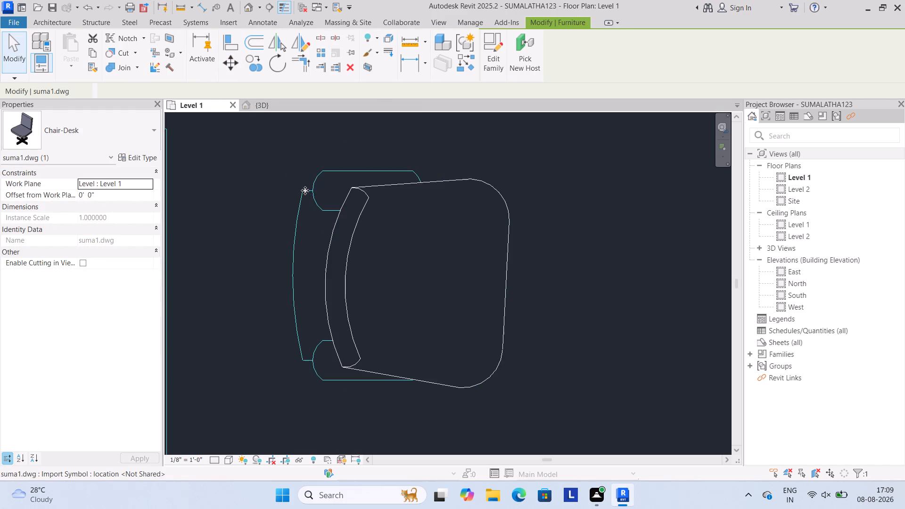
Move the rotated Chair-Desk from its backrest's upper corner to the upper-left corner of the green CAD chair outline.
{"action": "left_click", "coordinate": [429, 181]}
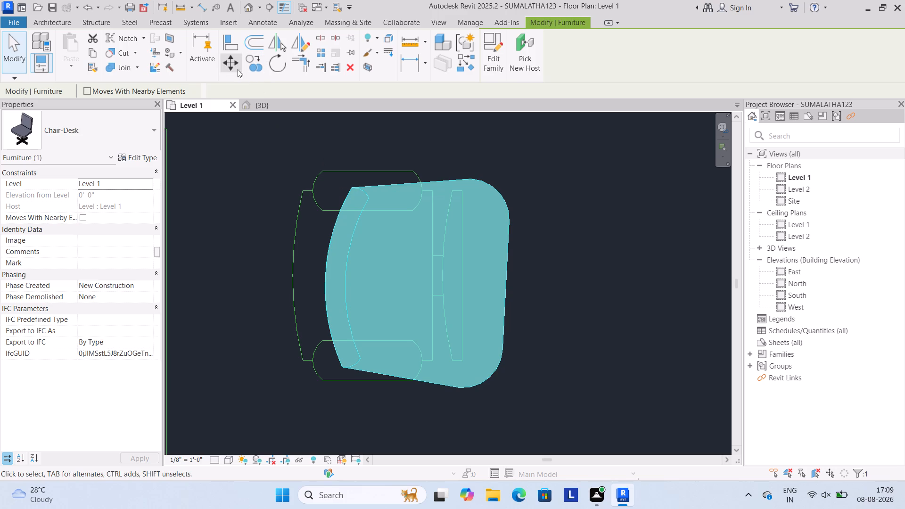
{"action": "left_click", "coordinate": [228, 69]}
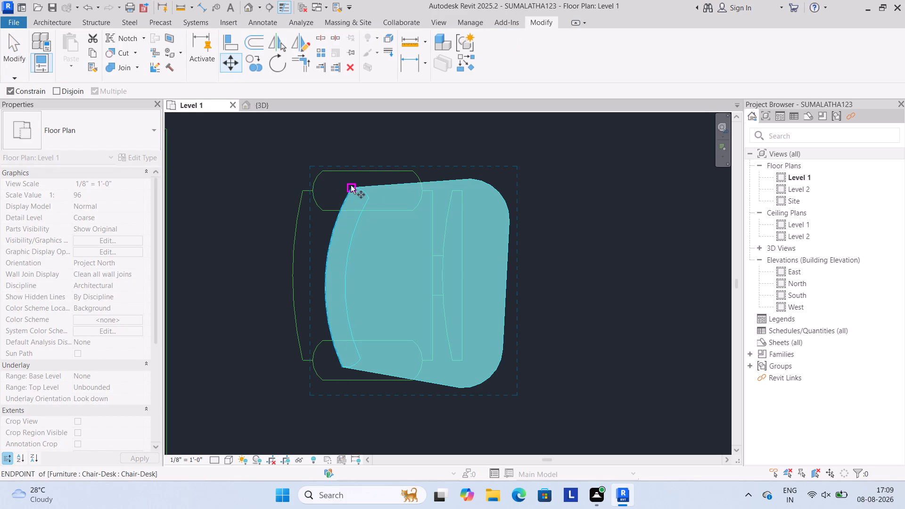
{"action": "left_click", "coordinate": [351, 185]}
{"action": "left_click", "coordinate": [304, 189]}
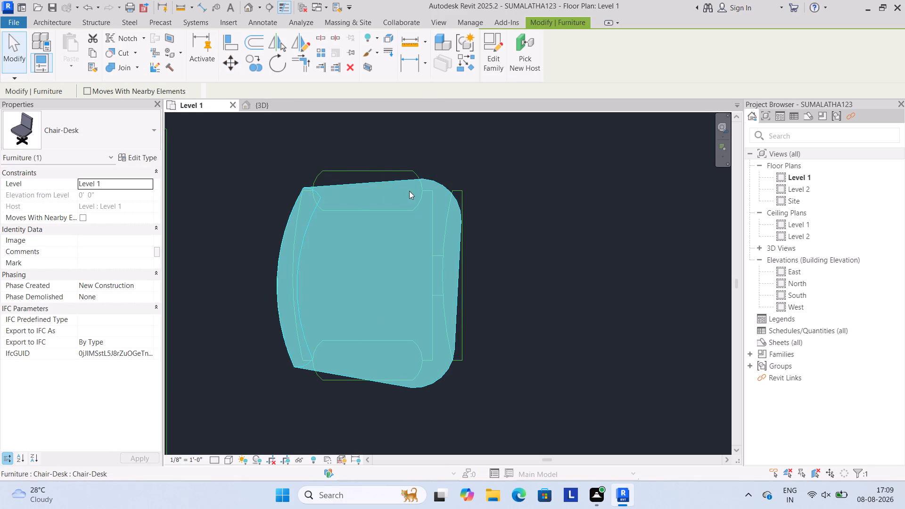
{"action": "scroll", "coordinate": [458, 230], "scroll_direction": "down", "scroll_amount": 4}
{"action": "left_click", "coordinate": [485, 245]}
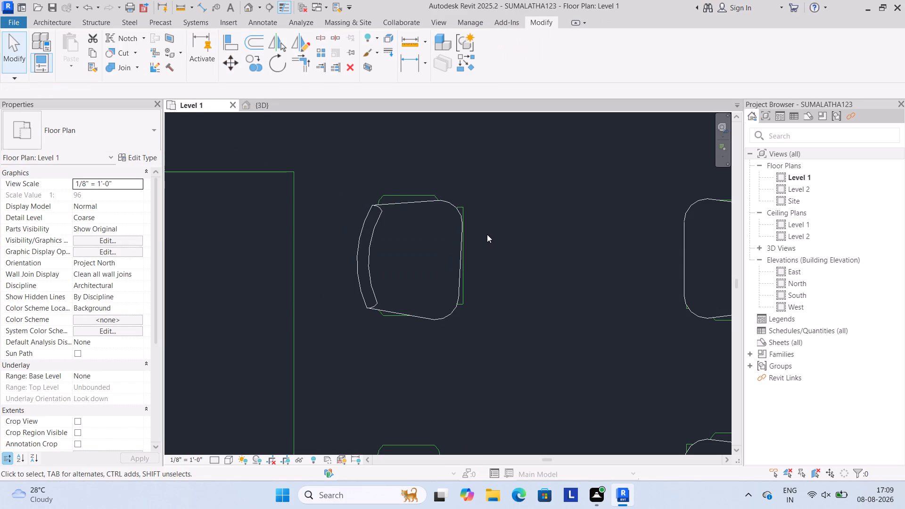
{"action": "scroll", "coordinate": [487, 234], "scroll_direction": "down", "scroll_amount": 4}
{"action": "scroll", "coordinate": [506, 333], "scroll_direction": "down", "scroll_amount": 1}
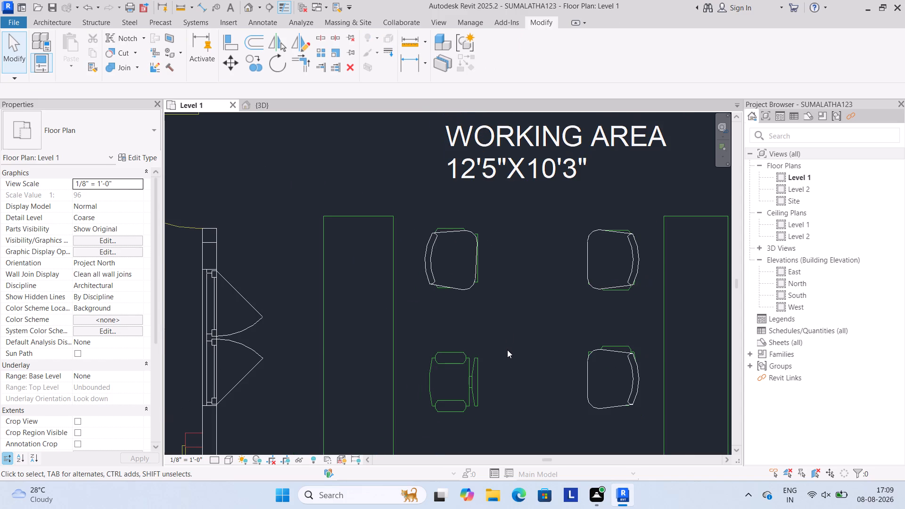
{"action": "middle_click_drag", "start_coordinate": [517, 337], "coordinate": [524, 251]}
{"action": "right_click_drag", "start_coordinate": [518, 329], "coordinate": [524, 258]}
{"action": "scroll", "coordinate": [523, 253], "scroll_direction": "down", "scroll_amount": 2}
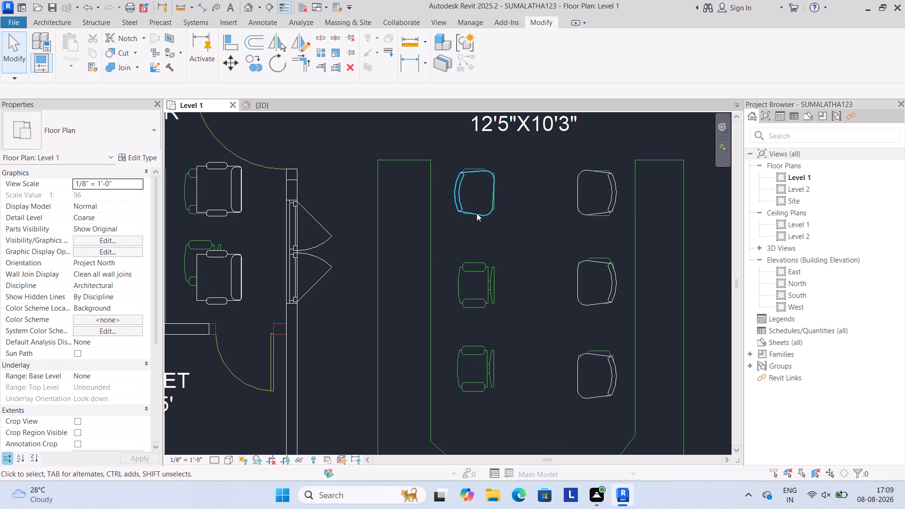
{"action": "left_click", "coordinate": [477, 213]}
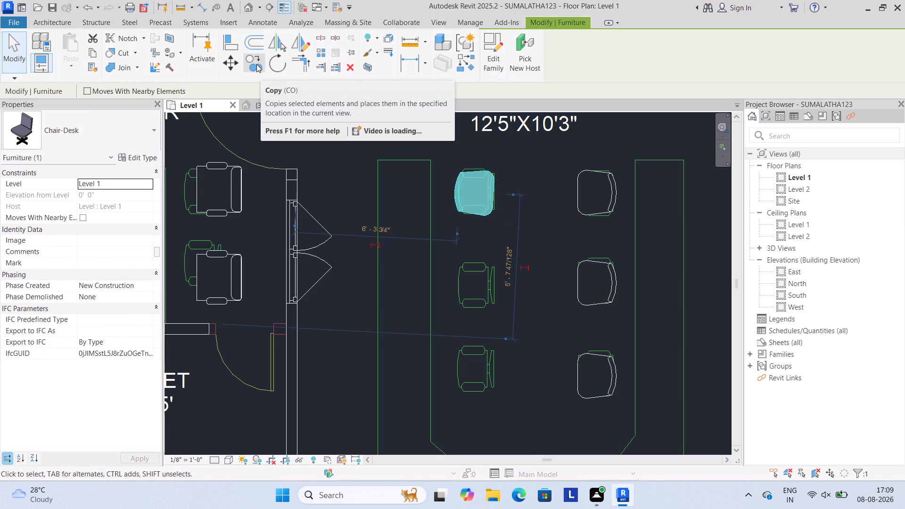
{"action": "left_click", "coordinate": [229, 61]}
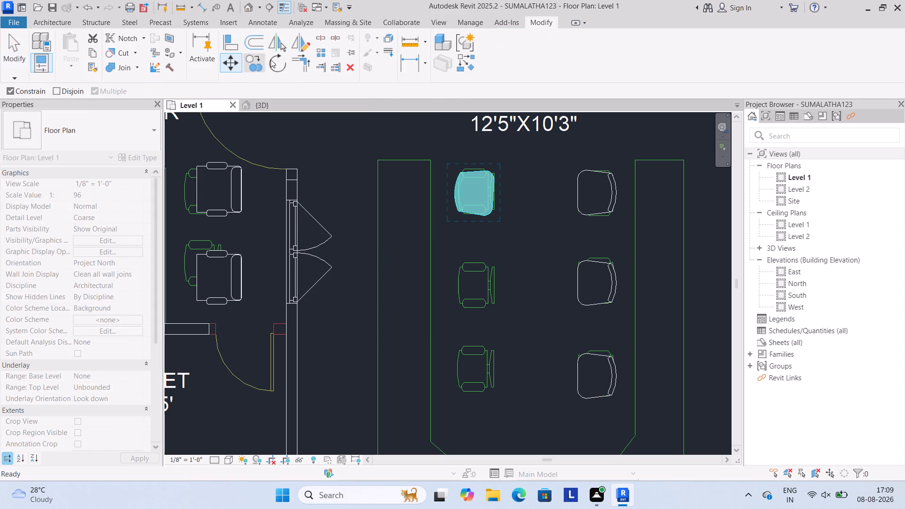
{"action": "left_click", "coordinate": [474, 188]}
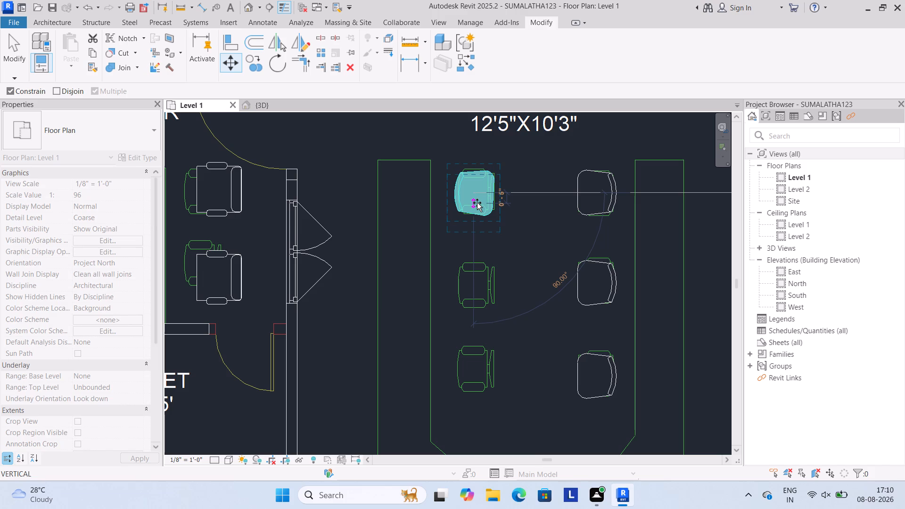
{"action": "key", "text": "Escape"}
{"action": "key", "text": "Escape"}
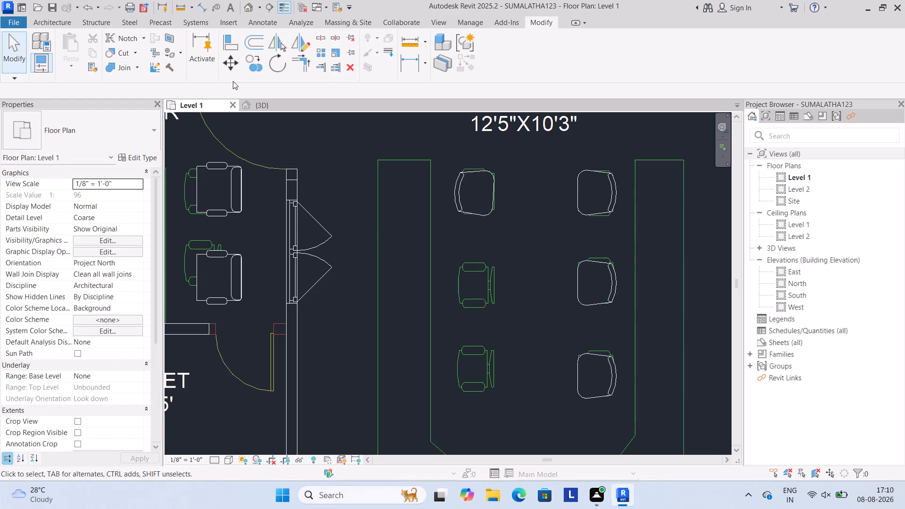
Copy the uppermost desk chair beside the Working Area's left-hand desk straight down onto the two green chair outlines below, the first about 3'-7" away.
{"action": "left_click", "coordinate": [489, 210]}
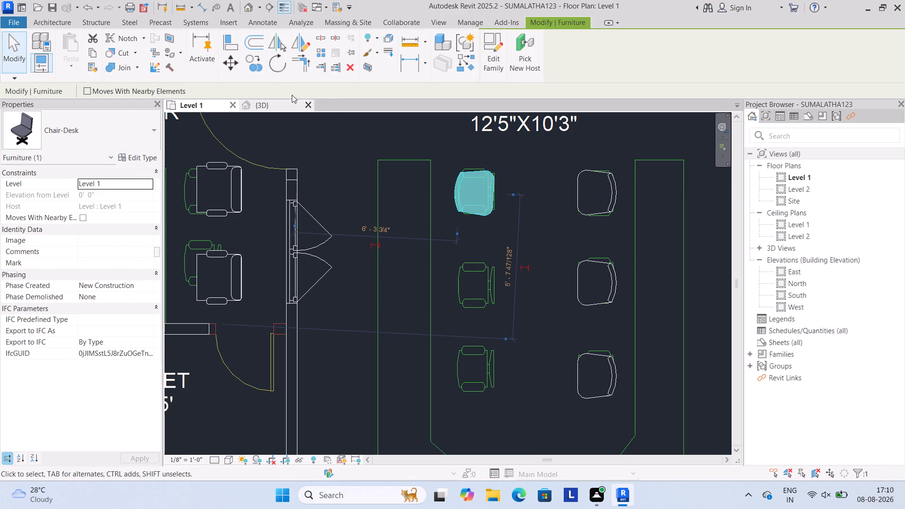
{"action": "left_click", "coordinate": [256, 66]}
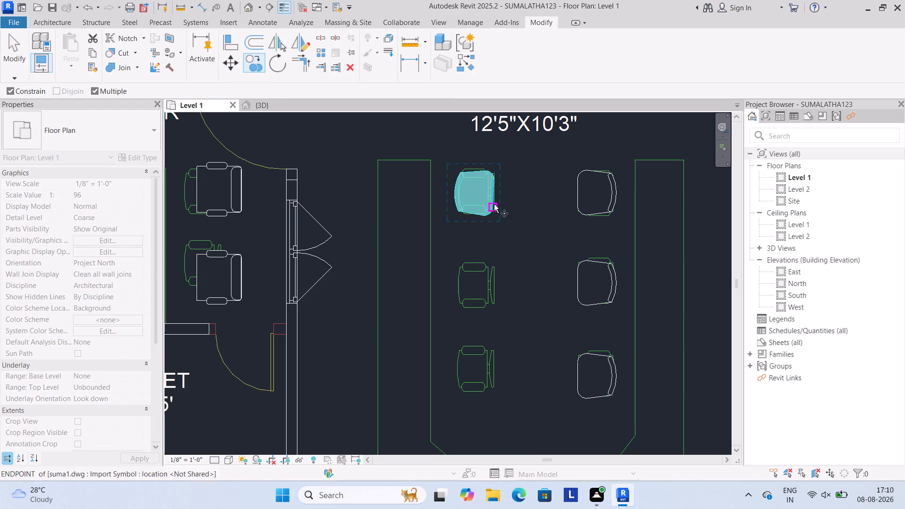
{"action": "left_click", "coordinate": [475, 190]}
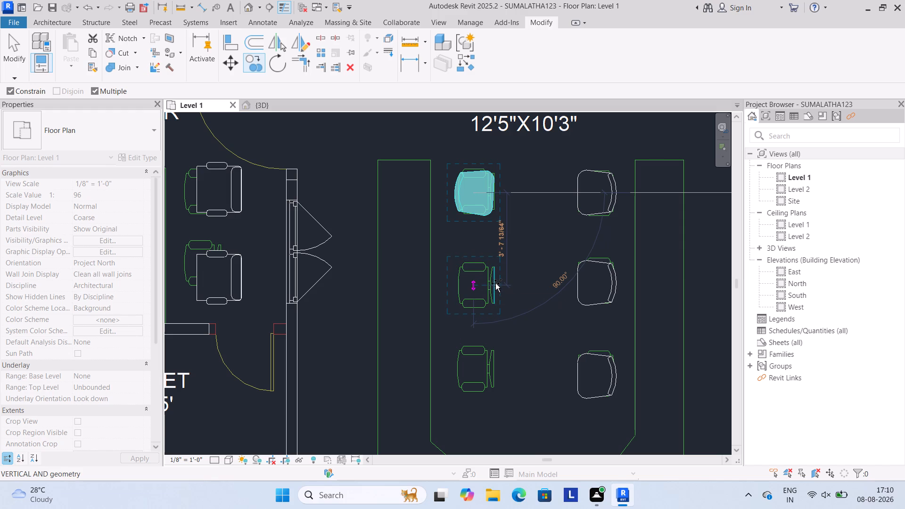
{"action": "left_click", "coordinate": [496, 284]}
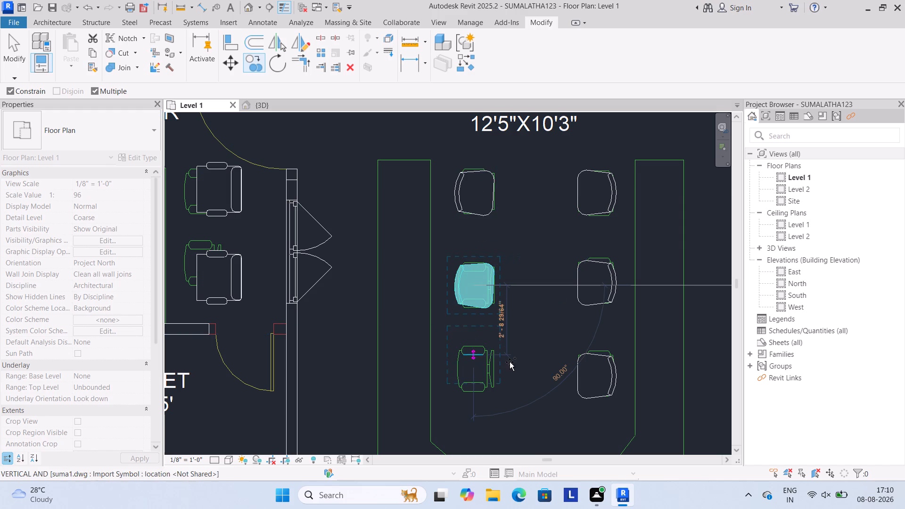
{"action": "left_click", "coordinate": [514, 374]}
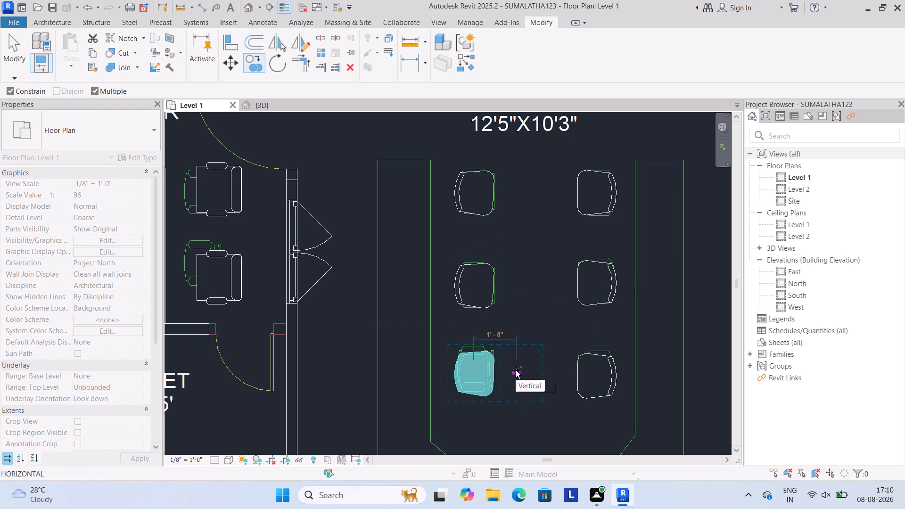
{"action": "key", "text": "Escape"}
{"action": "scroll", "coordinate": [516, 370], "scroll_direction": "down", "scroll_amount": 7}
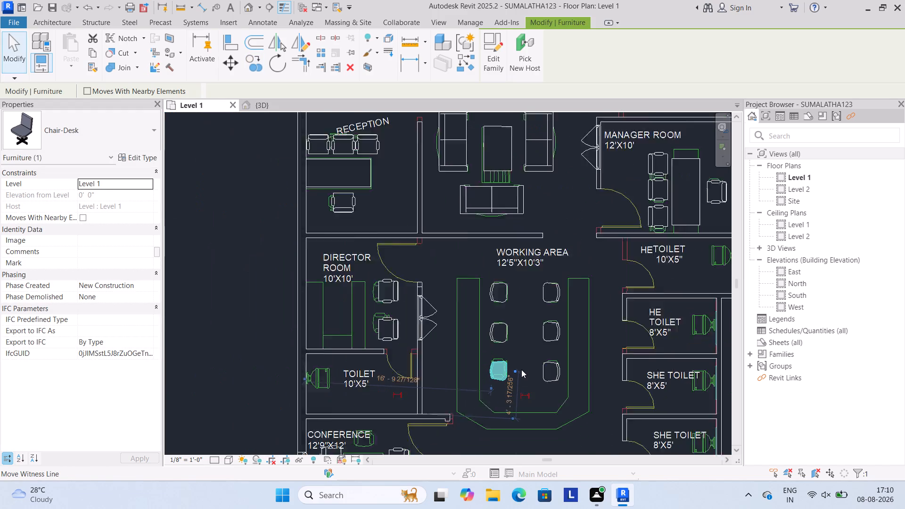
{"action": "middle_click_drag", "start_coordinate": [527, 377], "coordinate": [512, 328]}
{"action": "key", "text": "Escape"}
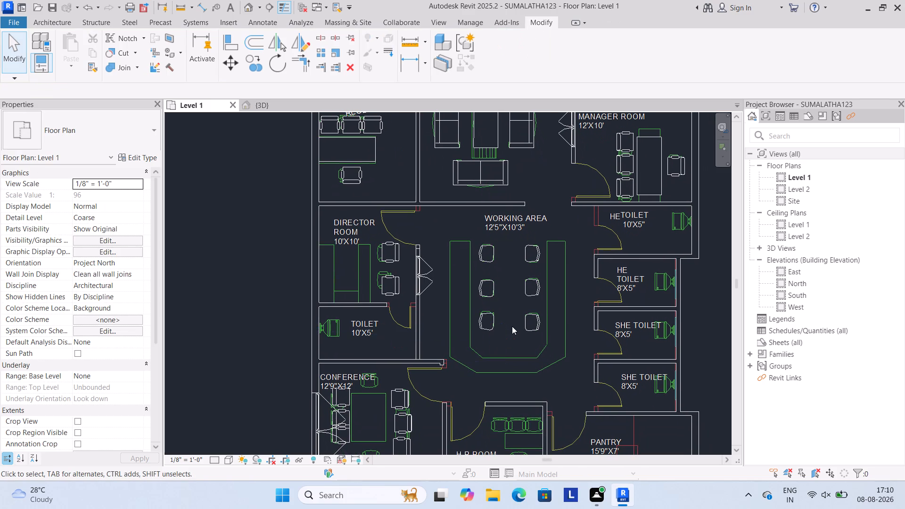
Copy the lowest desk chair of the Working Area's right-hand row about 2'-0" horizontally into the gap between the two rows.
{"action": "scroll", "coordinate": [512, 326], "scroll_direction": "down", "scroll_amount": 2}
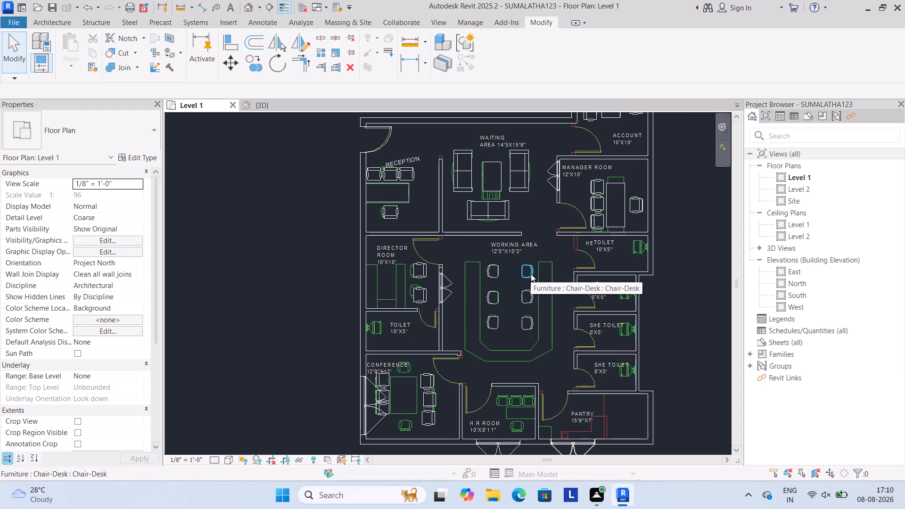
{"action": "left_click", "coordinate": [527, 328]}
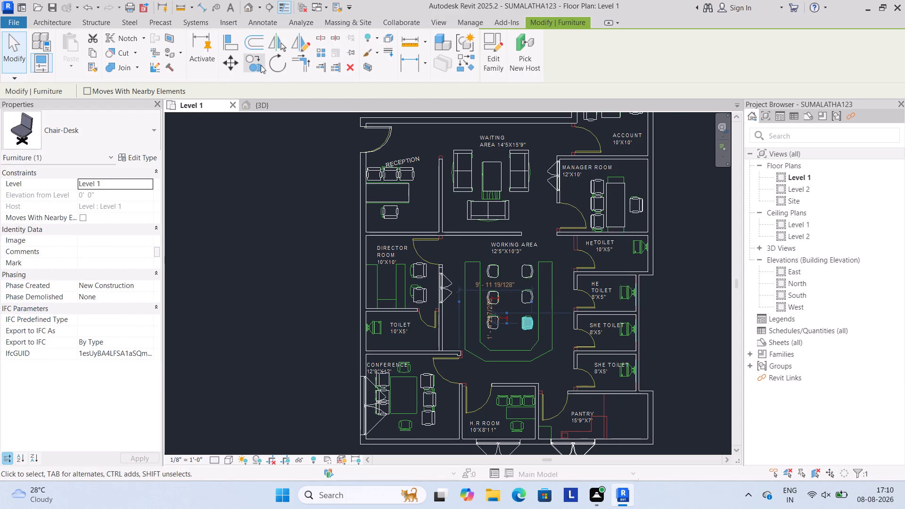
{"action": "left_click", "coordinate": [258, 65]}
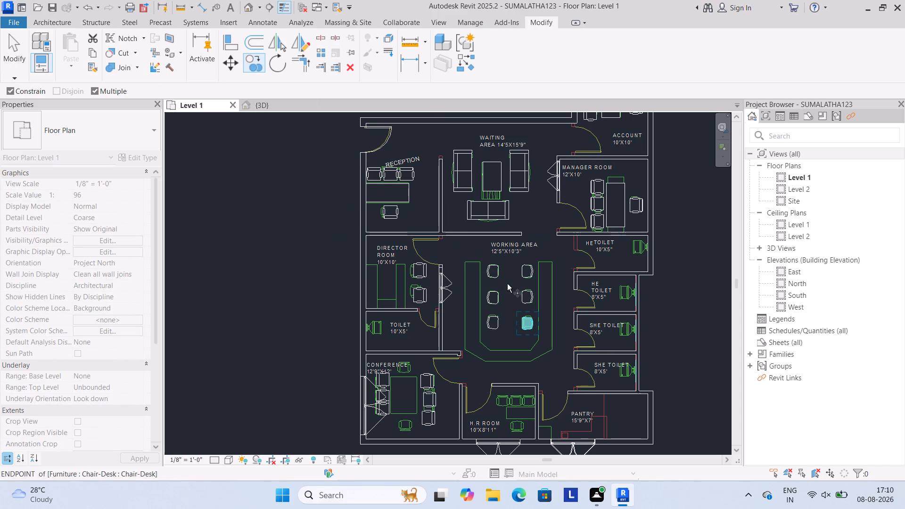
{"action": "left_click", "coordinate": [524, 323]}
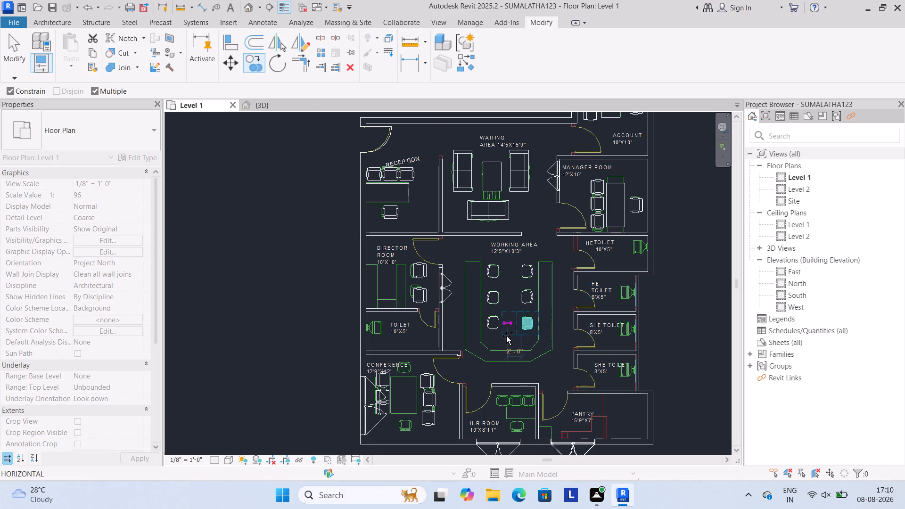
{"action": "left_click", "coordinate": [505, 336]}
{"action": "key", "text": "Escape"}
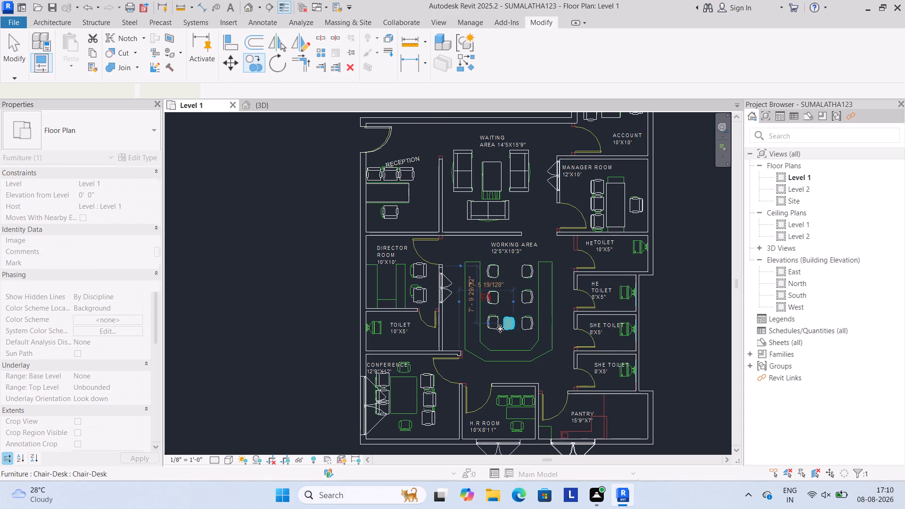
{"action": "key", "text": "Escape"}
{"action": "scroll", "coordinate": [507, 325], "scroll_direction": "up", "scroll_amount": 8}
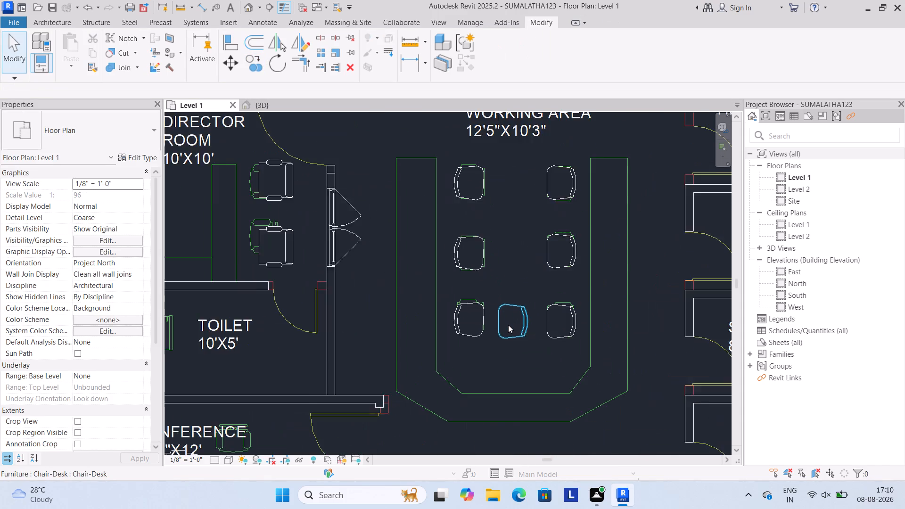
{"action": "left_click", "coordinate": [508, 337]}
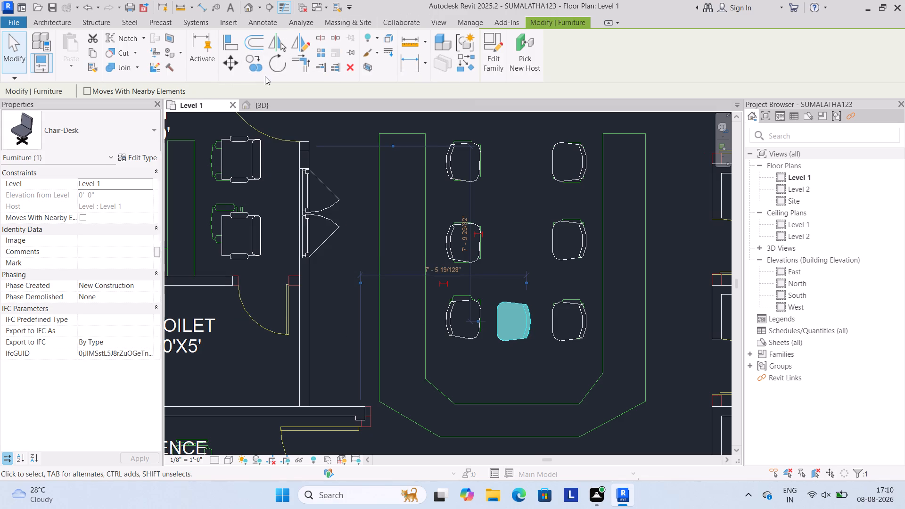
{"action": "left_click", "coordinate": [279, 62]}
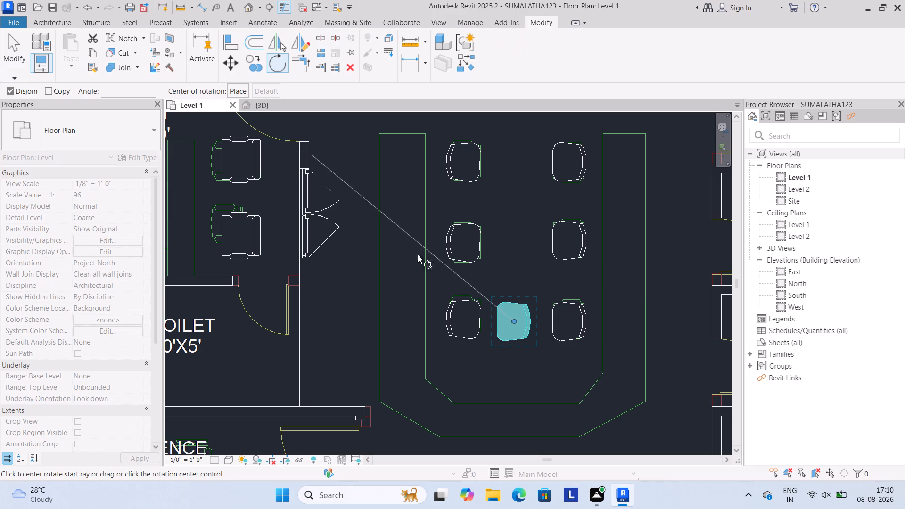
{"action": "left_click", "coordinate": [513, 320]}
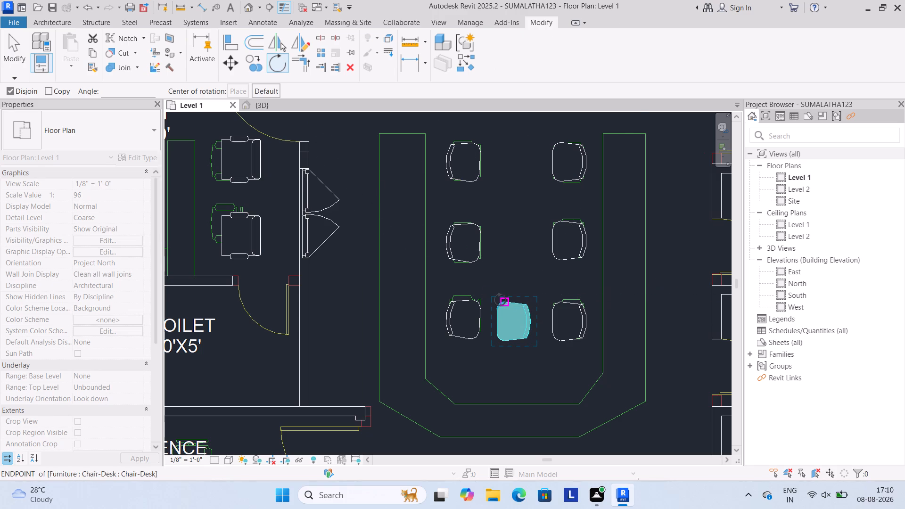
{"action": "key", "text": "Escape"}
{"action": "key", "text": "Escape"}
Rotate the chair between the two rows 90° counterclockwise about its centre so its backrest faces the top of the plan.
{"action": "scroll", "coordinate": [513, 300], "scroll_direction": "down", "scroll_amount": 2}
{"action": "left_click", "coordinate": [512, 300]}
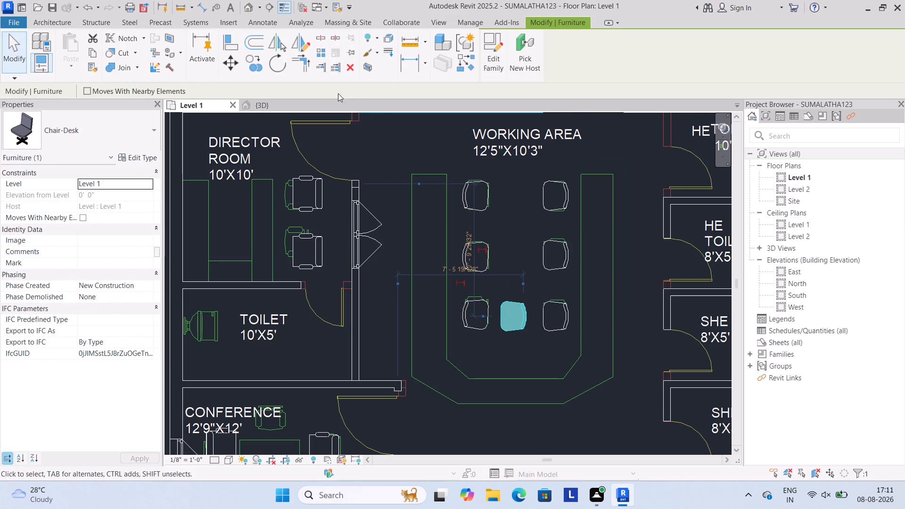
{"action": "left_click", "coordinate": [274, 64]}
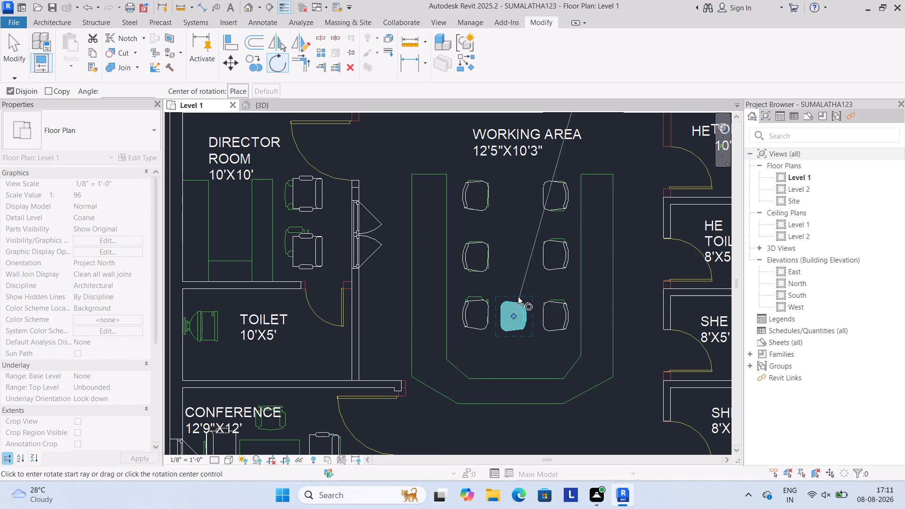
{"action": "scroll", "coordinate": [512, 314], "scroll_direction": "up", "scroll_amount": 4}
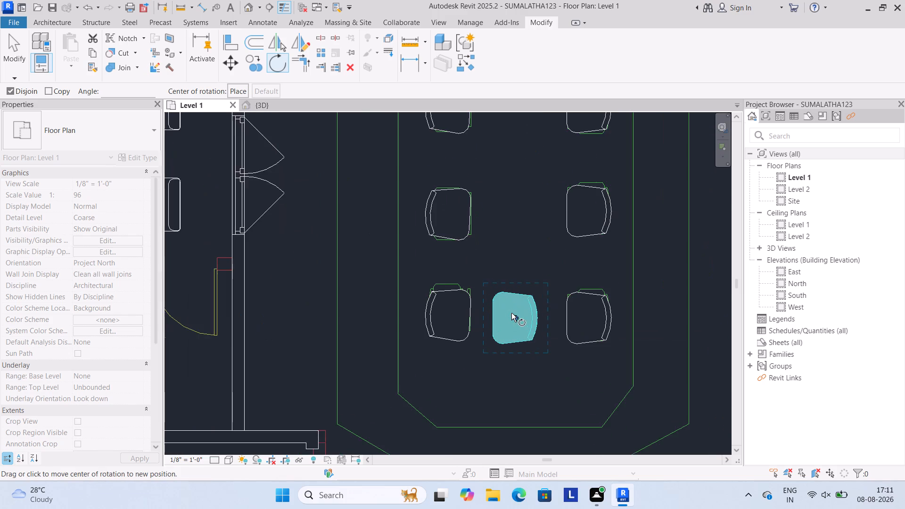
{"action": "scroll", "coordinate": [511, 313], "scroll_direction": "up", "scroll_amount": 5}
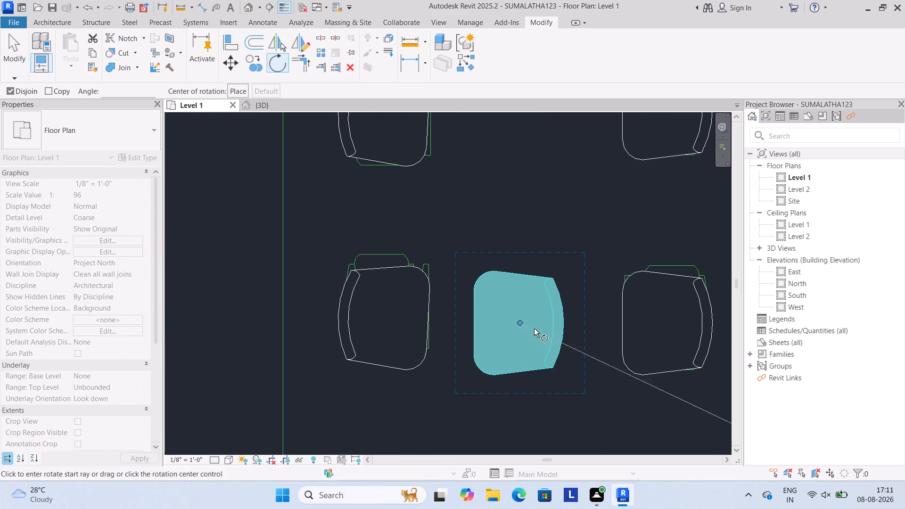
{"action": "left_click", "coordinate": [520, 348]}
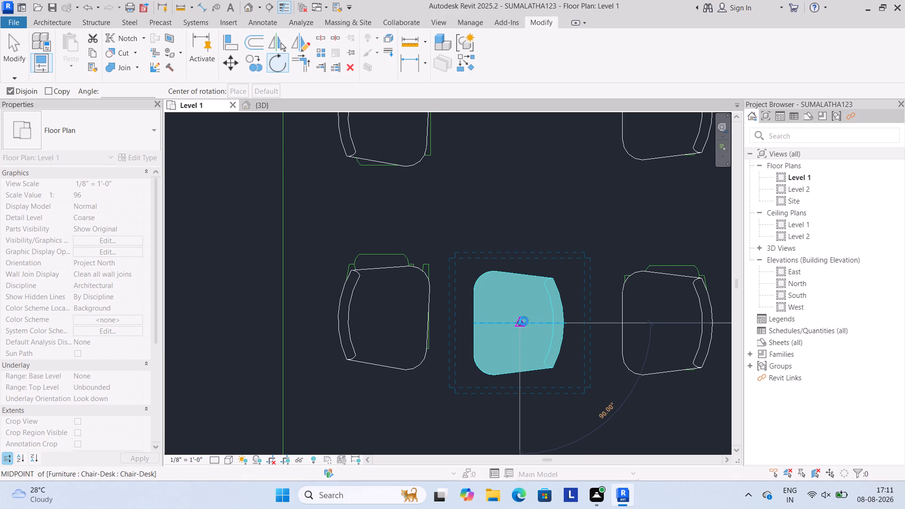
{"action": "left_click", "coordinate": [524, 321]}
{"action": "key", "text": "Escape"}
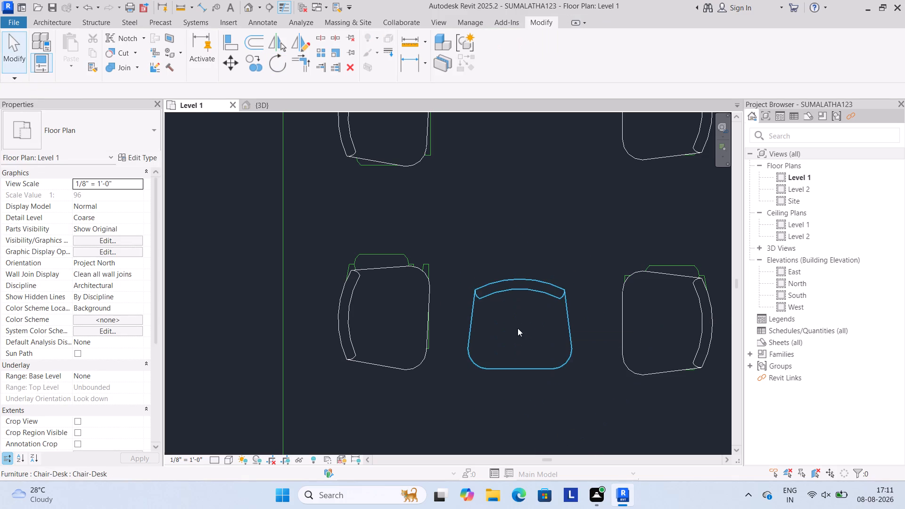
Copy the rotated desk chair from between the Working Area rows about 10'-3" straight down into the H.R Room, plus a second copy on its Pantry side.
{"action": "scroll", "coordinate": [516, 336], "scroll_direction": "down", "scroll_amount": 5}
{"action": "middle_click_drag", "start_coordinate": [519, 372], "coordinate": [502, 303]}
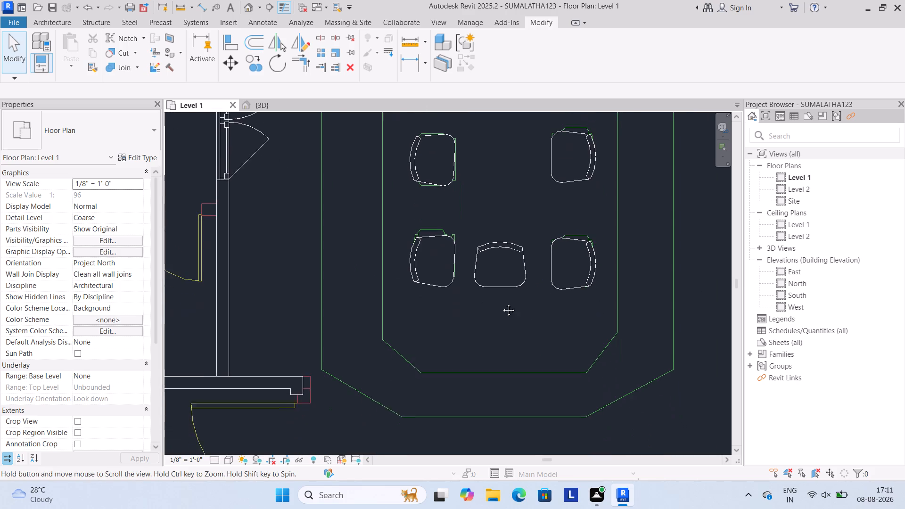
{"action": "middle_click_drag", "start_coordinate": [502, 303], "coordinate": [502, 294]}
{"action": "scroll", "coordinate": [501, 286], "scroll_direction": "down", "scroll_amount": 6}
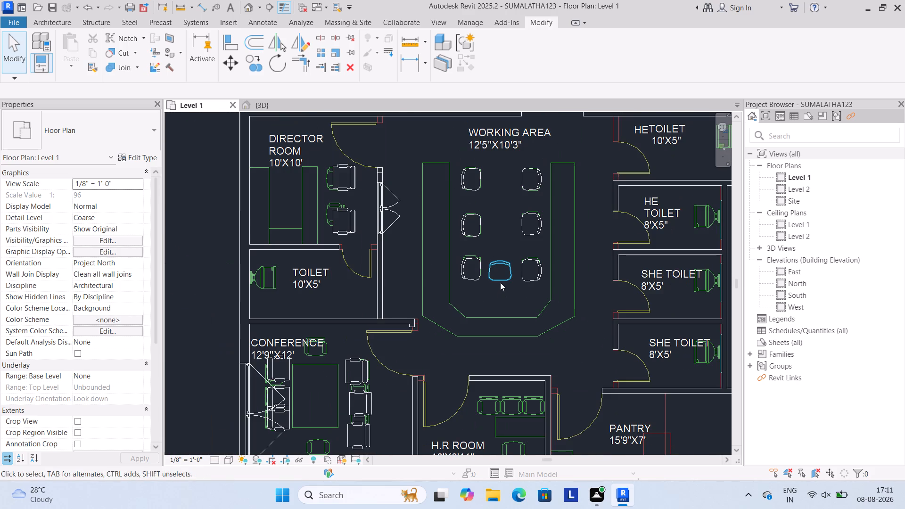
{"action": "left_click", "coordinate": [501, 280]}
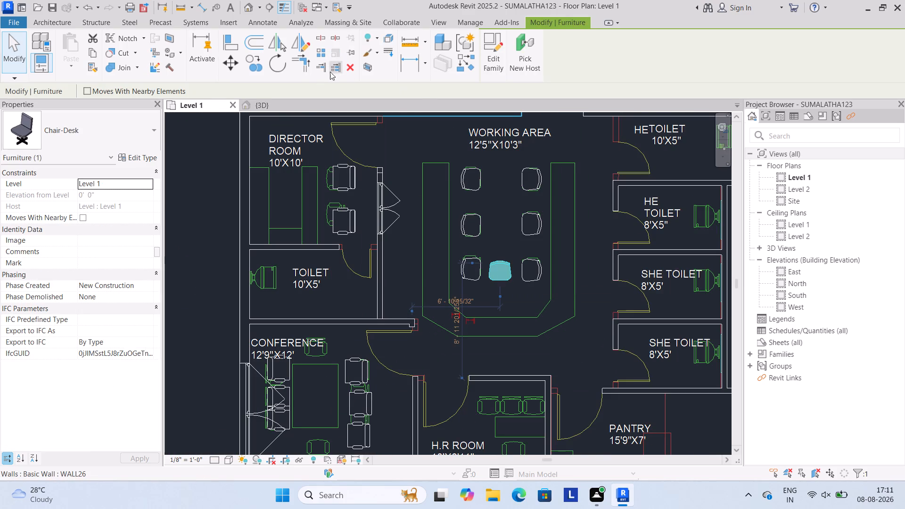
{"action": "left_click", "coordinate": [255, 66]}
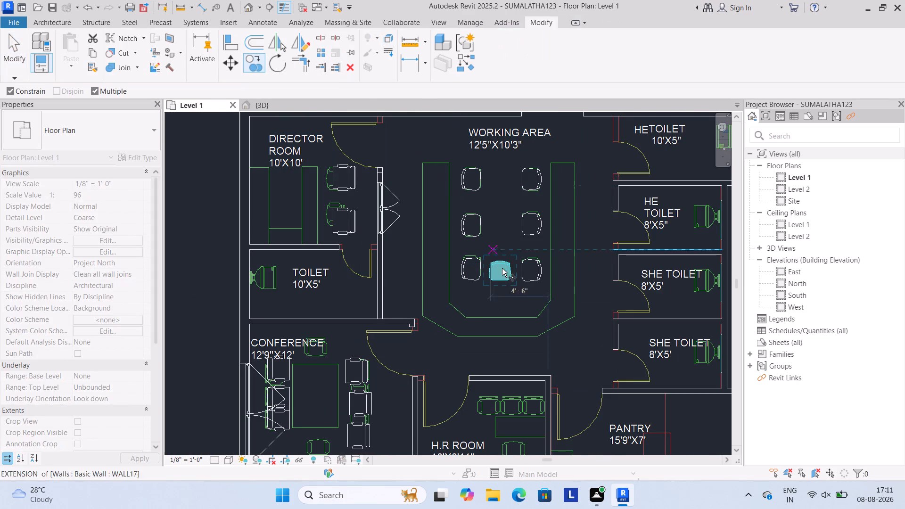
{"action": "left_click_drag", "start_coordinate": [504, 277], "coordinate": [520, 310]}
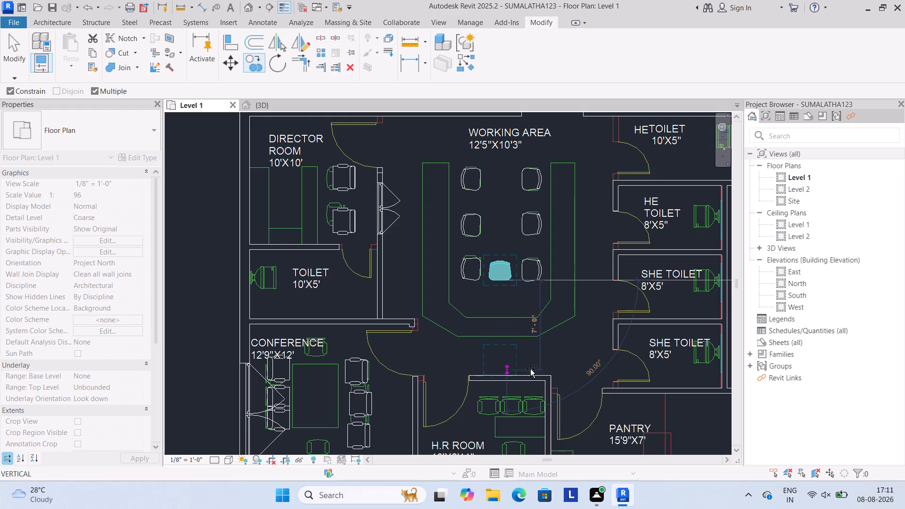
{"action": "middle_click_drag", "start_coordinate": [516, 416], "coordinate": [509, 341]}
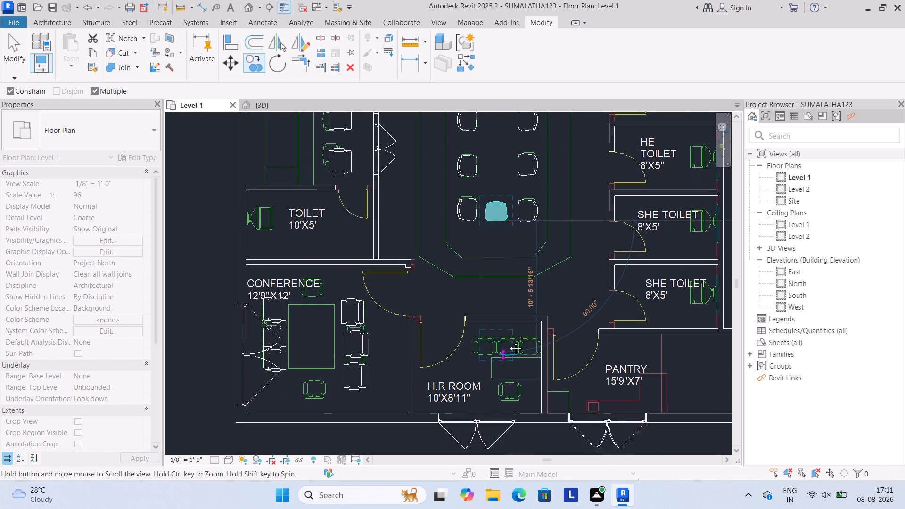
{"action": "scroll", "coordinate": [509, 345], "scroll_direction": "up", "scroll_amount": 1}
{"action": "middle_click_drag", "start_coordinate": [509, 341], "coordinate": [505, 331]}
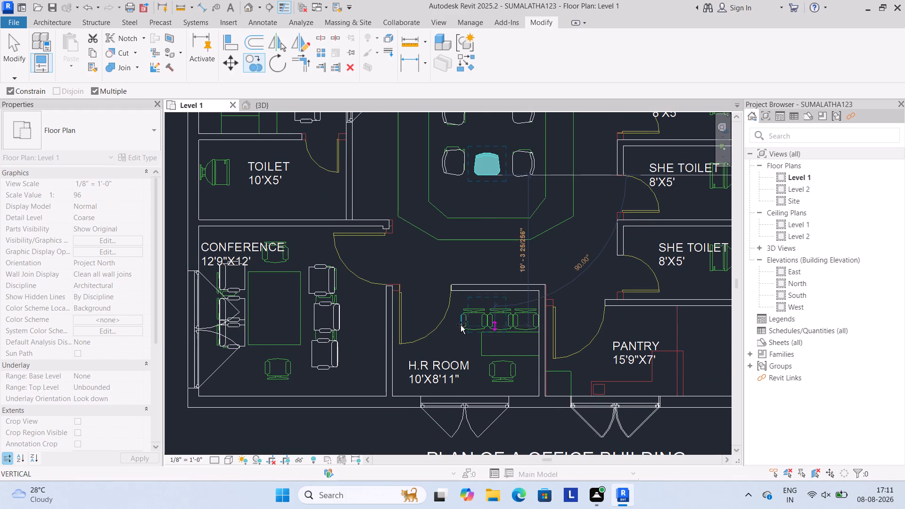
{"action": "left_click", "coordinate": [469, 324]}
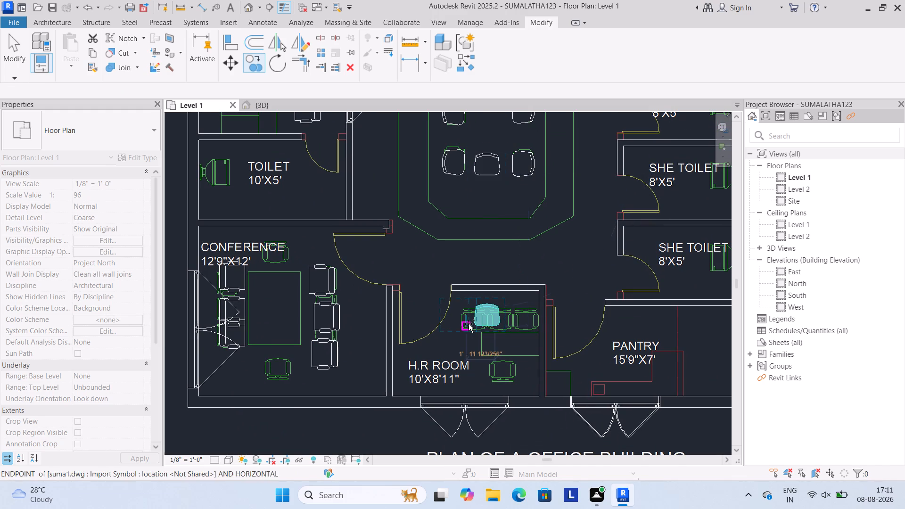
{"action": "left_click", "coordinate": [525, 316]}
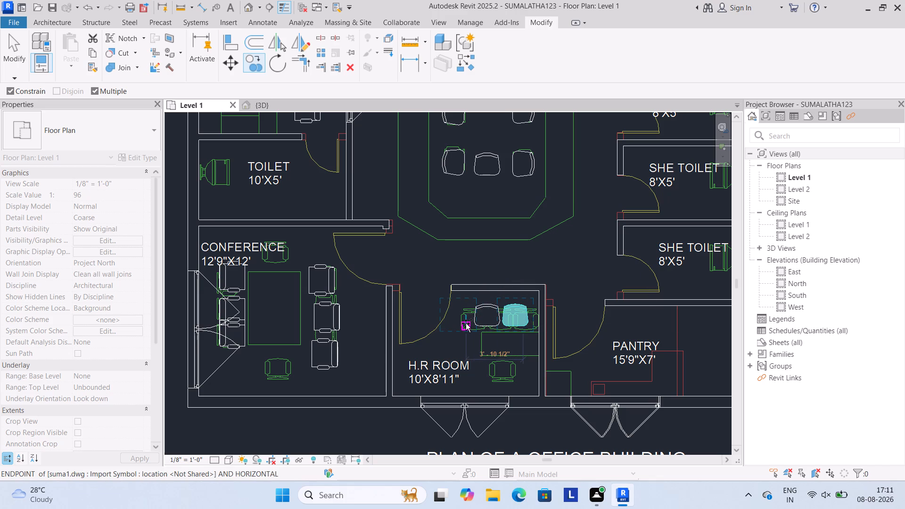
{"action": "key", "text": "Escape"}
{"action": "scroll", "coordinate": [477, 310], "scroll_direction": "down", "scroll_amount": 2}
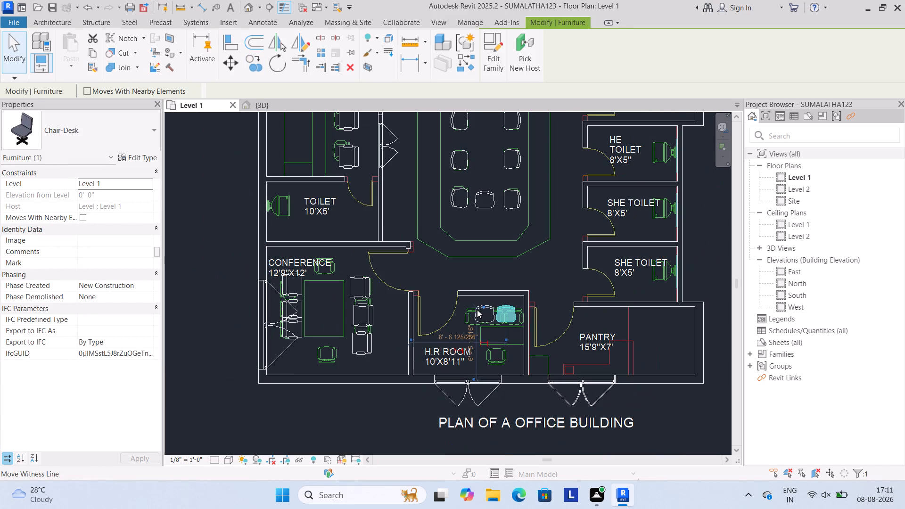
{"action": "key", "text": "Escape"}
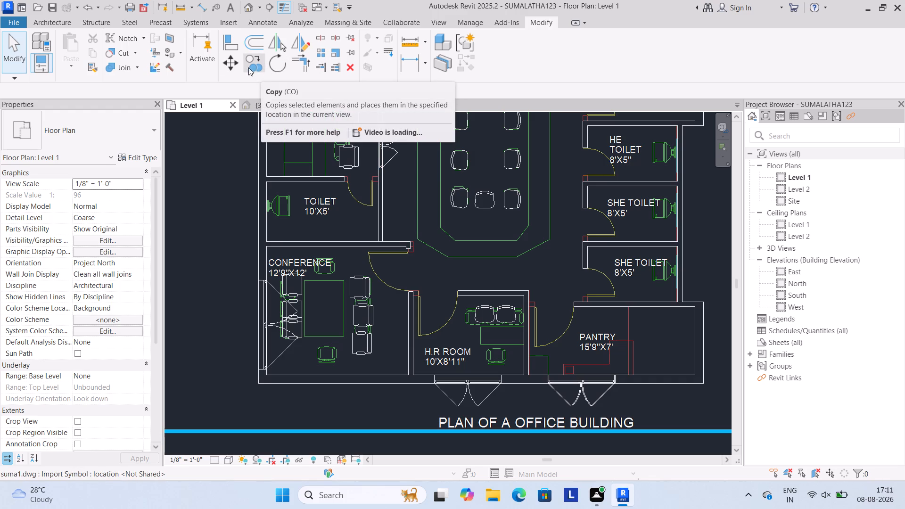
Move the H.R Room chair nearest the Pantry about 10" horizontally until it sits against the wall shared with the Pantry.
{"action": "left_click", "coordinate": [510, 319]}
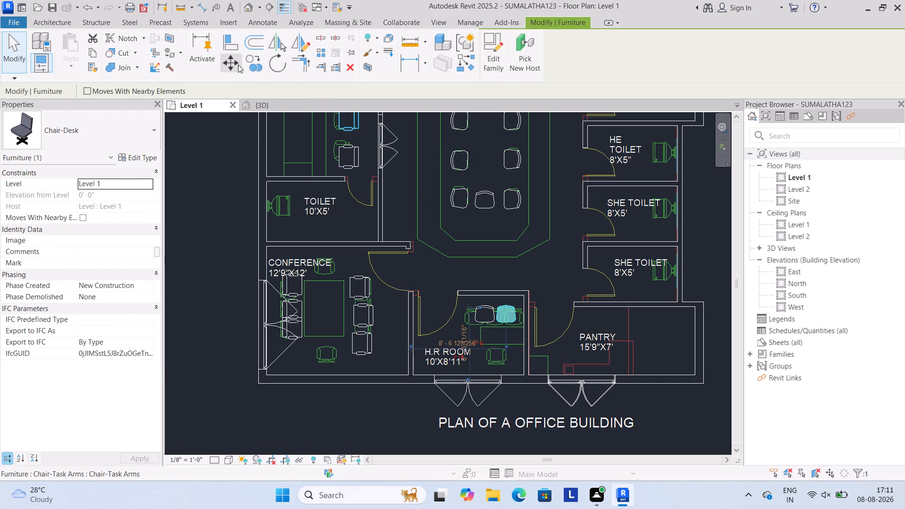
{"action": "left_click", "coordinate": [232, 63]}
{"action": "scroll", "coordinate": [504, 332], "scroll_direction": "up", "scroll_amount": 3}
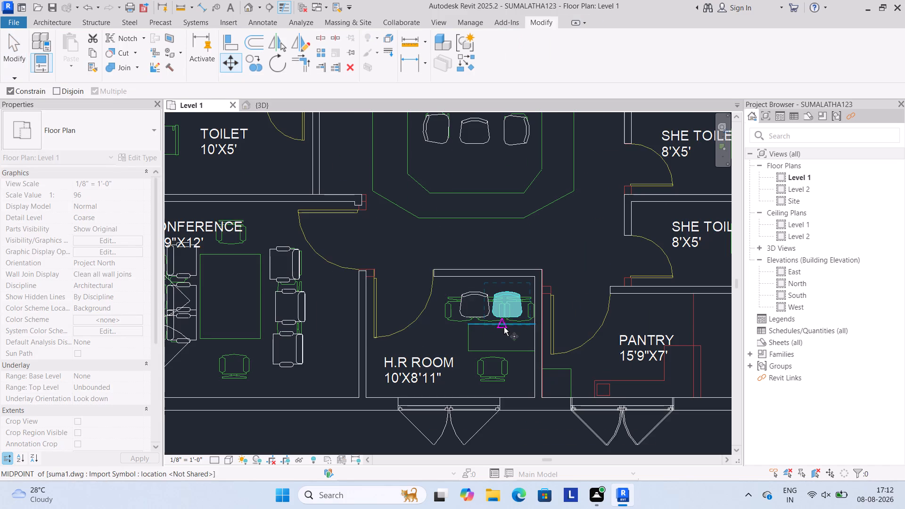
{"action": "left_click", "coordinate": [505, 302]}
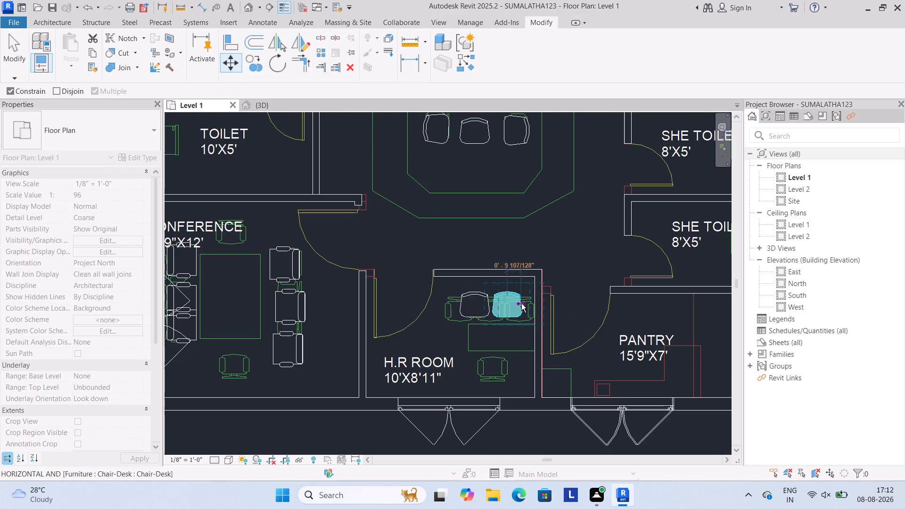
{"action": "left_click", "coordinate": [521, 304]}
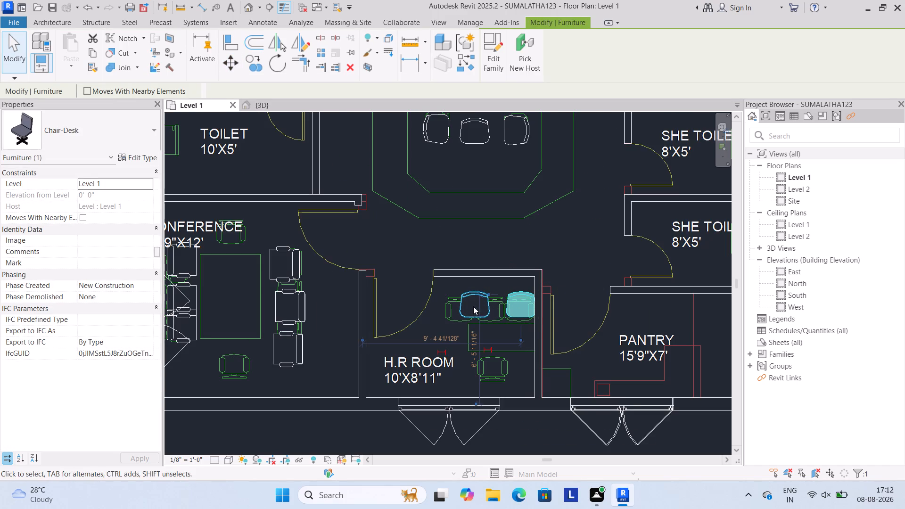
Shift the other copied H.R Room chair onto the middle green outline of the three above the desk.
{"action": "left_click", "coordinate": [474, 314]}
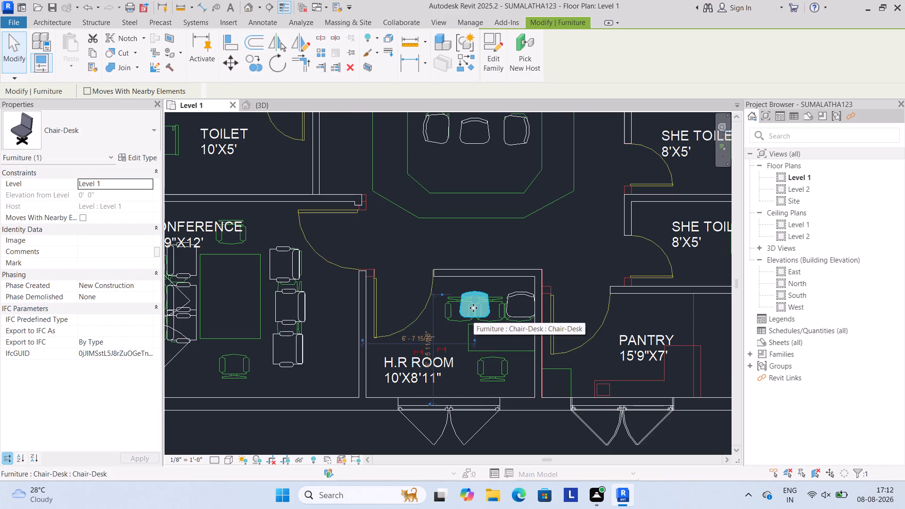
{"action": "left_click_drag", "start_coordinate": [474, 302], "coordinate": [491, 307]}
{"action": "left_click", "coordinate": [490, 306]}
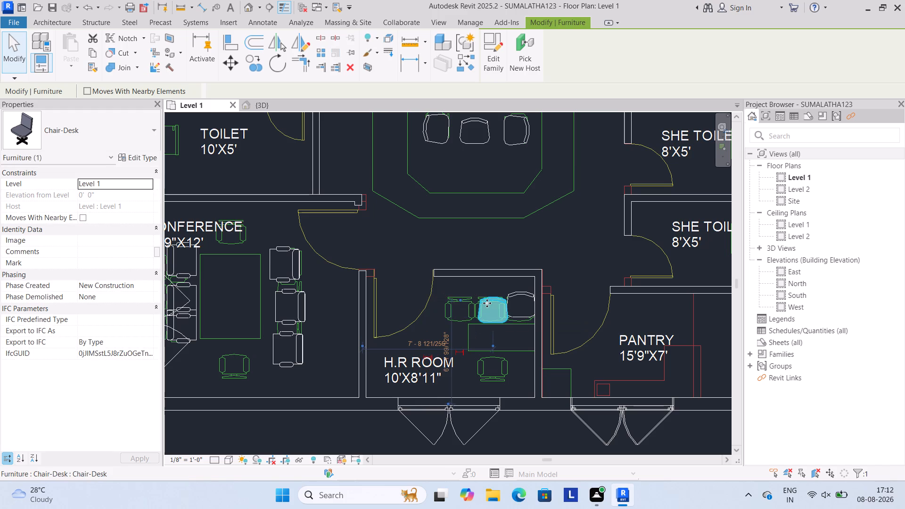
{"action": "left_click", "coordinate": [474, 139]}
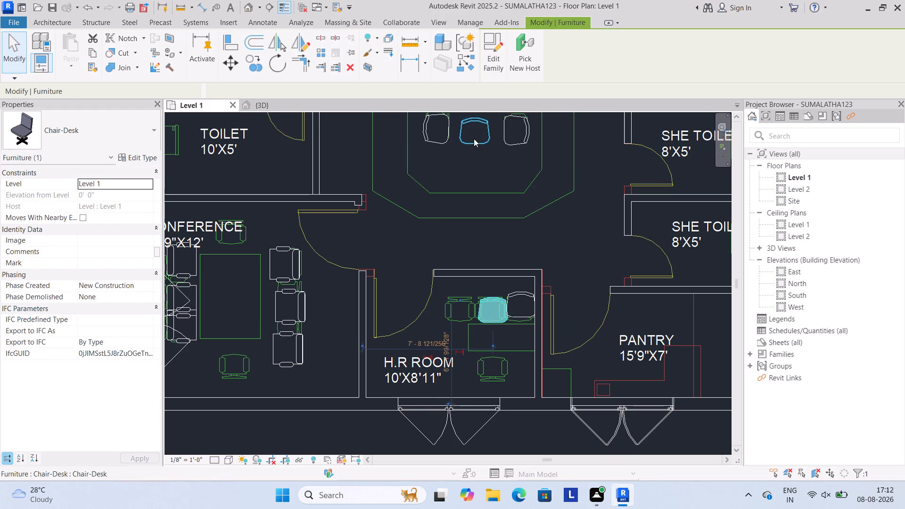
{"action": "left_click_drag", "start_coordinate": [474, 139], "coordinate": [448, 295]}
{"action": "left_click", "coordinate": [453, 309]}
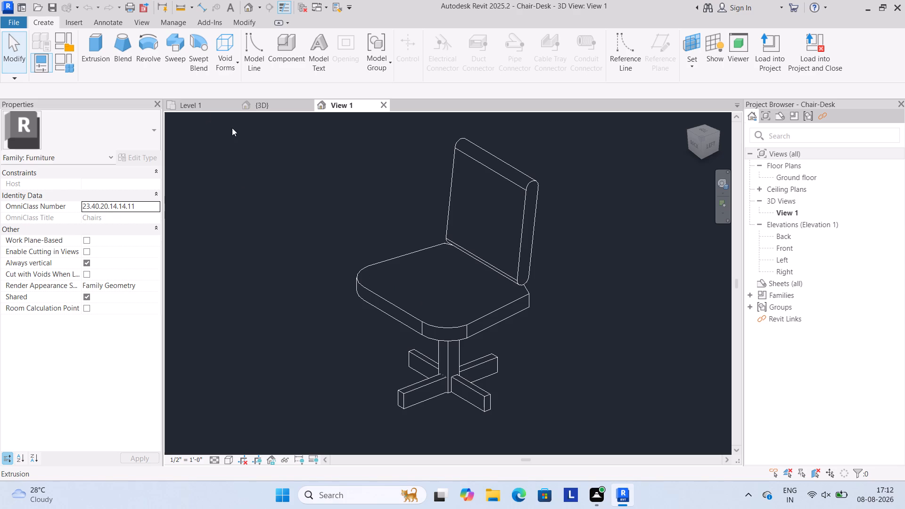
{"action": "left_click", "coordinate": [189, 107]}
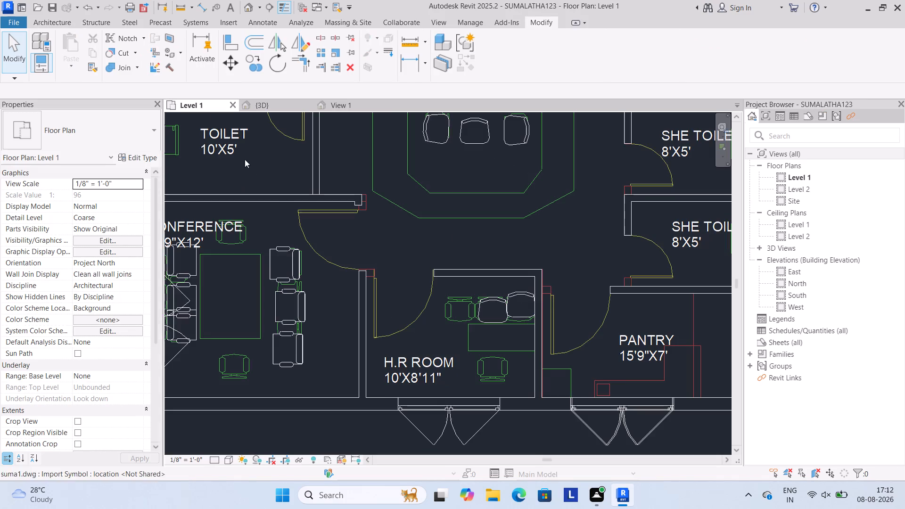
Move the desk chair between the two Working Area rows straight down into the H.R Room, near the row of green chair outlines.
{"action": "scroll", "coordinate": [279, 188], "scroll_direction": "down", "scroll_amount": 6}
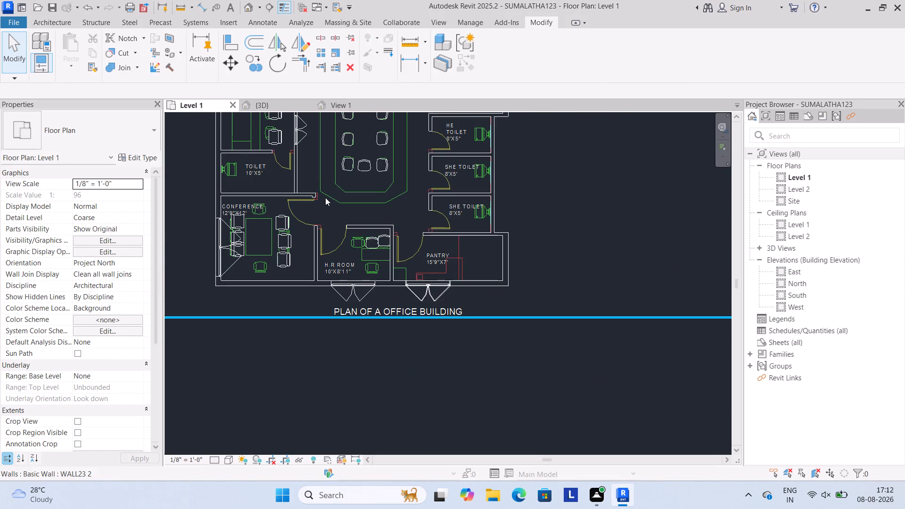
{"action": "middle_click_drag", "start_coordinate": [330, 200], "coordinate": [370, 258]}
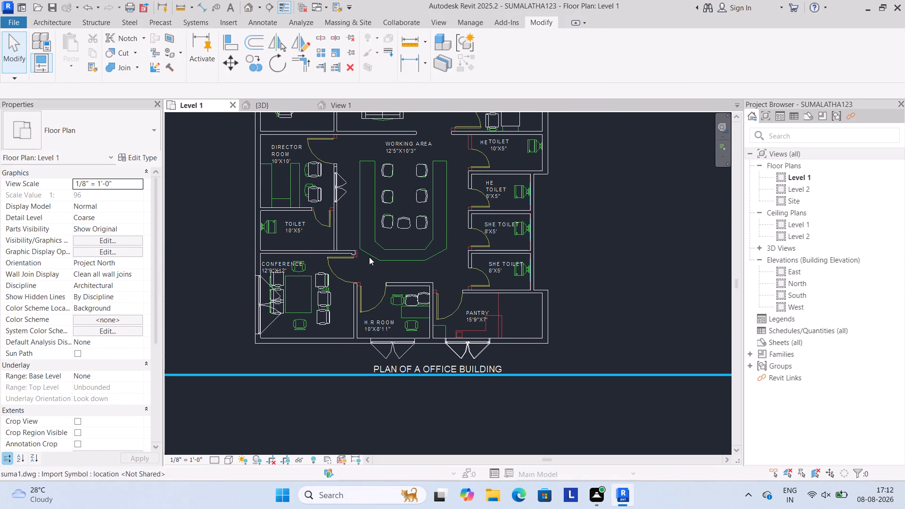
{"action": "left_click", "coordinate": [404, 225]}
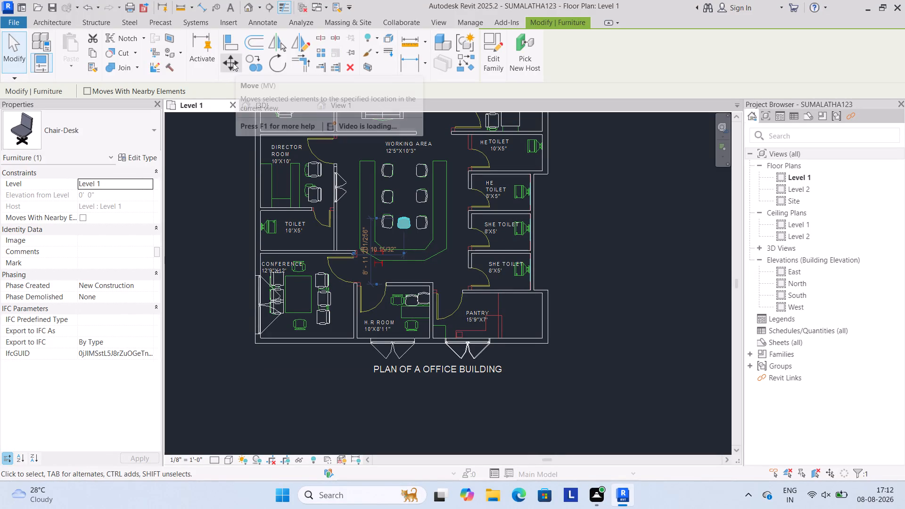
{"action": "left_click", "coordinate": [233, 63]}
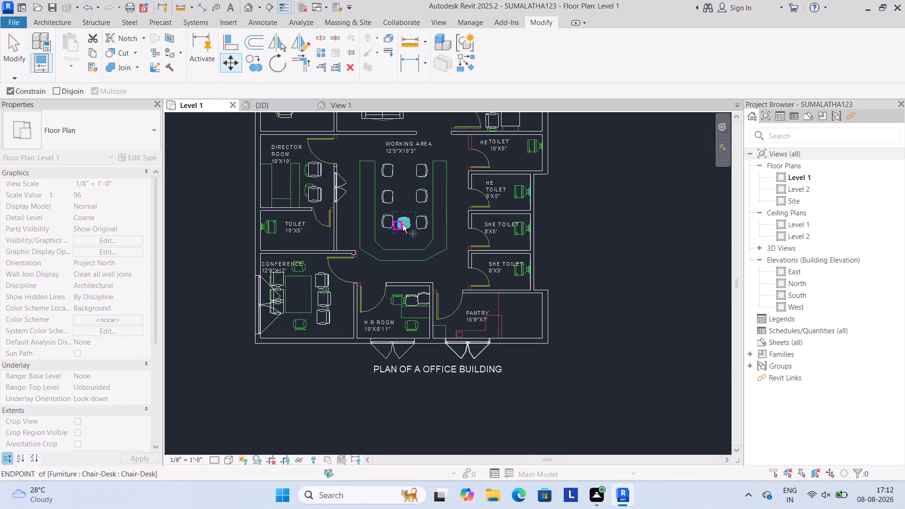
{"action": "left_click", "coordinate": [403, 219]}
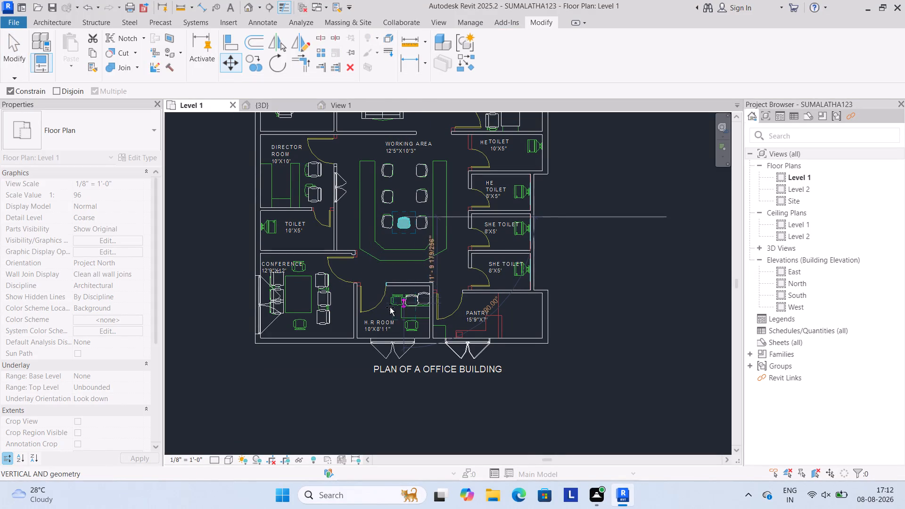
{"action": "left_click", "coordinate": [391, 298]}
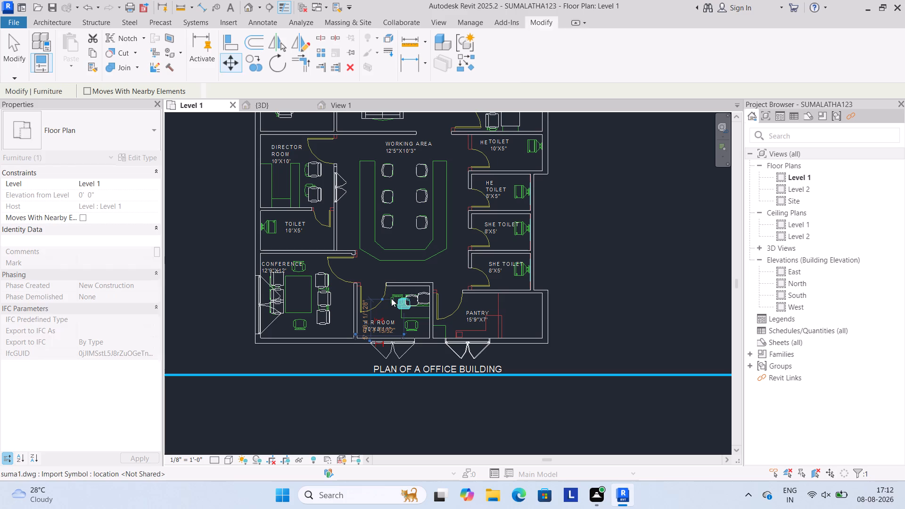
{"action": "key", "text": "Escape"}
{"action": "key", "text": "Escape"}
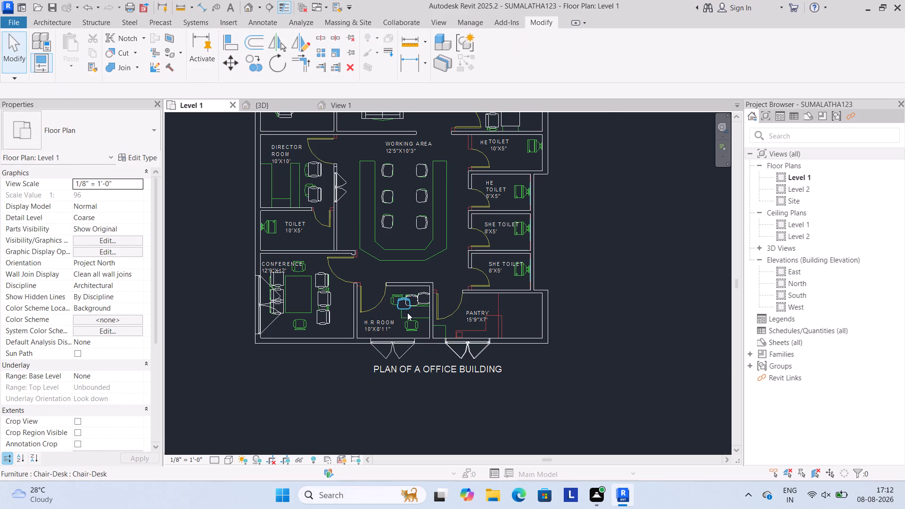
Align the newly moved H.R Room chair with the leftmost green chair outline by moving it sideways and up.
{"action": "scroll", "coordinate": [409, 310], "scroll_direction": "up", "scroll_amount": 4}
{"action": "left_click", "coordinate": [397, 306]}
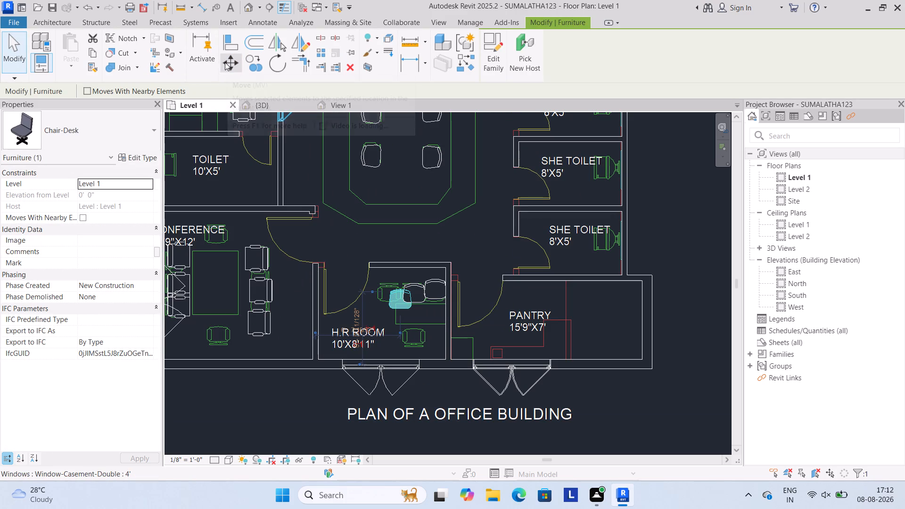
{"action": "left_click", "coordinate": [225, 62]}
{"action": "left_click_drag", "start_coordinate": [393, 303], "coordinate": [384, 302]}
{"action": "left_click", "coordinate": [378, 300]}
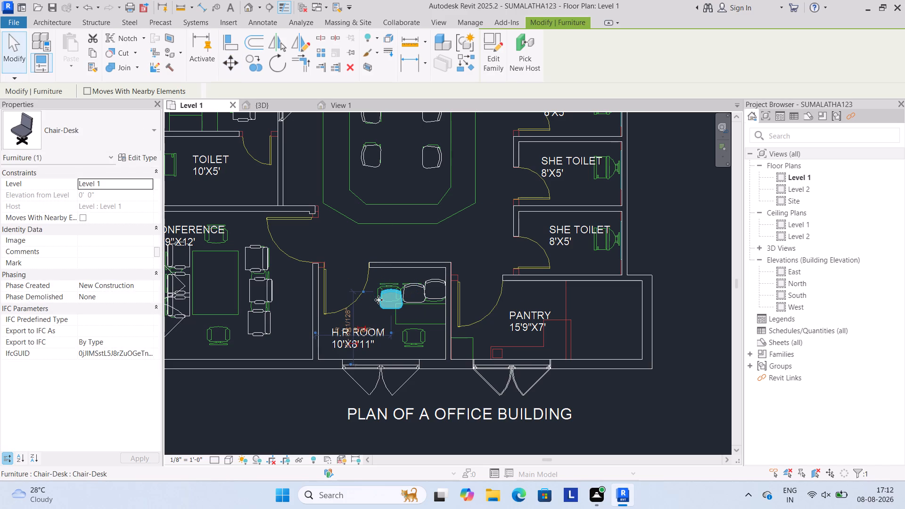
{"action": "left_click", "coordinate": [389, 296]}
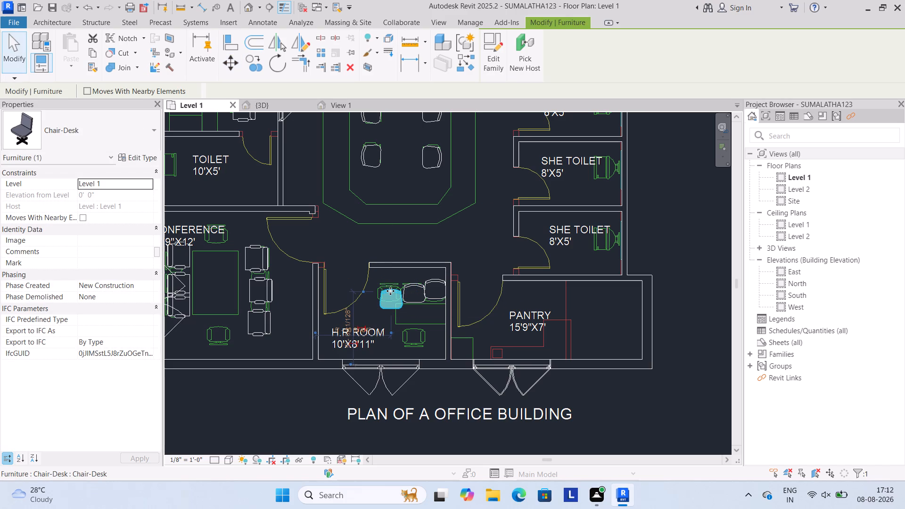
{"action": "left_click", "coordinate": [233, 65]}
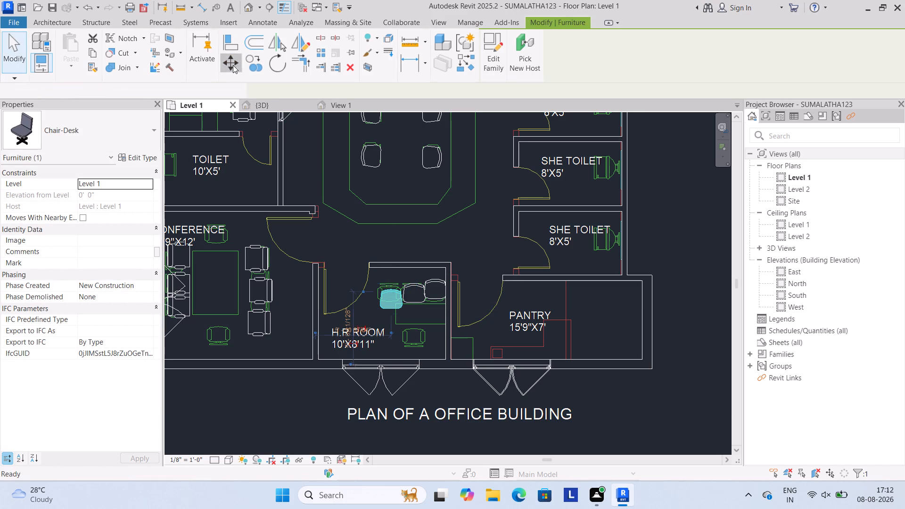
{"action": "left_click_drag", "start_coordinate": [381, 300], "coordinate": [379, 296]}
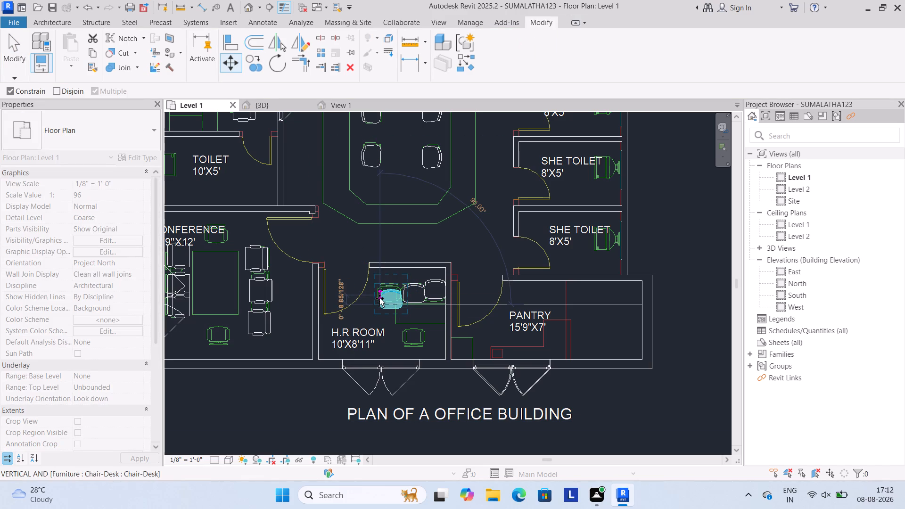
{"action": "left_click", "coordinate": [379, 299]}
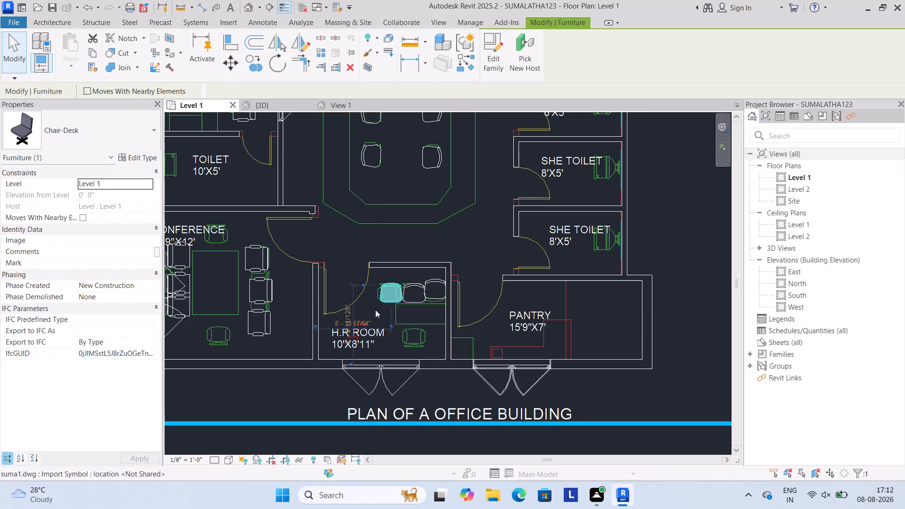
{"action": "key", "text": "Escape"}
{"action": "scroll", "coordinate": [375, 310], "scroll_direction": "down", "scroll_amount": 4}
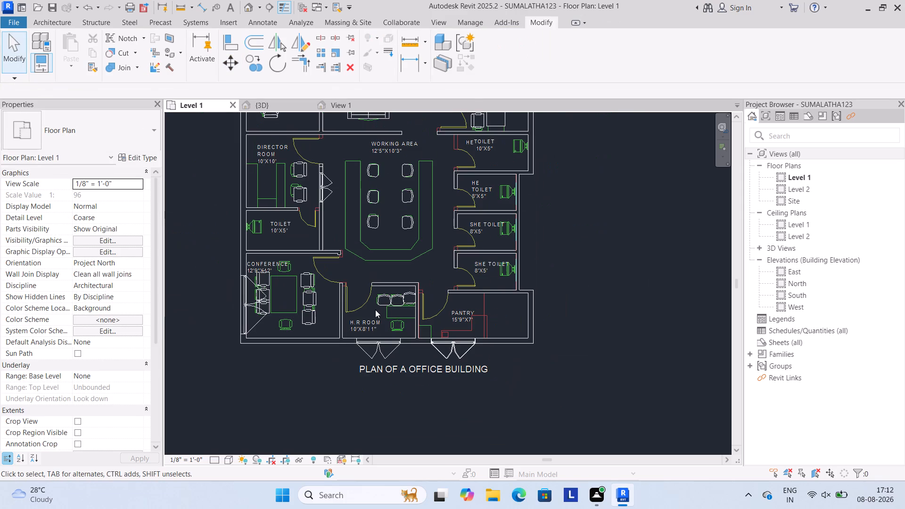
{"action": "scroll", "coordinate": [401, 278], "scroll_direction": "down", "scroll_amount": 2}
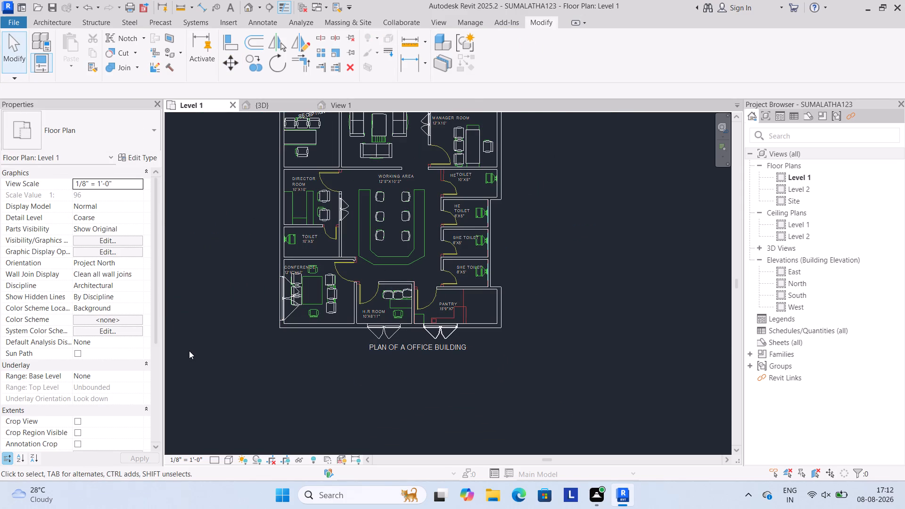
Copy the chair at the Reception desk straight down into the Conference room, beside the green chair outline below the table.
{"action": "scroll", "coordinate": [189, 351], "scroll_direction": "down", "scroll_amount": 1}
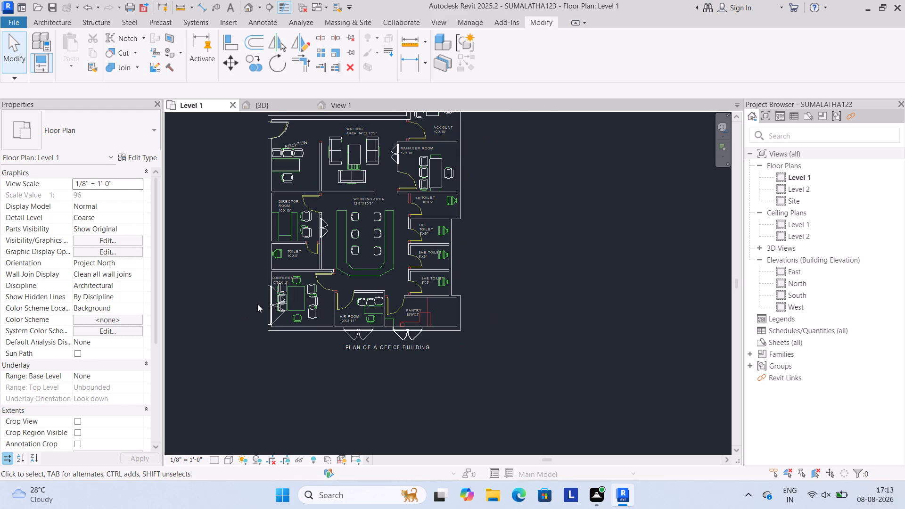
{"action": "scroll", "coordinate": [257, 304], "scroll_direction": "up", "scroll_amount": 3}
{"action": "scroll", "coordinate": [264, 303], "scroll_direction": "down", "scroll_amount": 2}
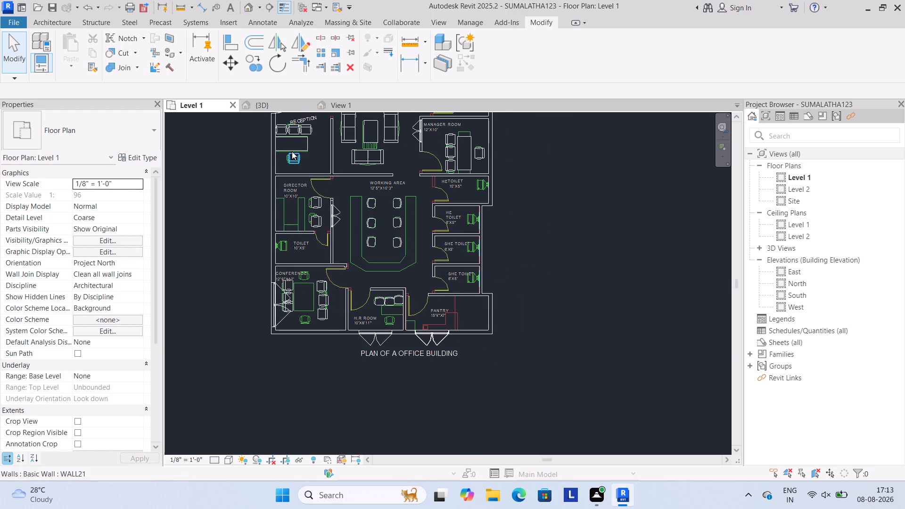
{"action": "left_click", "coordinate": [294, 156]}
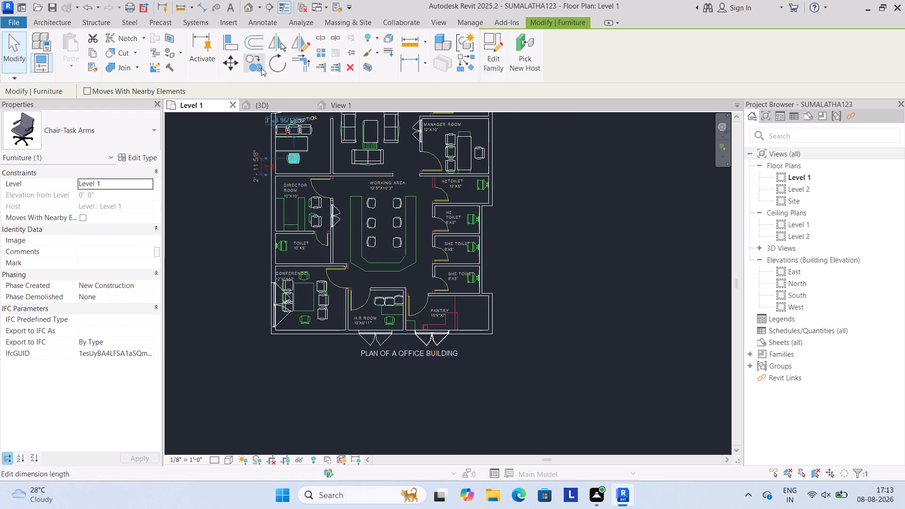
{"action": "left_click", "coordinate": [255, 60]}
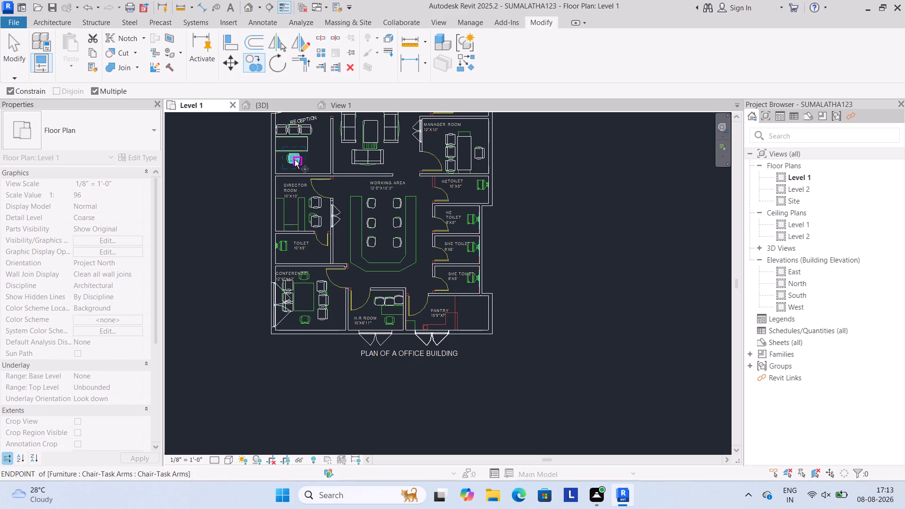
{"action": "left_click", "coordinate": [295, 156]}
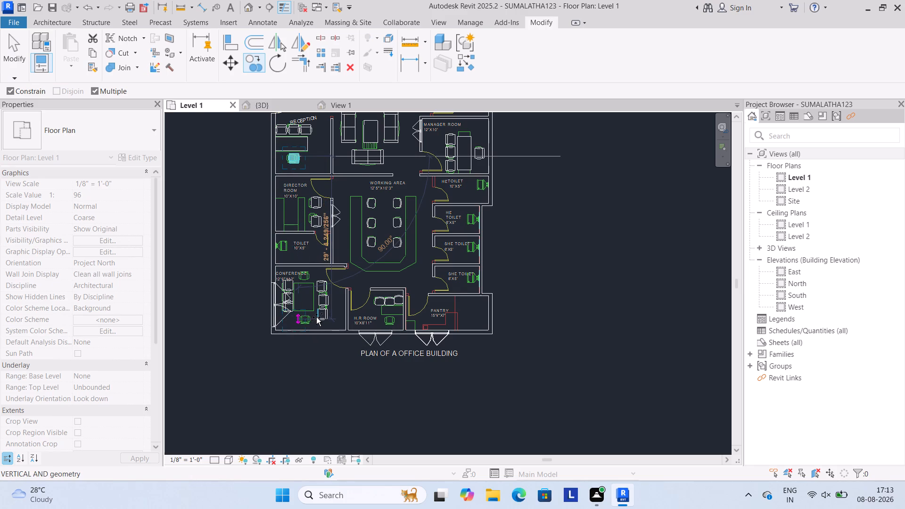
{"action": "scroll", "coordinate": [310, 318], "scroll_direction": "up", "scroll_amount": 1}
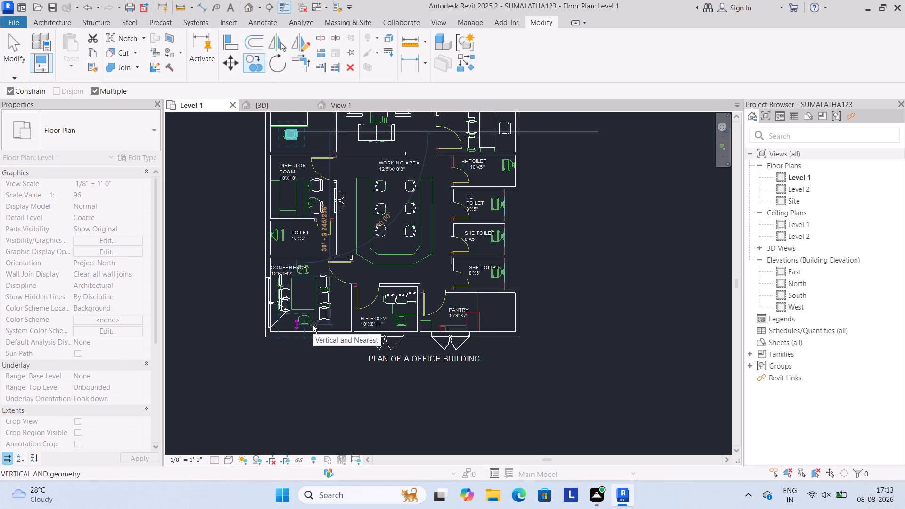
{"action": "key", "text": "space"}
{"action": "key", "text": "space"}
{"action": "key", "text": "space"}
{"action": "key", "text": "space"}
{"action": "key", "text": "space"}
{"action": "key", "text": "space"}
{"action": "key", "text": "space"}
{"action": "key", "text": "space"}
{"action": "key", "text": "space"}
{"action": "key", "text": "space"}
{"action": "key", "text": "space"}
{"action": "key", "text": "space"}
{"action": "key", "text": "space"}
{"action": "key", "text": "space"}
{"action": "key", "text": "space"}
{"action": "key", "text": "space"}
{"action": "key", "text": "space"}
{"action": "key", "text": "space"}
{"action": "key", "text": "space"}
{"action": "key", "text": "space"}
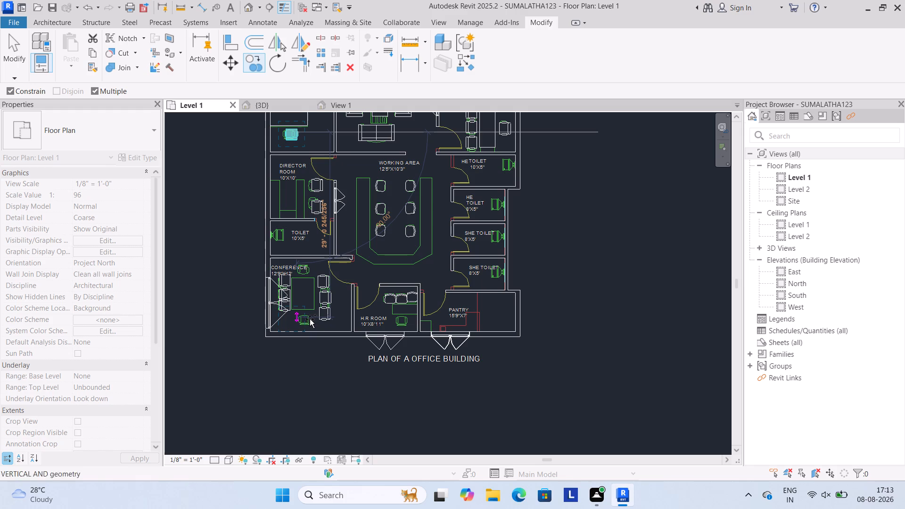
{"action": "left_click", "coordinate": [308, 319]}
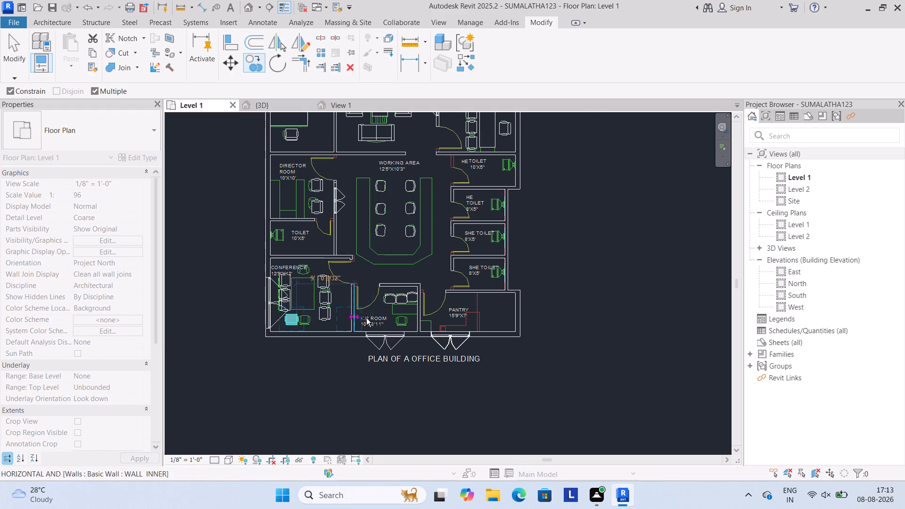
Place another copy of that chair horizontally across onto the green outline at the H.R Room desk.
{"action": "left_click", "coordinate": [404, 319]}
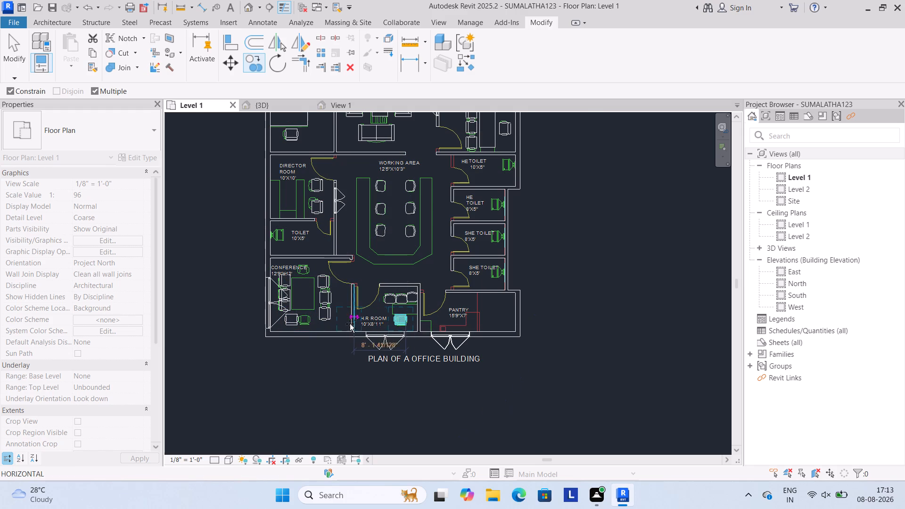
{"action": "key", "text": "Escape"}
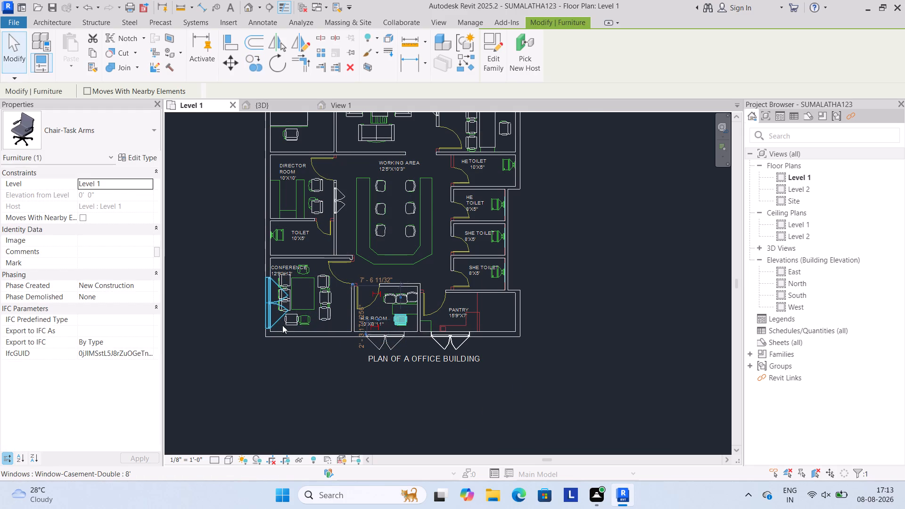
{"action": "key", "text": "Escape"}
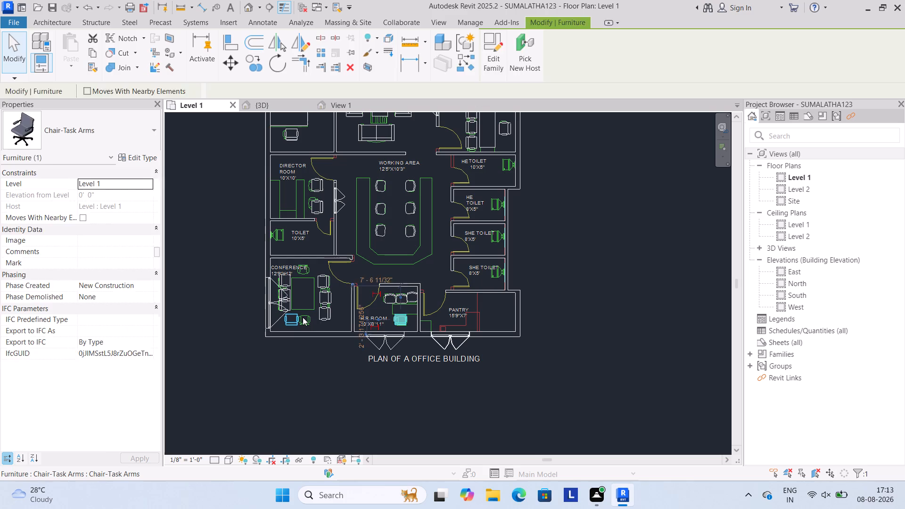
{"action": "key", "text": "Escape"}
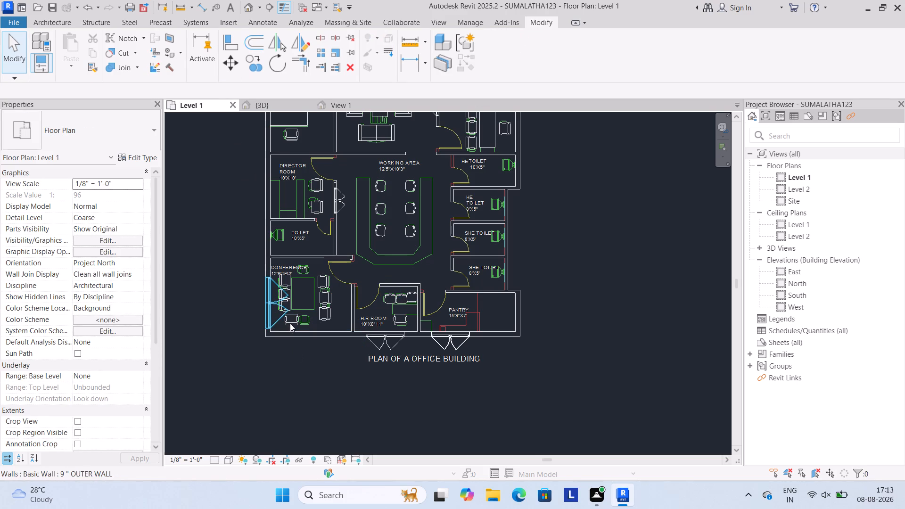
Move the copied Conference room chair horizontally onto the green chair outline below the table.
{"action": "scroll", "coordinate": [289, 319], "scroll_direction": "up", "scroll_amount": 7}
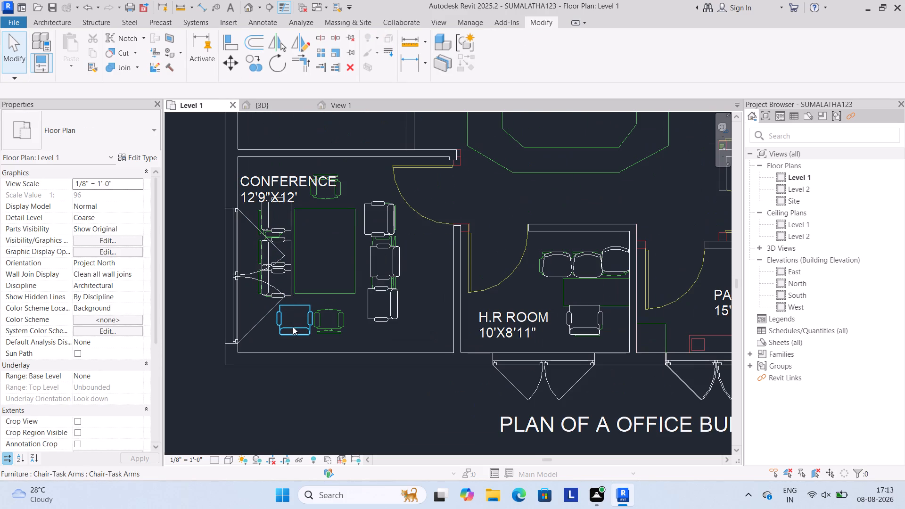
{"action": "left_click", "coordinate": [293, 329]}
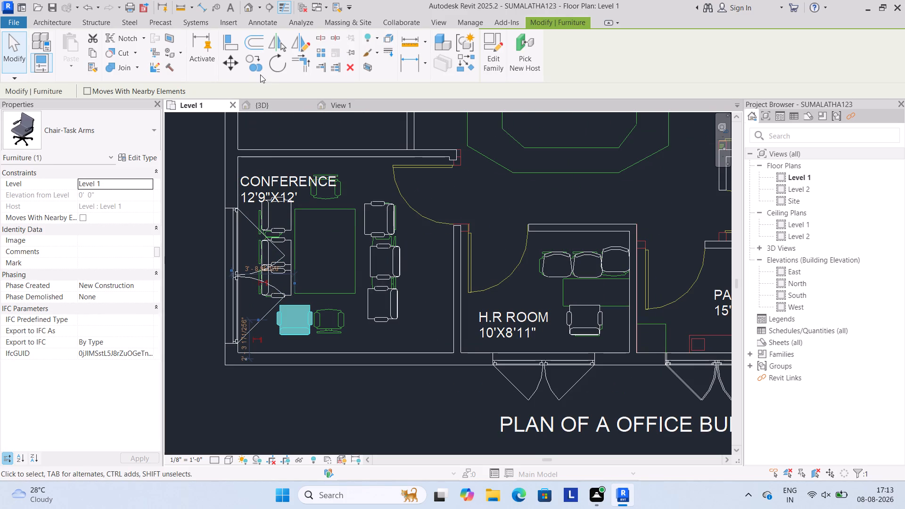
{"action": "left_click", "coordinate": [232, 61]}
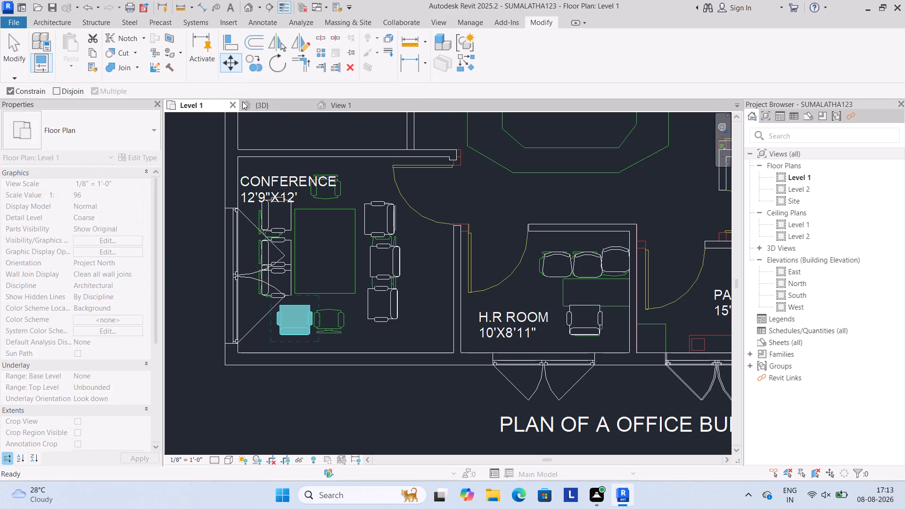
{"action": "left_click_drag", "start_coordinate": [294, 317], "coordinate": [307, 317]}
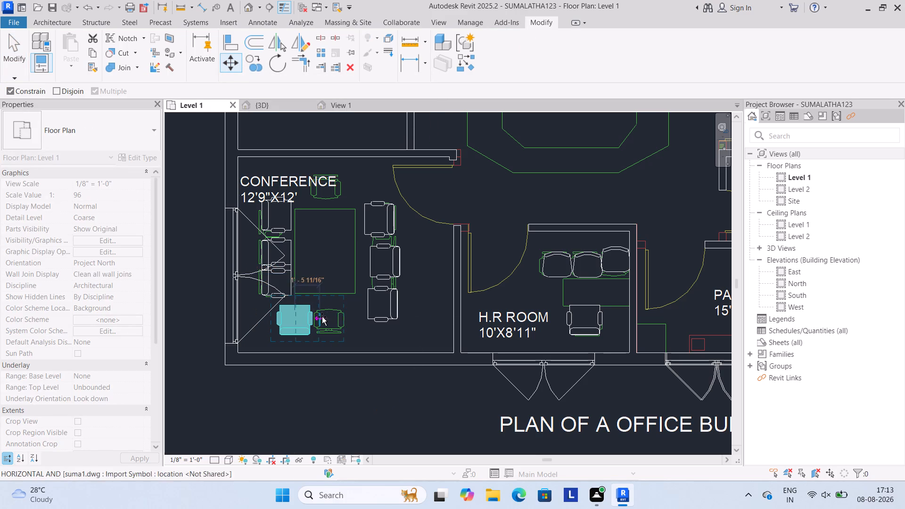
{"action": "left_click", "coordinate": [327, 316]}
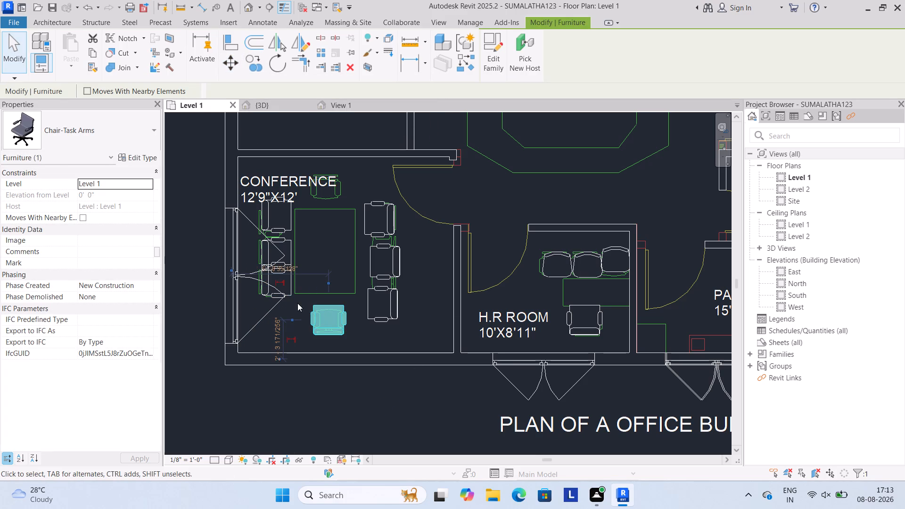
{"action": "scroll", "coordinate": [297, 303], "scroll_direction": "down", "scroll_amount": 2}
{"action": "key", "text": "Escape"}
Copy the Reception chair farthest from the outer wall straight down onto the green outline above the Conference table.
{"action": "scroll", "coordinate": [290, 295], "scroll_direction": "down", "scroll_amount": 2}
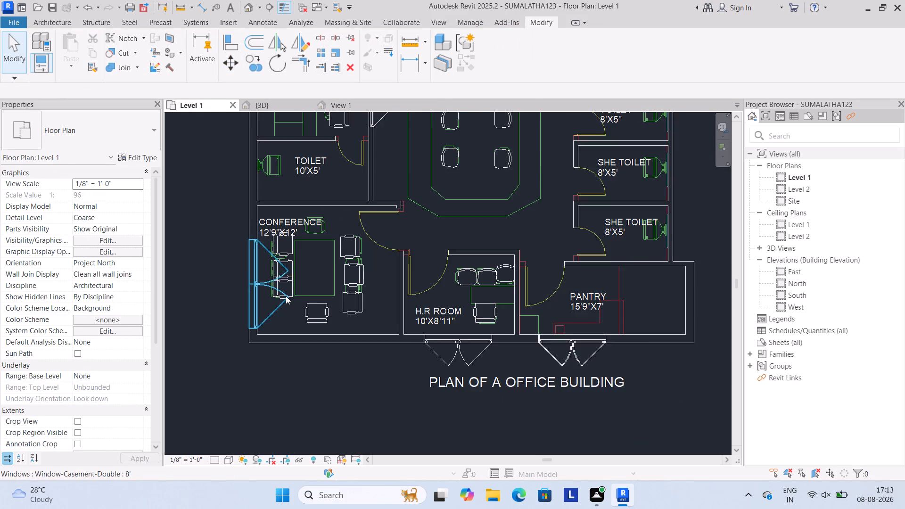
{"action": "scroll", "coordinate": [292, 289], "scroll_direction": "down", "scroll_amount": 2}
{"action": "middle_click_drag", "start_coordinate": [301, 291], "coordinate": [289, 337]}
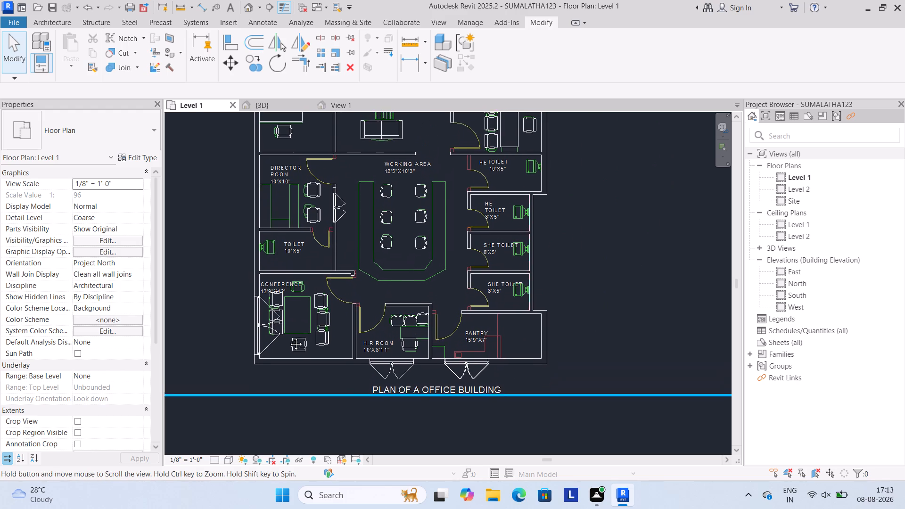
{"action": "middle_click_drag", "start_coordinate": [289, 337], "coordinate": [284, 351]}
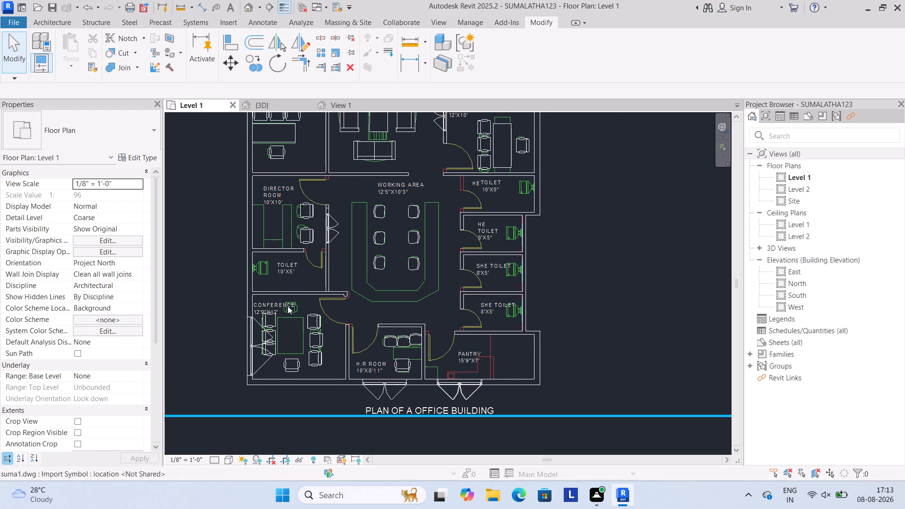
{"action": "scroll", "coordinate": [287, 306], "scroll_direction": "down", "scroll_amount": 2}
{"action": "scroll", "coordinate": [287, 306], "scroll_direction": "up", "scroll_amount": 3}
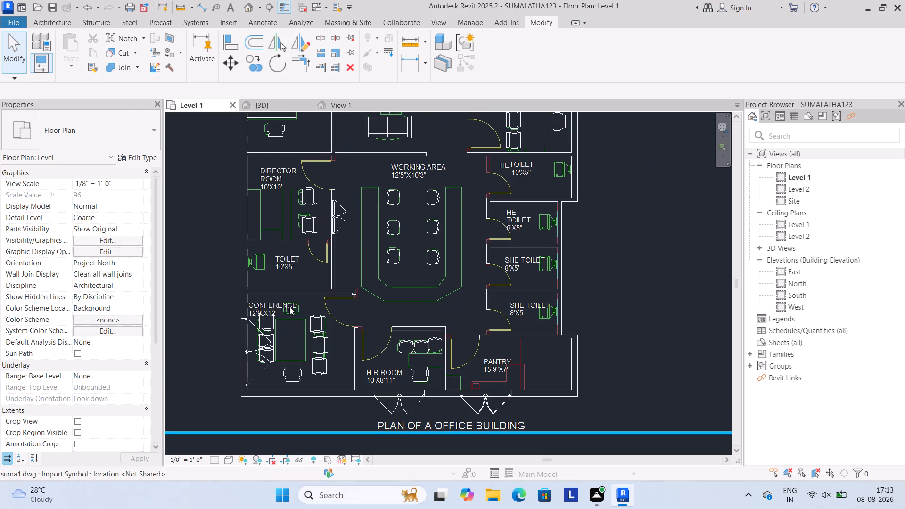
{"action": "scroll", "coordinate": [287, 304], "scroll_direction": "down", "scroll_amount": 2}
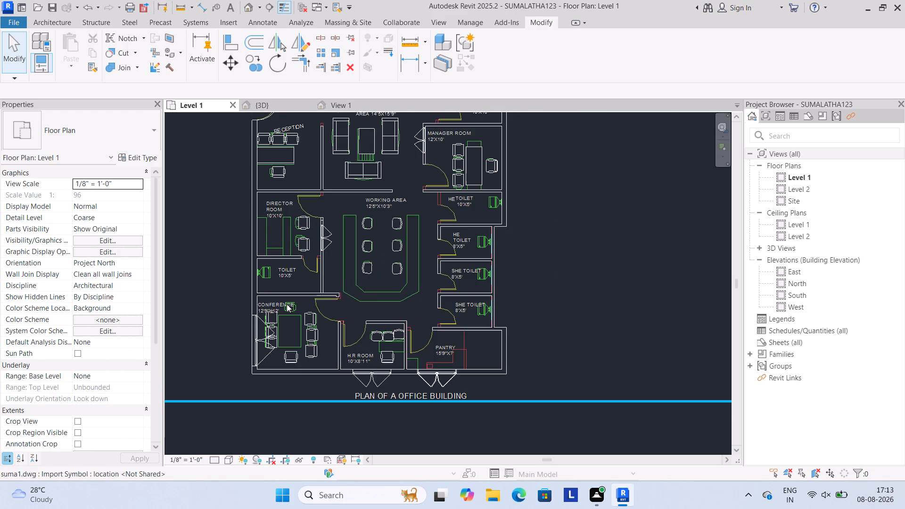
{"action": "scroll", "coordinate": [287, 304], "scroll_direction": "down", "scroll_amount": 1}
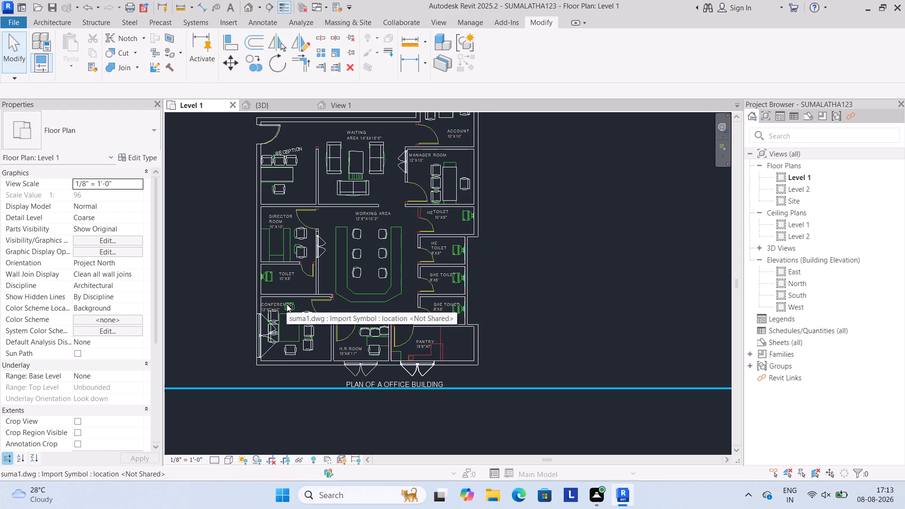
{"action": "scroll", "coordinate": [261, 150], "scroll_direction": "up", "scroll_amount": 4}
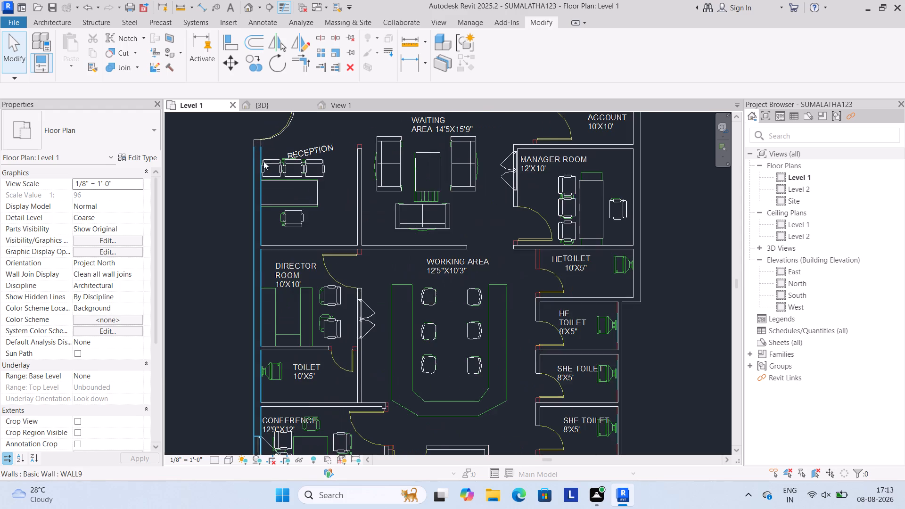
{"action": "scroll", "coordinate": [268, 161], "scroll_direction": "up", "scroll_amount": 1}
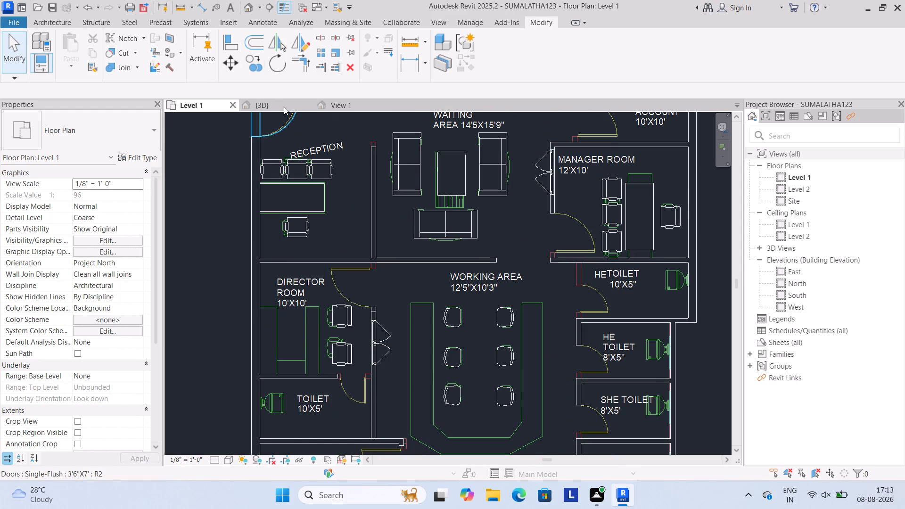
{"action": "left_click", "coordinate": [326, 174]}
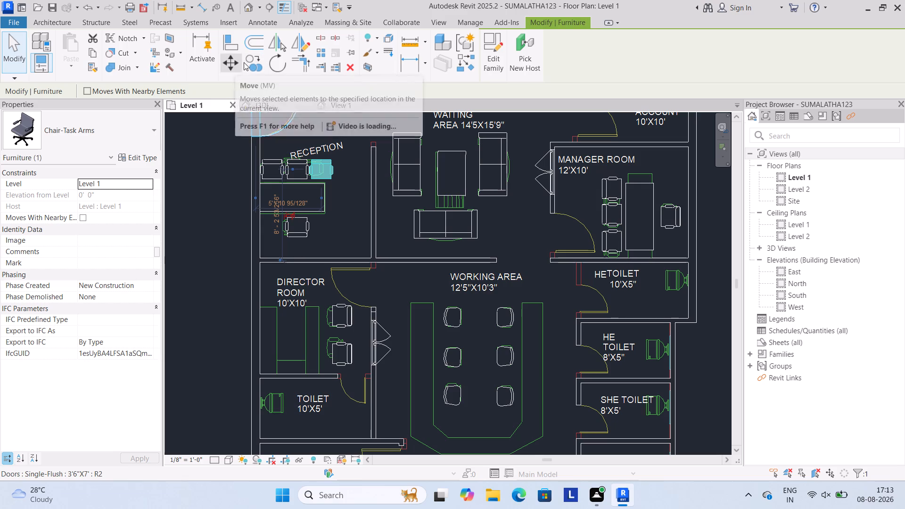
{"action": "left_click", "coordinate": [251, 61]}
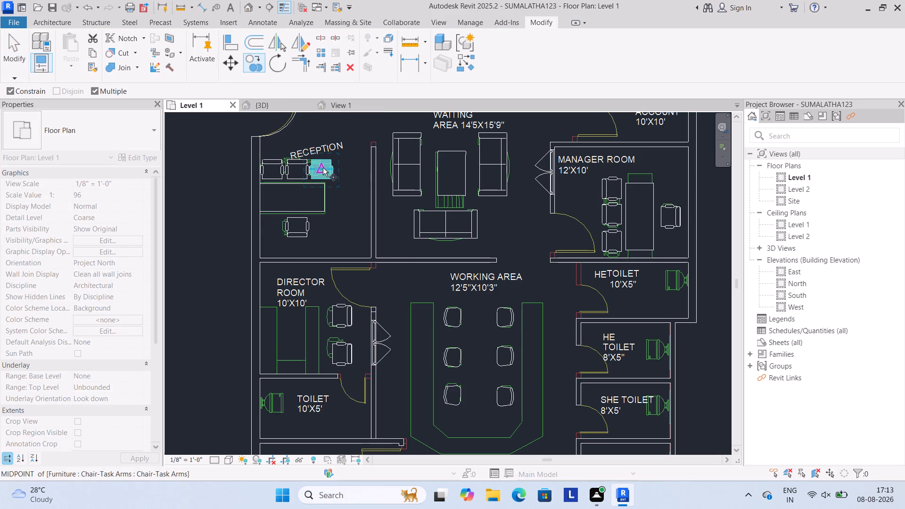
{"action": "left_click_drag", "start_coordinate": [323, 167], "coordinate": [331, 208]}
{"action": "scroll", "coordinate": [347, 343], "scroll_direction": "down", "scroll_amount": 3}
{"action": "scroll", "coordinate": [353, 392], "scroll_direction": "down", "scroll_amount": 2}
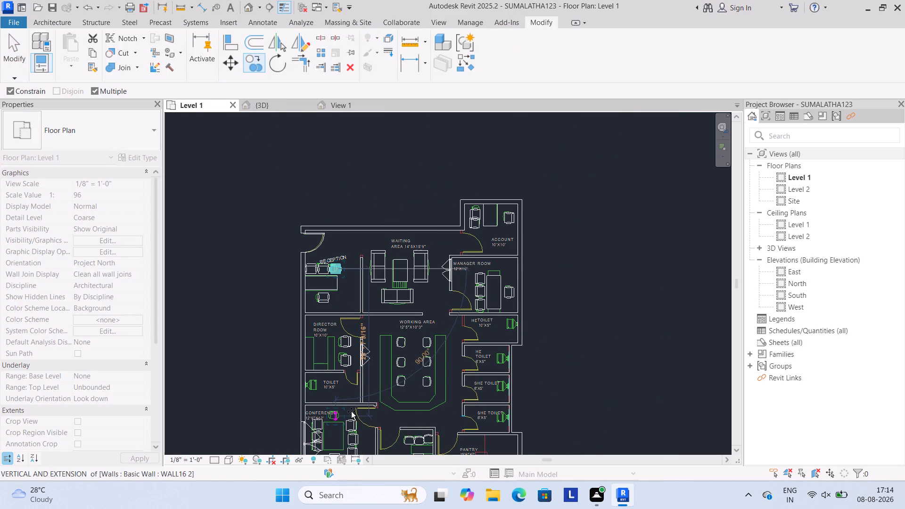
{"action": "left_click", "coordinate": [351, 411]}
{"action": "key", "text": "Escape"}
{"action": "key", "text": "Escape"}
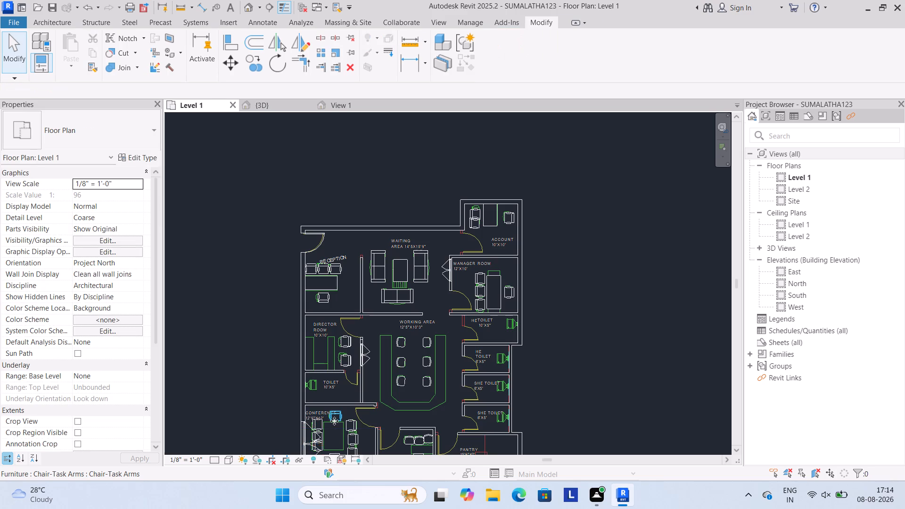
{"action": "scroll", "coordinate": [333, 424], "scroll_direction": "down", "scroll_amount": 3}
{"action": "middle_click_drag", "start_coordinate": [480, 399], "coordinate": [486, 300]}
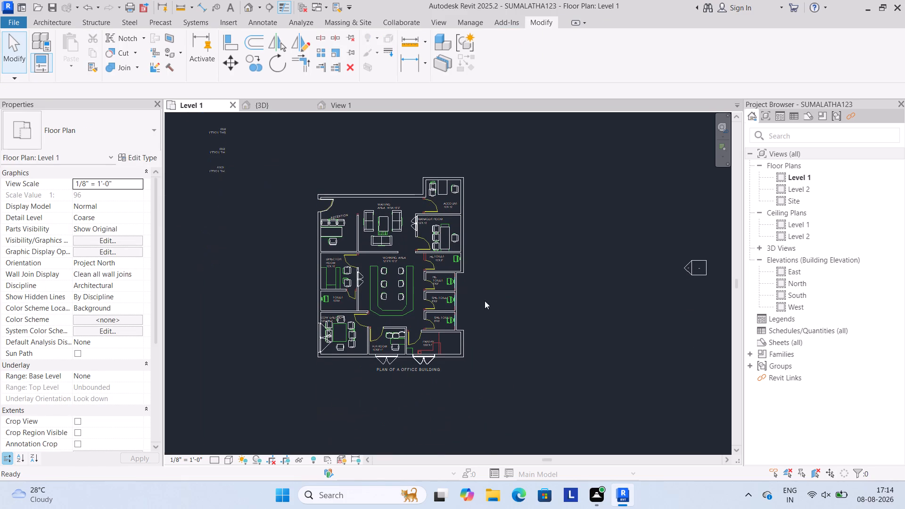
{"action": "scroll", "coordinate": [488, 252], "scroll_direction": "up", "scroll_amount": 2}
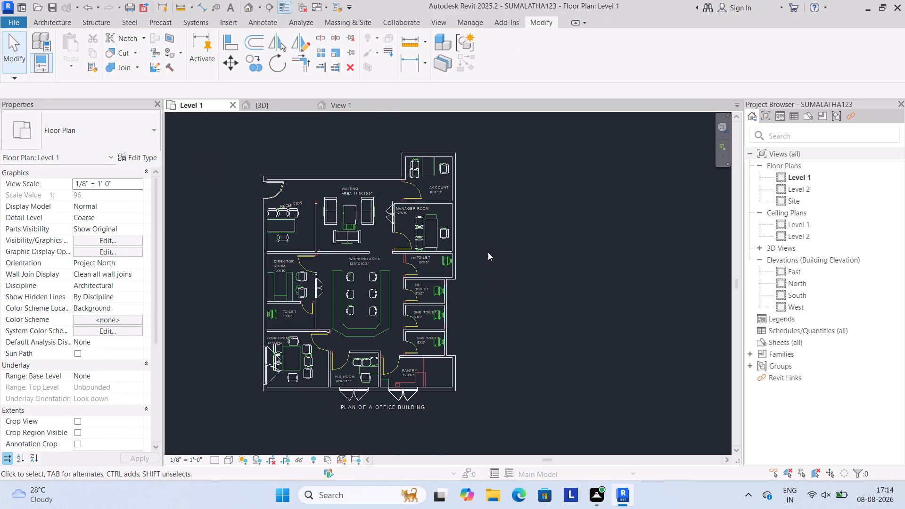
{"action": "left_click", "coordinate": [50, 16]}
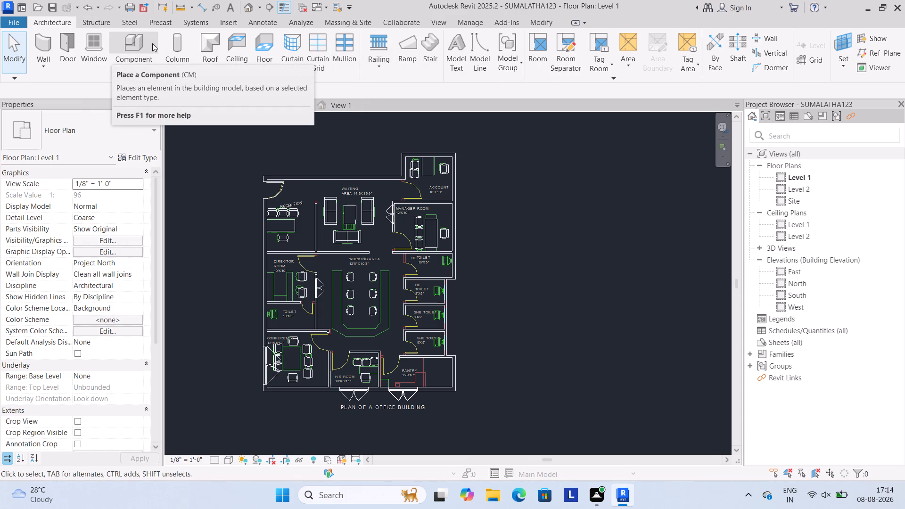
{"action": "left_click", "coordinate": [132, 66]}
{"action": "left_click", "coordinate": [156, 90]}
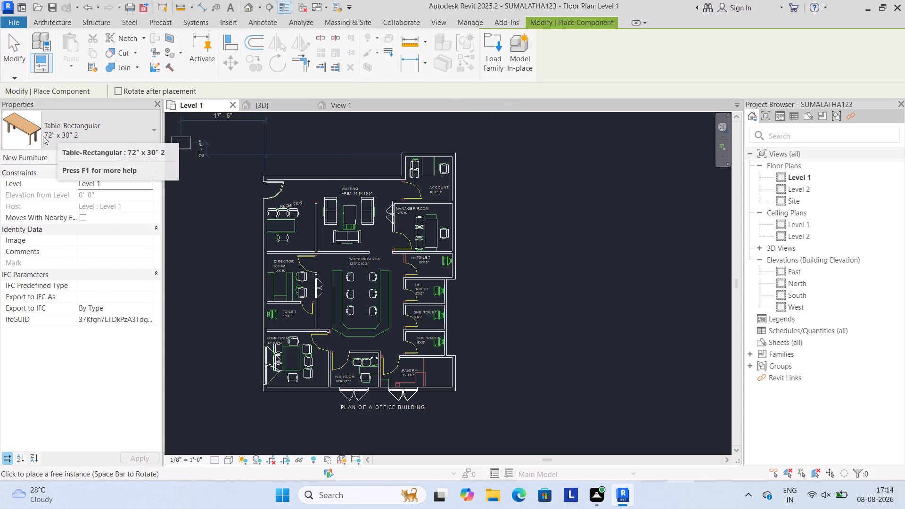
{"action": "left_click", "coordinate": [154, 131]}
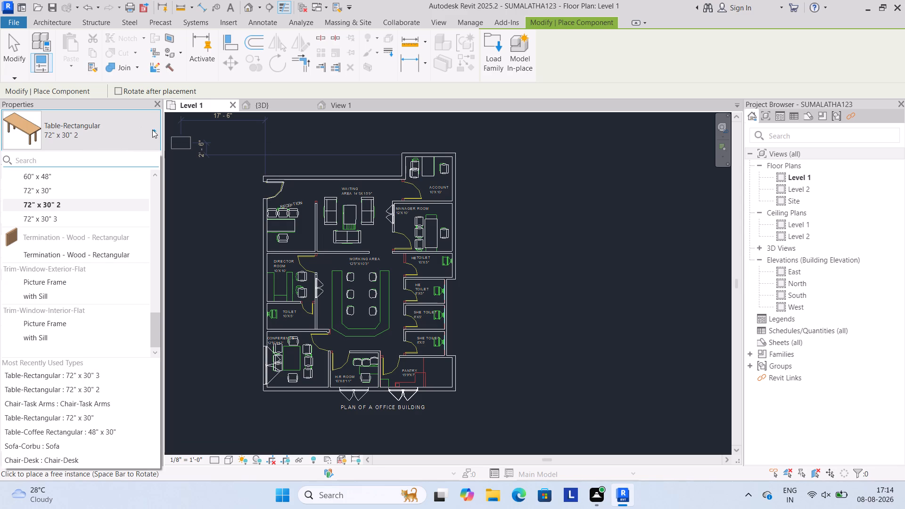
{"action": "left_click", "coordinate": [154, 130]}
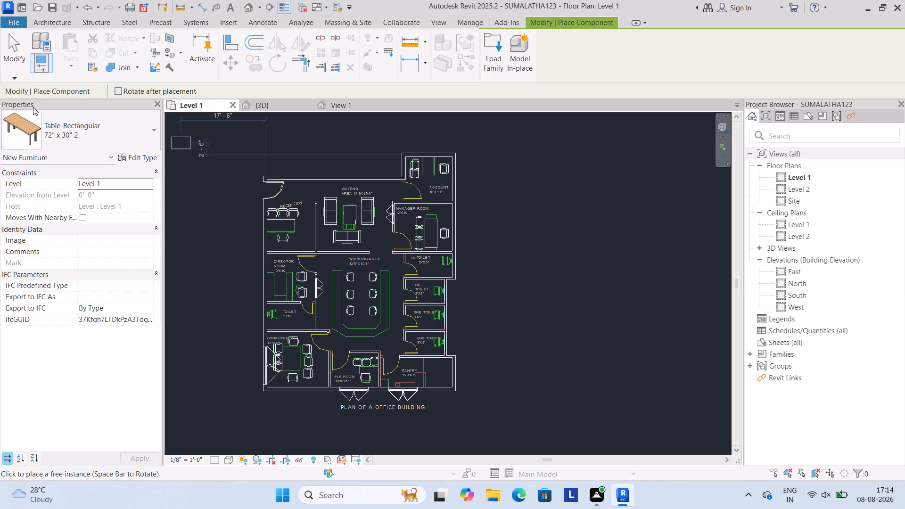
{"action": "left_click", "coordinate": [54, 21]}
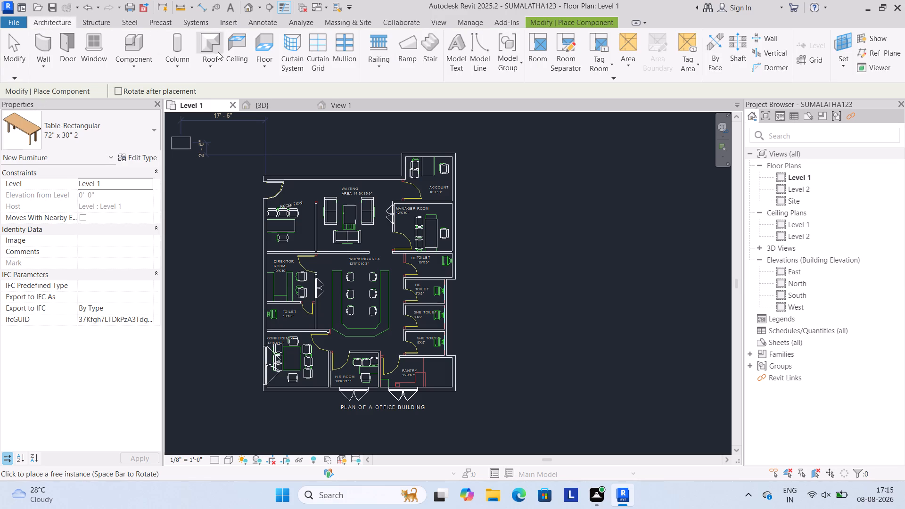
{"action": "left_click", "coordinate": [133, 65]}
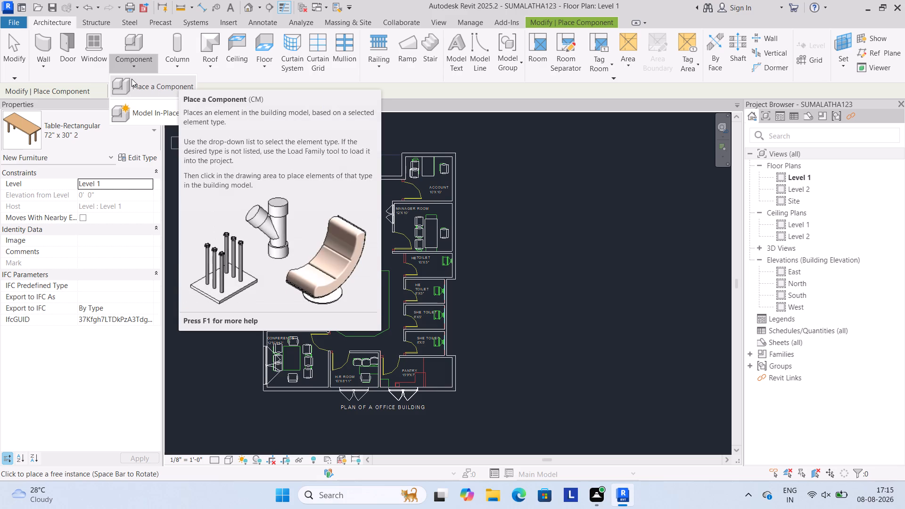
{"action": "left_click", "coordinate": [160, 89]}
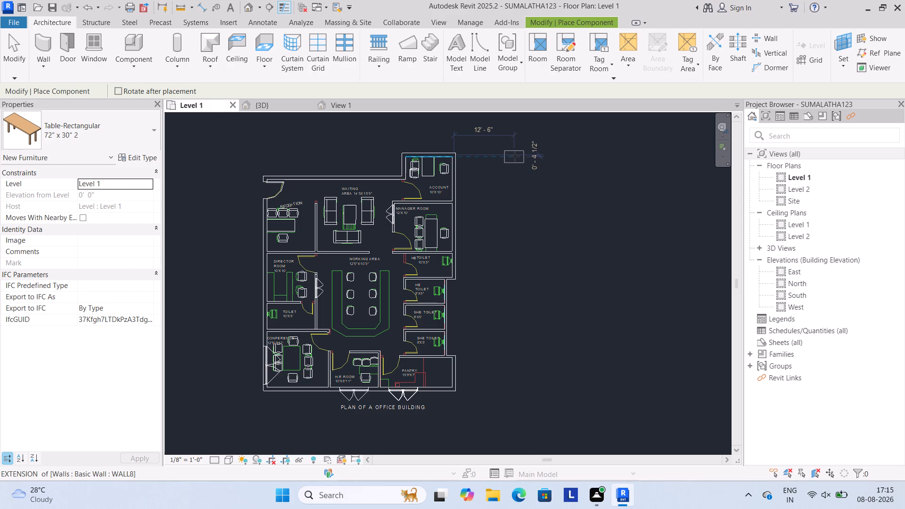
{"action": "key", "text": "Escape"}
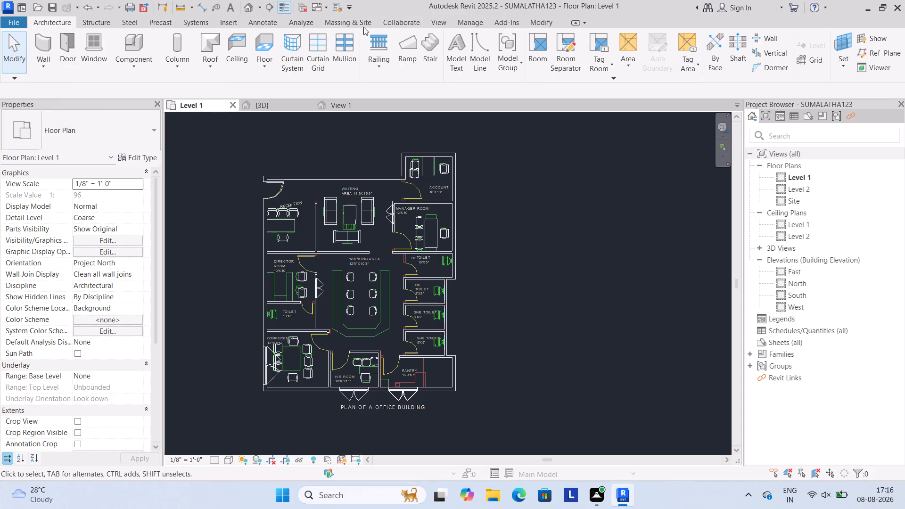
Open Load Family for component placement and look through the families in the Seating folder.
{"action": "left_click", "coordinate": [538, 18]}
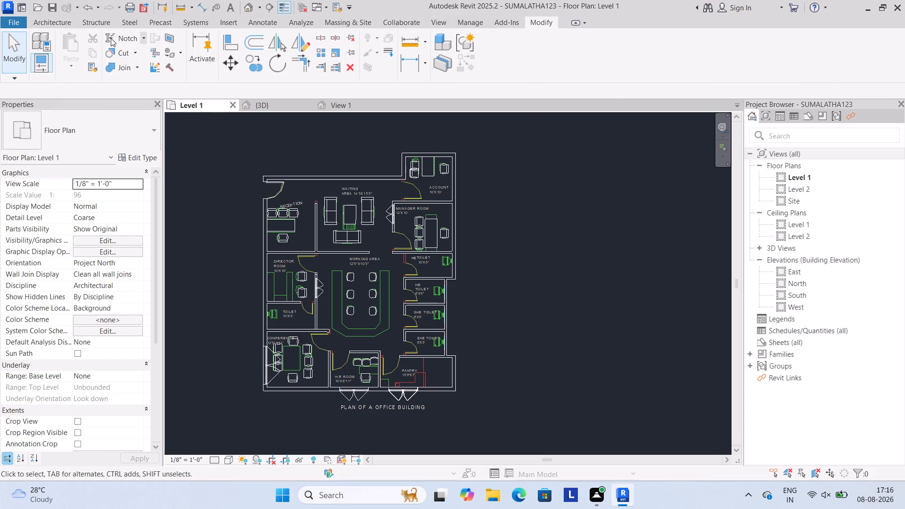
{"action": "left_click", "coordinate": [47, 22]}
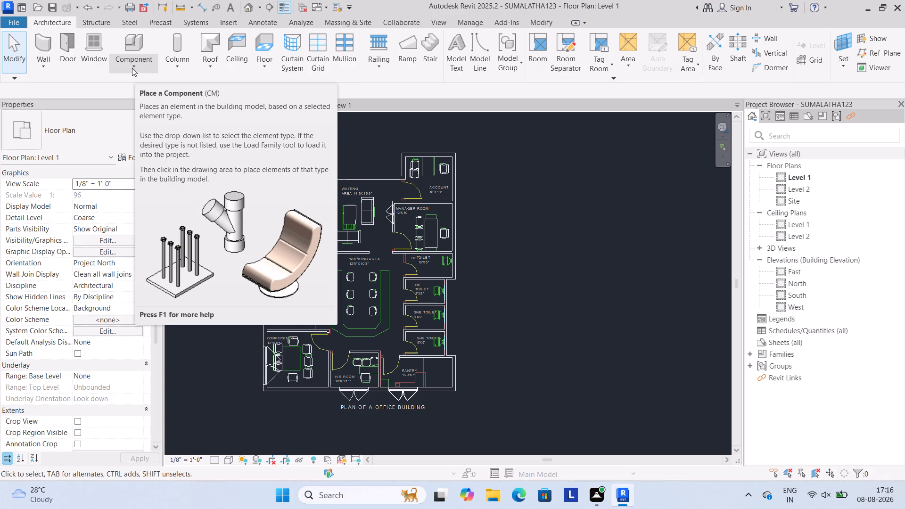
{"action": "left_click", "coordinate": [132, 66]}
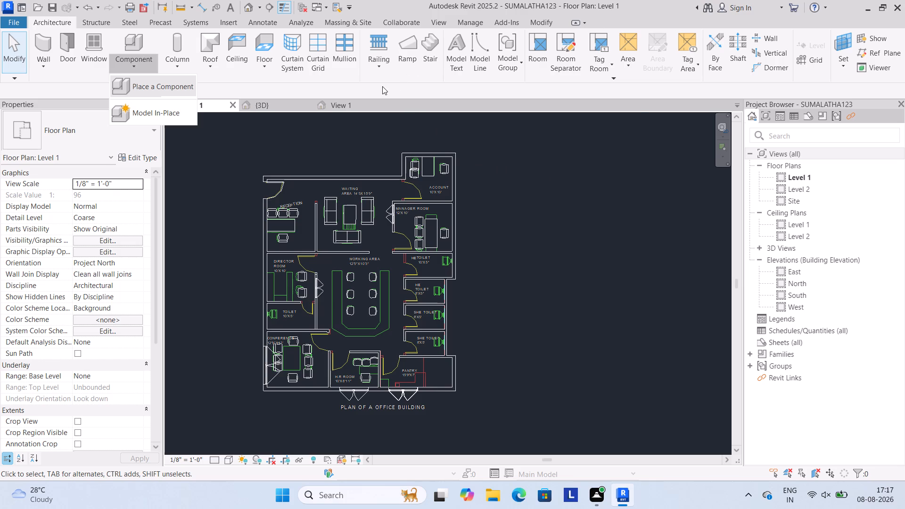
{"action": "left_click", "coordinate": [43, 63]}
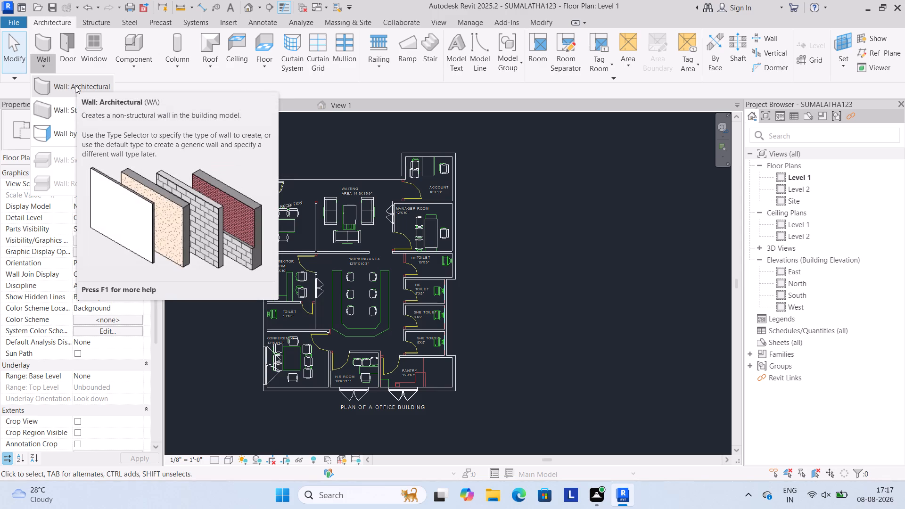
{"action": "left_click", "coordinate": [133, 68]}
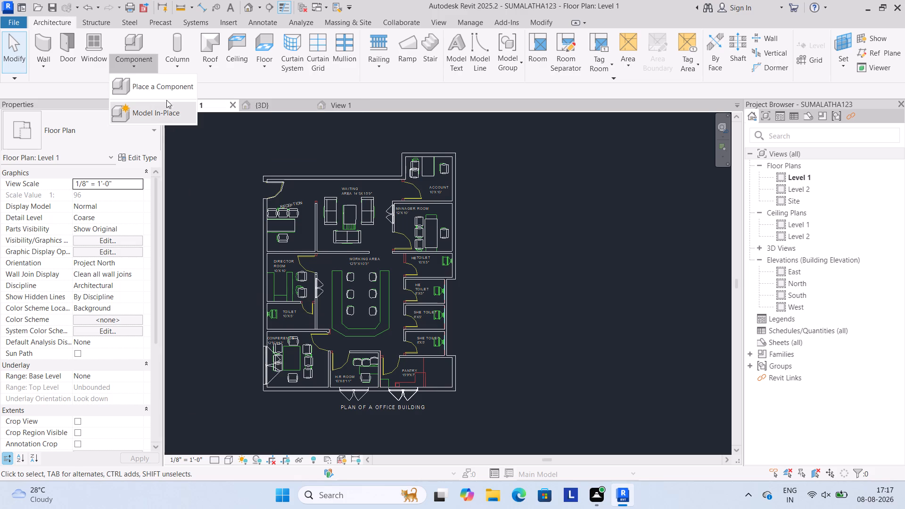
{"action": "left_click", "coordinate": [164, 82]}
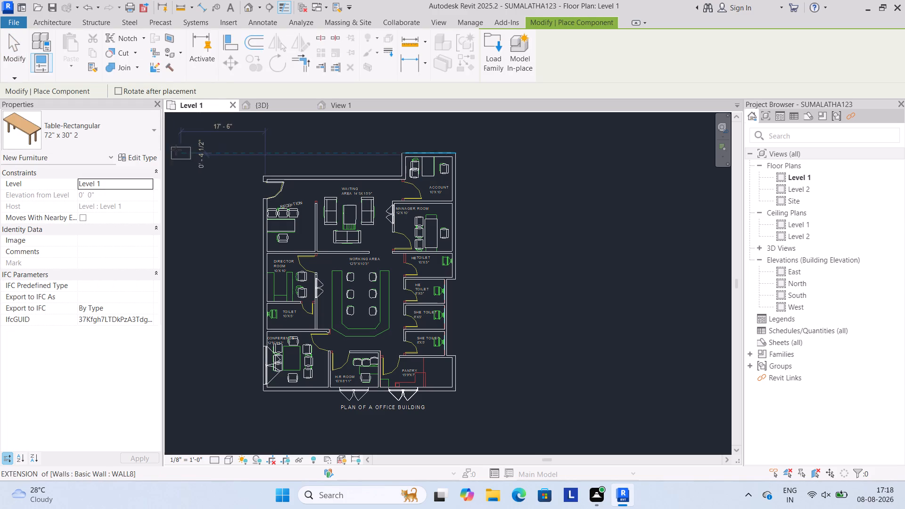
{"action": "left_click", "coordinate": [491, 53]}
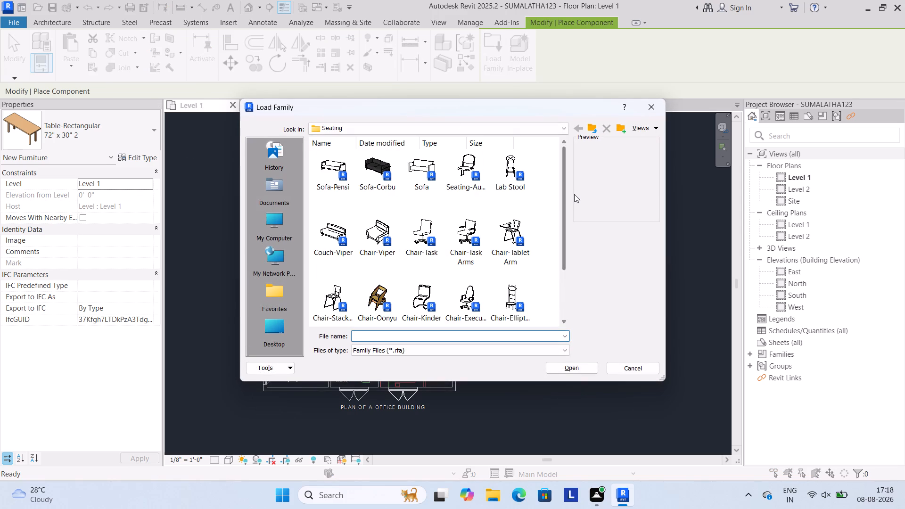
{"action": "middle_click_drag", "start_coordinate": [564, 194], "coordinate": [559, 223]}
{"action": "middle_click_drag", "start_coordinate": [559, 223], "coordinate": [559, 225]}
{"action": "left_click_drag", "start_coordinate": [562, 213], "coordinate": [555, 290]}
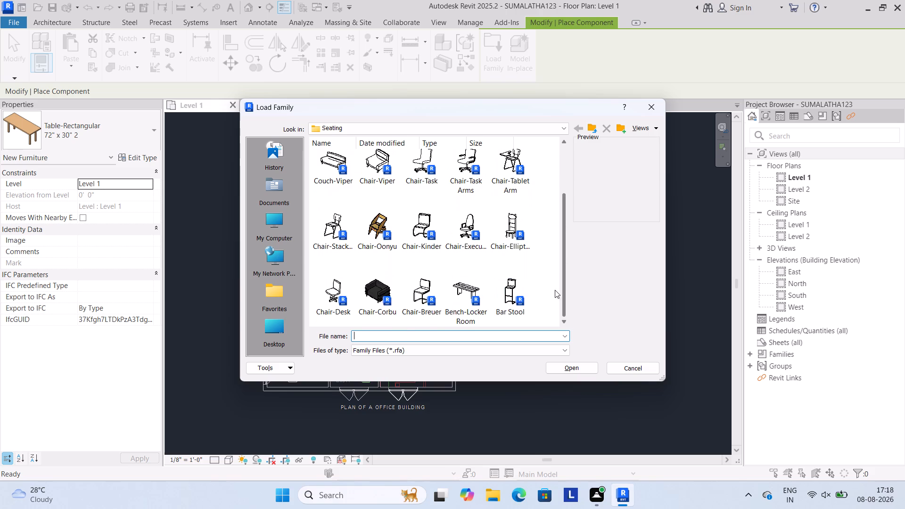
{"action": "left_click_drag", "start_coordinate": [555, 290], "coordinate": [560, 185]}
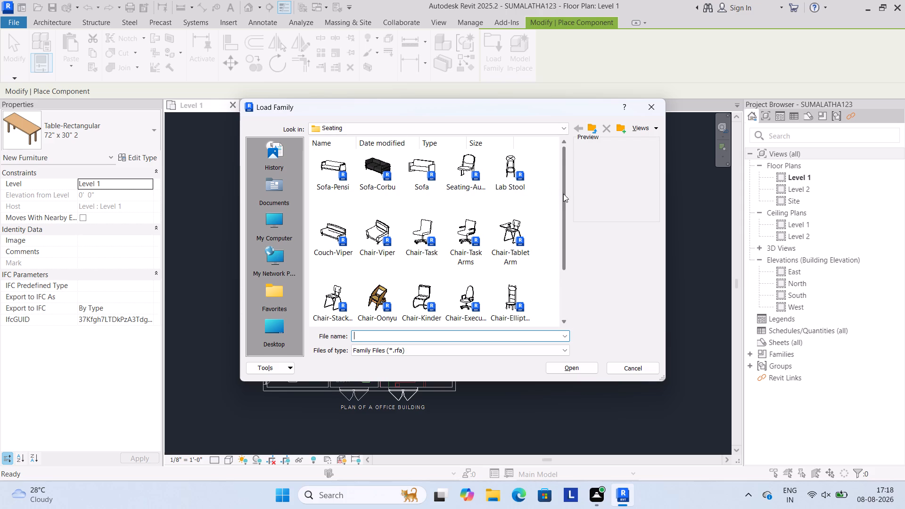
{"action": "left_click_drag", "start_coordinate": [563, 194], "coordinate": [576, 199]}
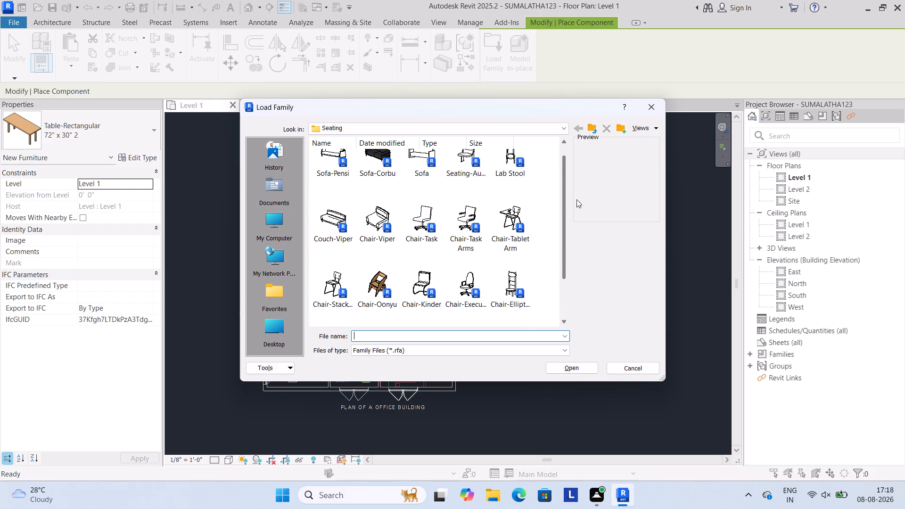
{"action": "left_click_drag", "start_coordinate": [576, 199], "coordinate": [572, 210]}
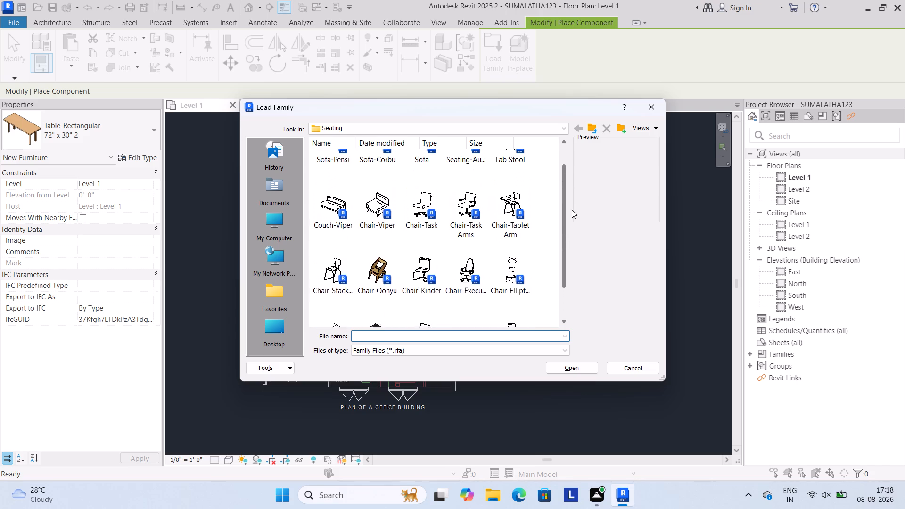
{"action": "left_click_drag", "start_coordinate": [572, 210], "coordinate": [578, 177]}
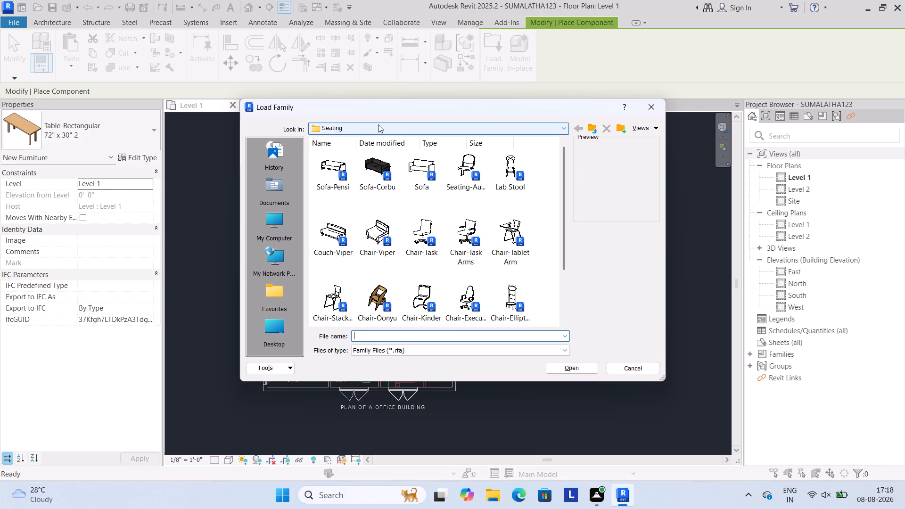
Browse from the Seating folder up to Libraries and into the US folder of the English-Imperial library.
{"action": "left_click", "coordinate": [565, 128]}
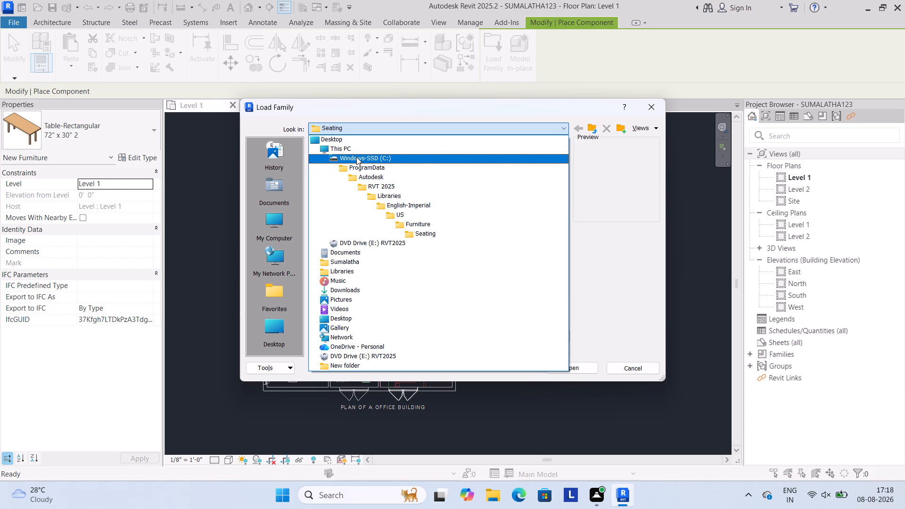
{"action": "left_click", "coordinate": [384, 197]}
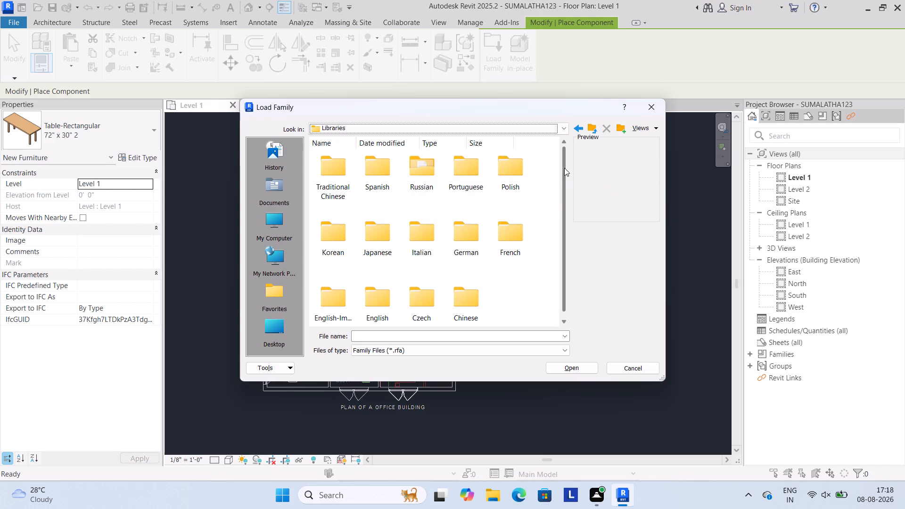
{"action": "left_click_drag", "start_coordinate": [564, 168], "coordinate": [554, 221]}
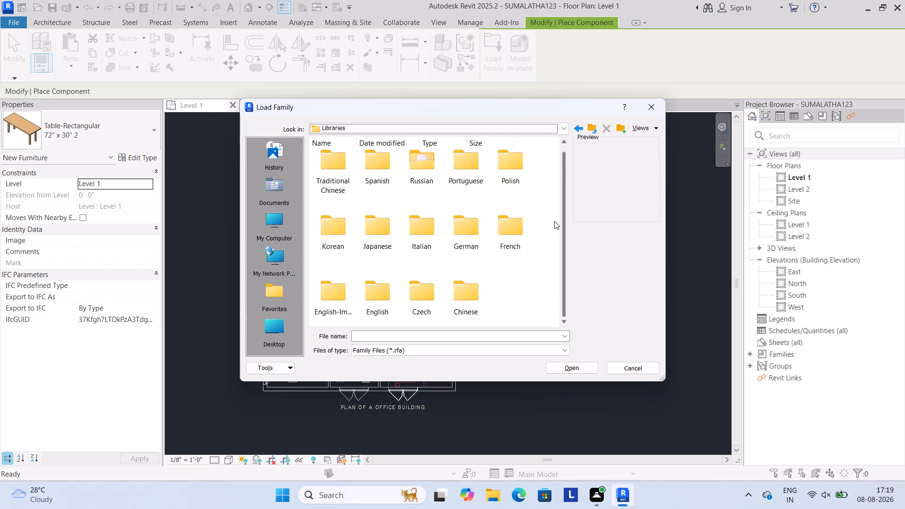
{"action": "left_click_drag", "start_coordinate": [554, 221], "coordinate": [551, 214]}
{"action": "left_click", "coordinate": [337, 284]}
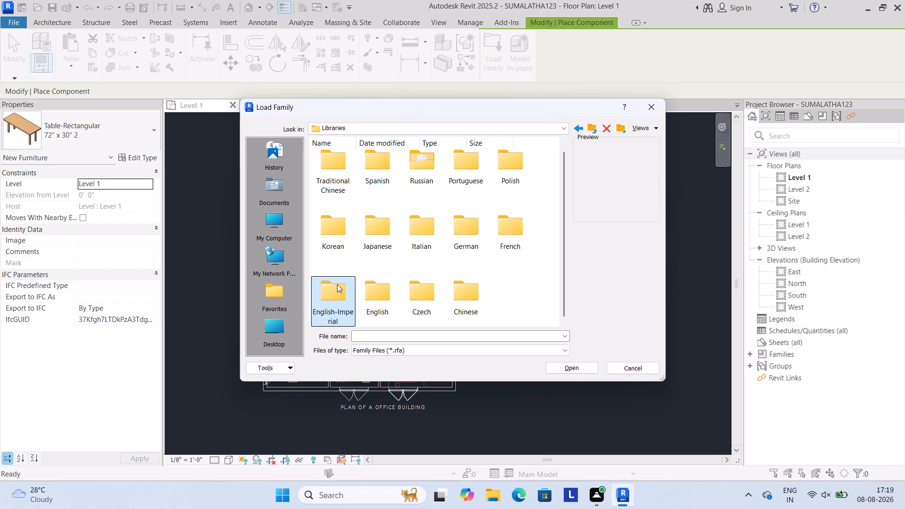
{"action": "left_click", "coordinate": [337, 293]}
{"action": "left_click", "coordinate": [333, 293]}
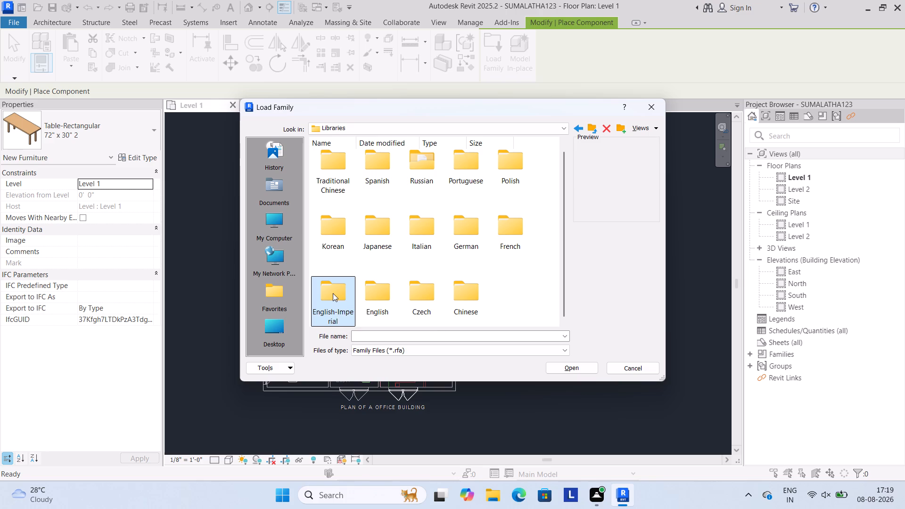
{"action": "left_click", "coordinate": [333, 293]}
{"action": "double_click", "coordinate": [337, 290]}
{"action": "left_click", "coordinate": [332, 169]}
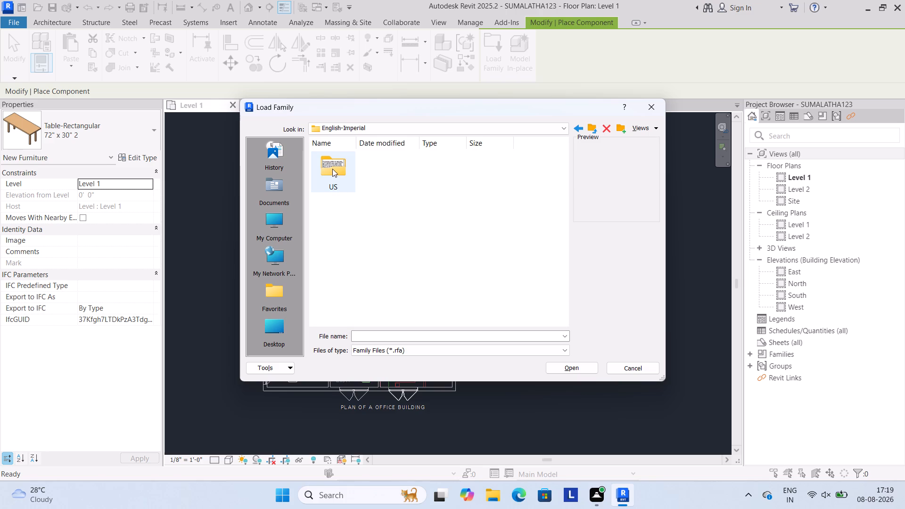
{"action": "left_click", "coordinate": [332, 169]}
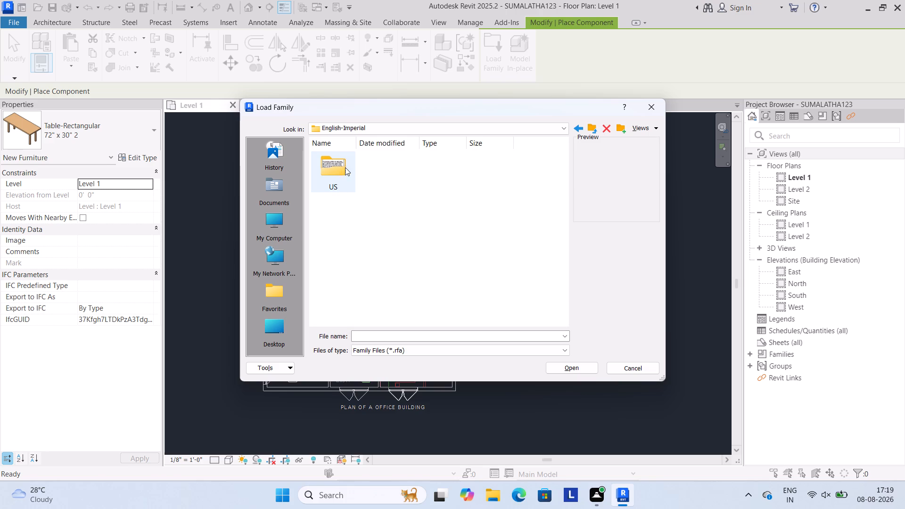
{"action": "left_click", "coordinate": [341, 168]}
{"action": "double_click", "coordinate": [339, 172]}
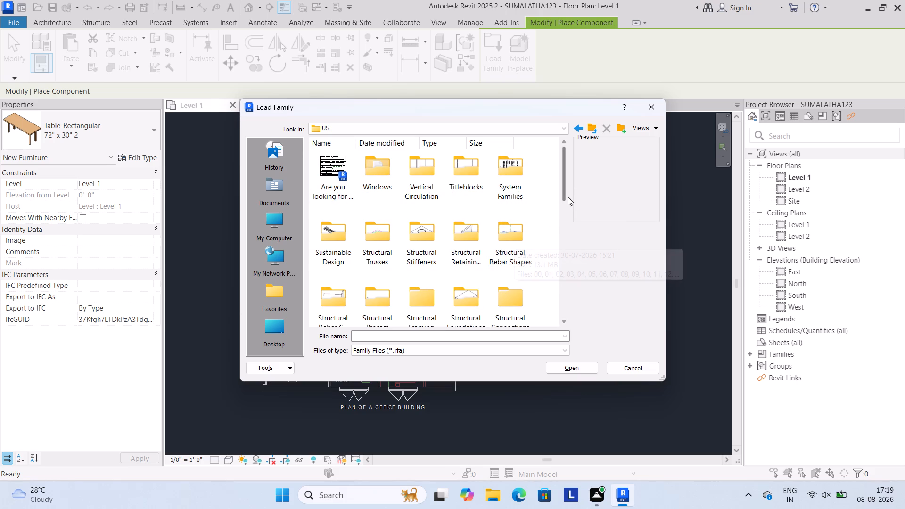
Look through the category folders of the US library and open the Furniture System folder.
{"action": "left_click_drag", "start_coordinate": [564, 189], "coordinate": [561, 204]}
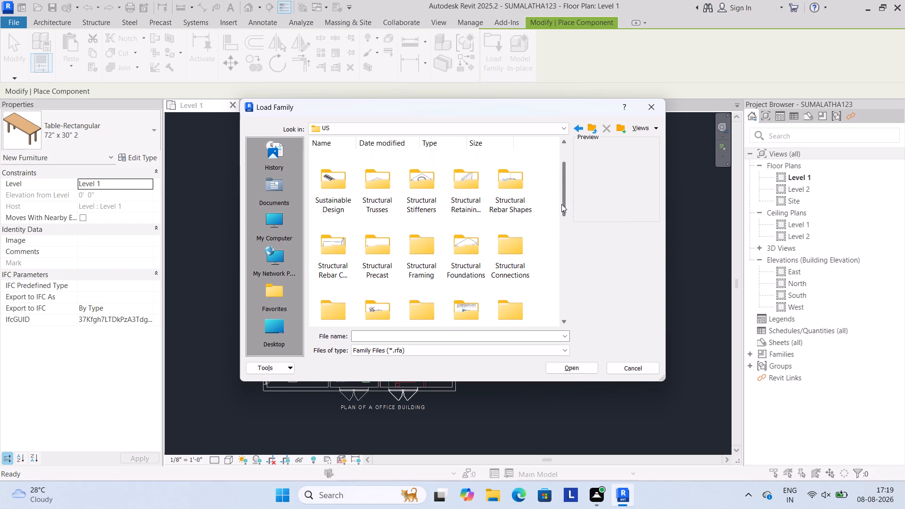
{"action": "left_click_drag", "start_coordinate": [561, 204], "coordinate": [560, 233]}
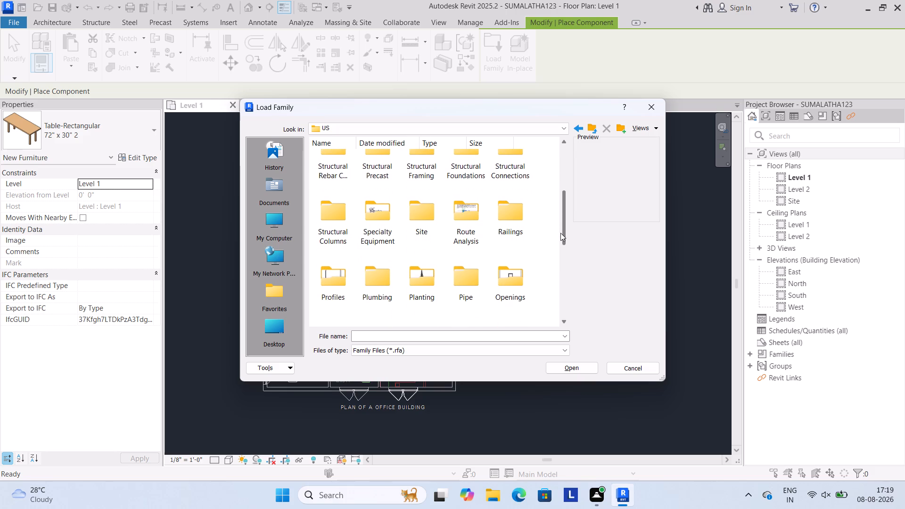
{"action": "left_click_drag", "start_coordinate": [560, 233], "coordinate": [557, 251]}
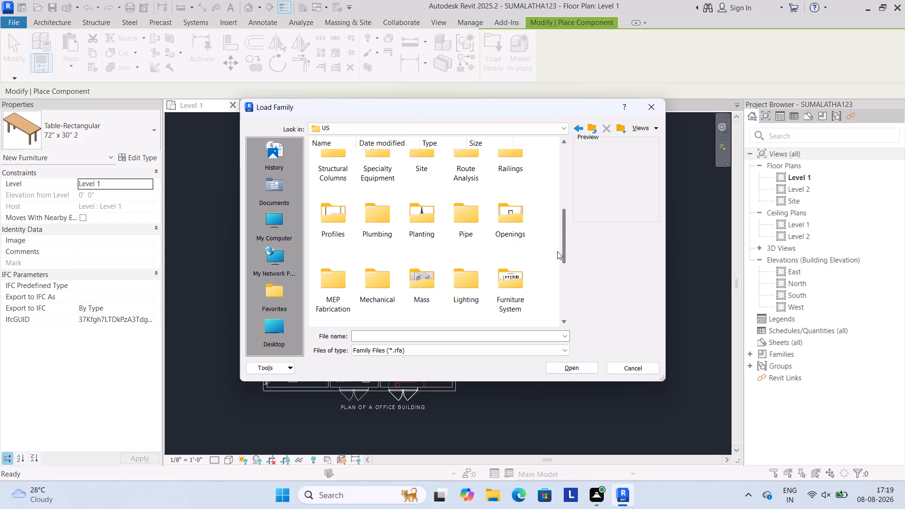
{"action": "left_click_drag", "start_coordinate": [557, 251], "coordinate": [557, 263]}
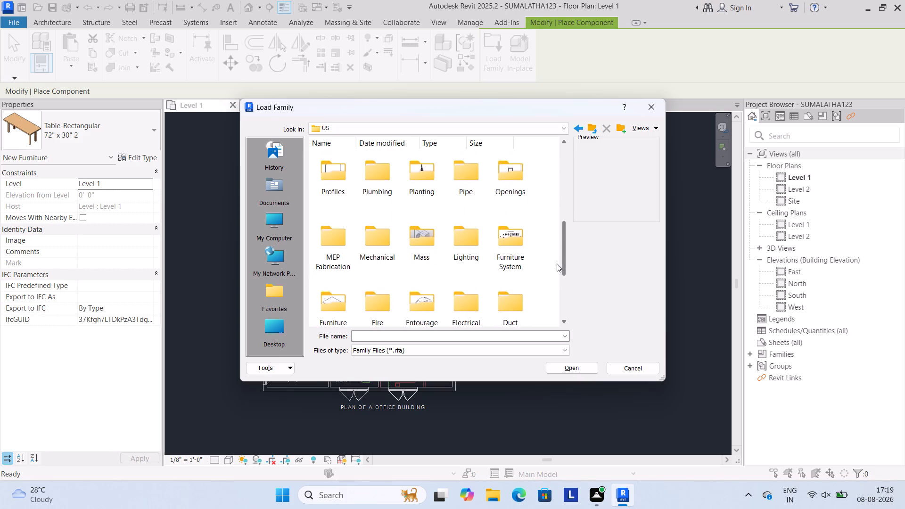
{"action": "left_click_drag", "start_coordinate": [557, 263], "coordinate": [554, 280]}
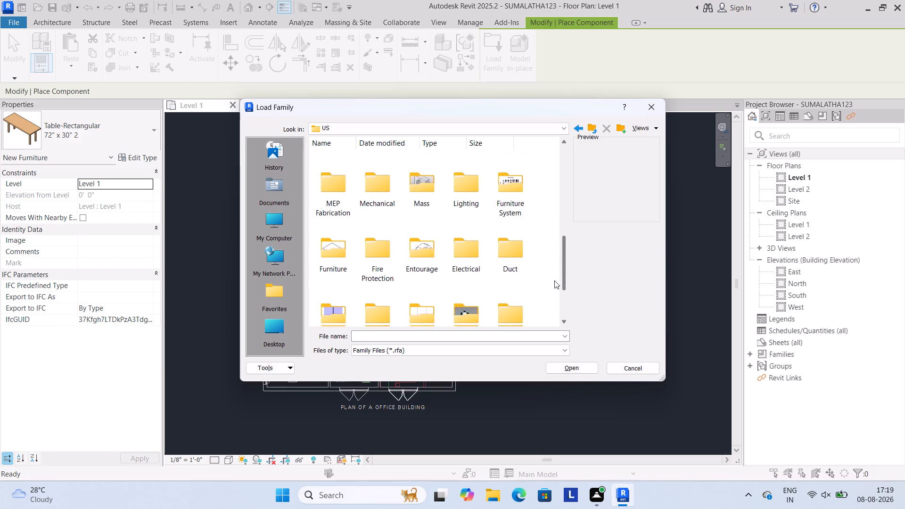
{"action": "left_click_drag", "start_coordinate": [554, 280], "coordinate": [561, 253]}
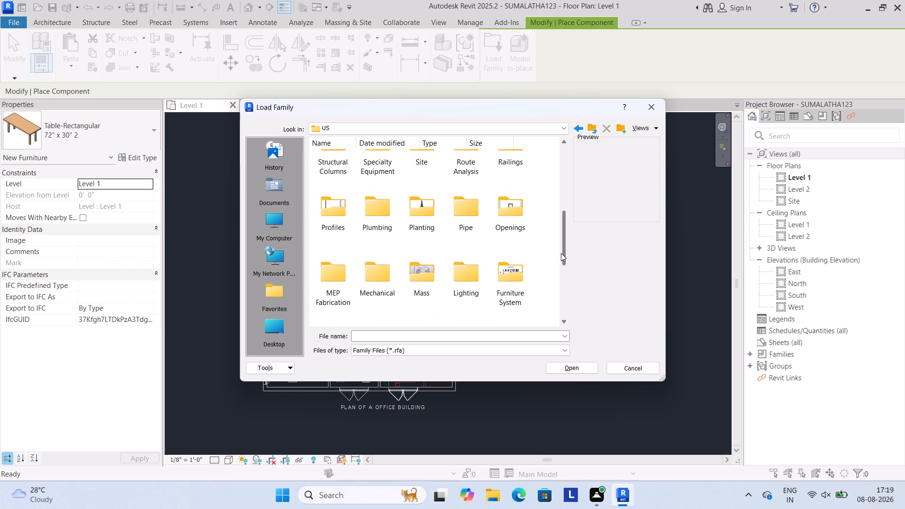
{"action": "left_click_drag", "start_coordinate": [561, 253], "coordinate": [561, 282]}
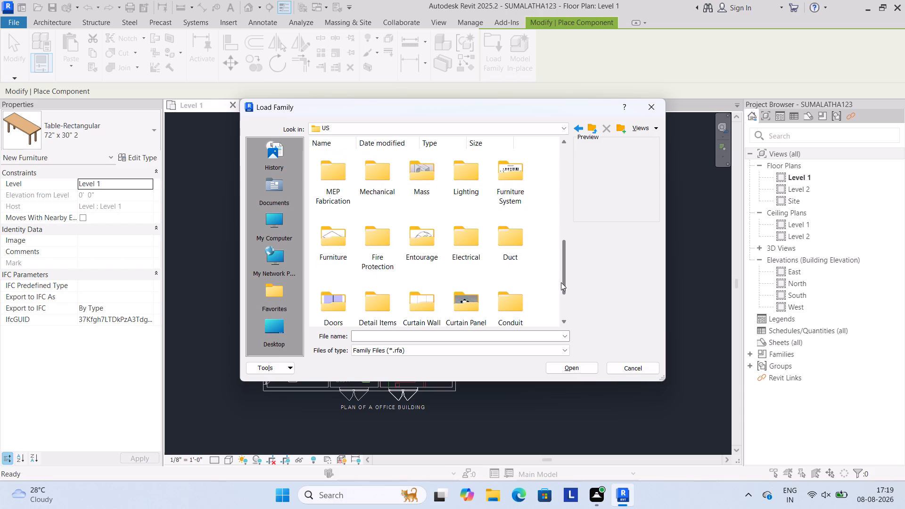
{"action": "left_click_drag", "start_coordinate": [561, 282], "coordinate": [557, 310]}
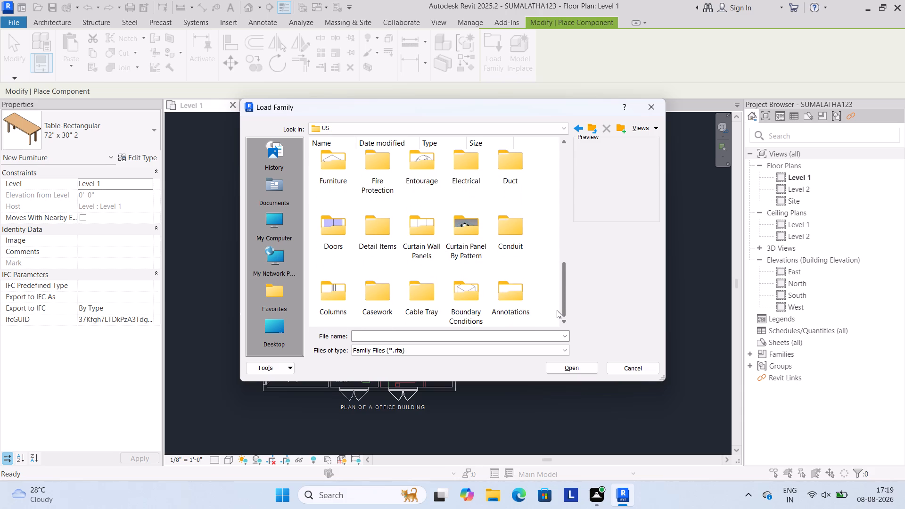
{"action": "left_click_drag", "start_coordinate": [557, 310], "coordinate": [561, 286]}
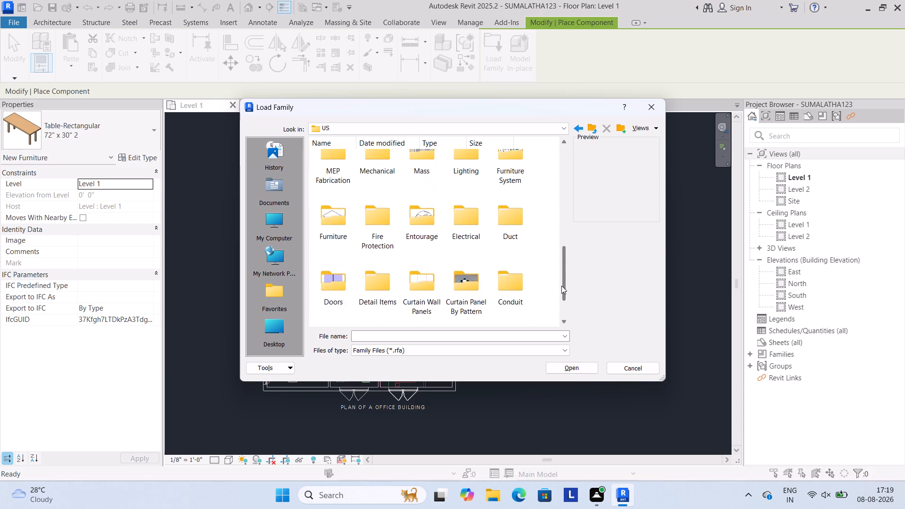
{"action": "left_click_drag", "start_coordinate": [561, 286], "coordinate": [565, 258]}
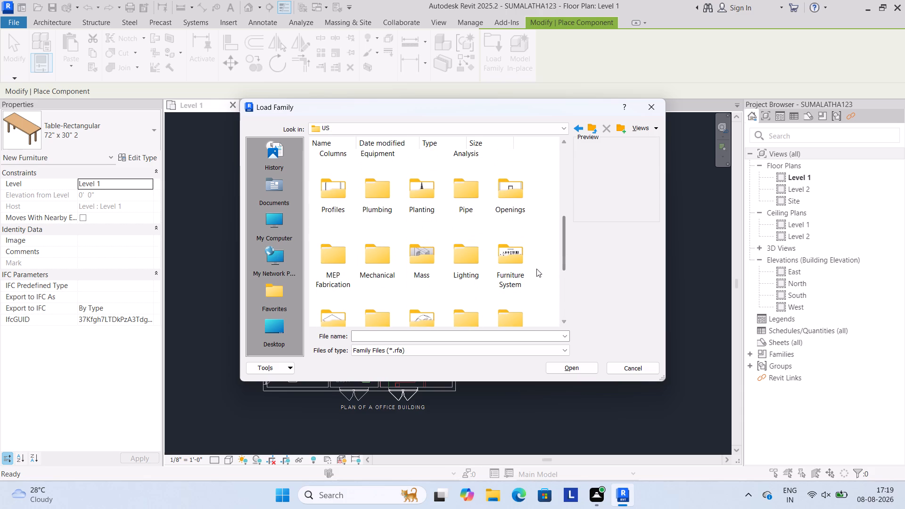
{"action": "left_click", "coordinate": [506, 261]}
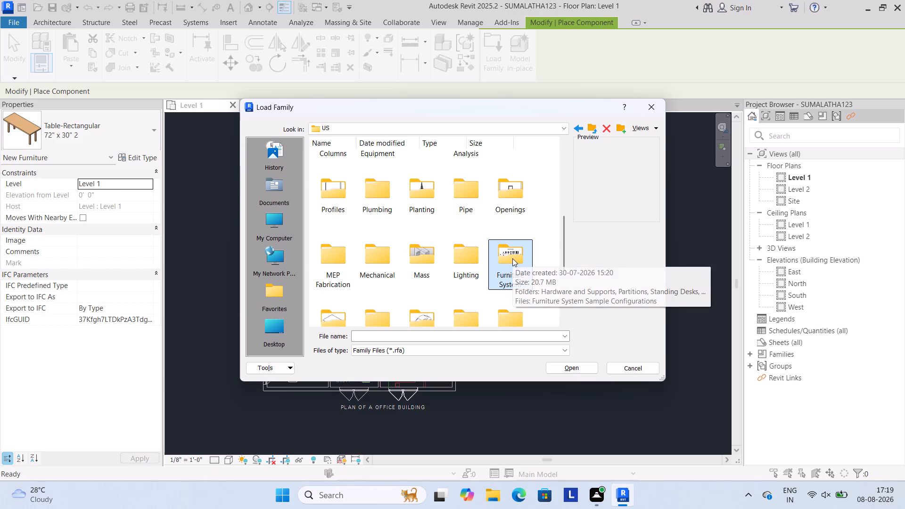
{"action": "left_click", "coordinate": [506, 257]}
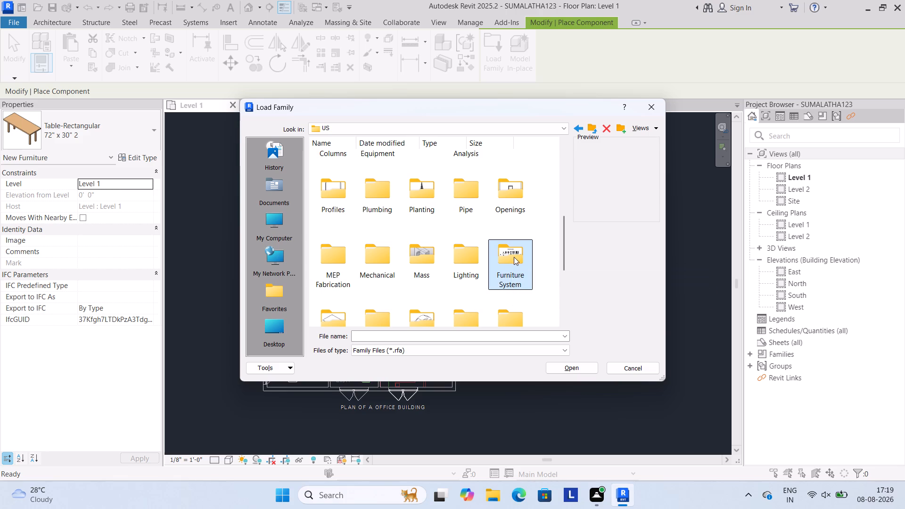
{"action": "double_click", "coordinate": [515, 258]}
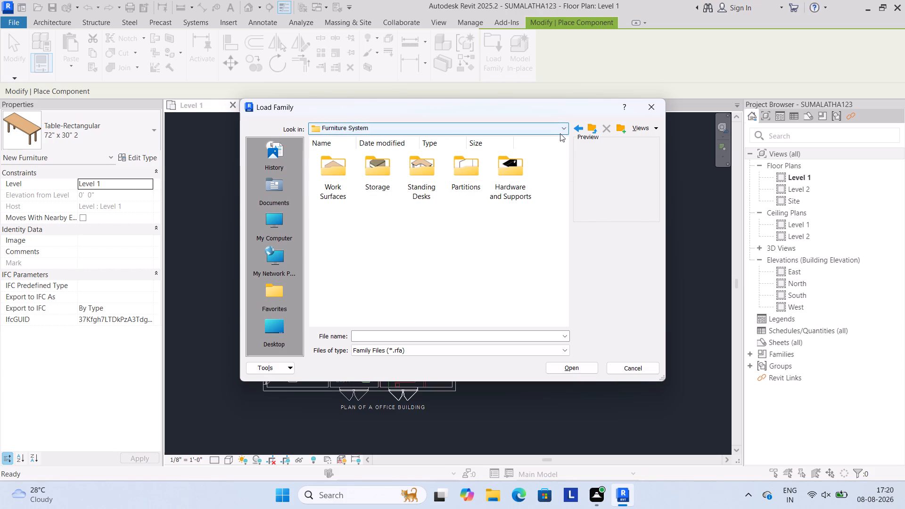
Return to the US library folder, open its Furniture folder and look through the families and subfolders there.
{"action": "left_click", "coordinate": [573, 125]}
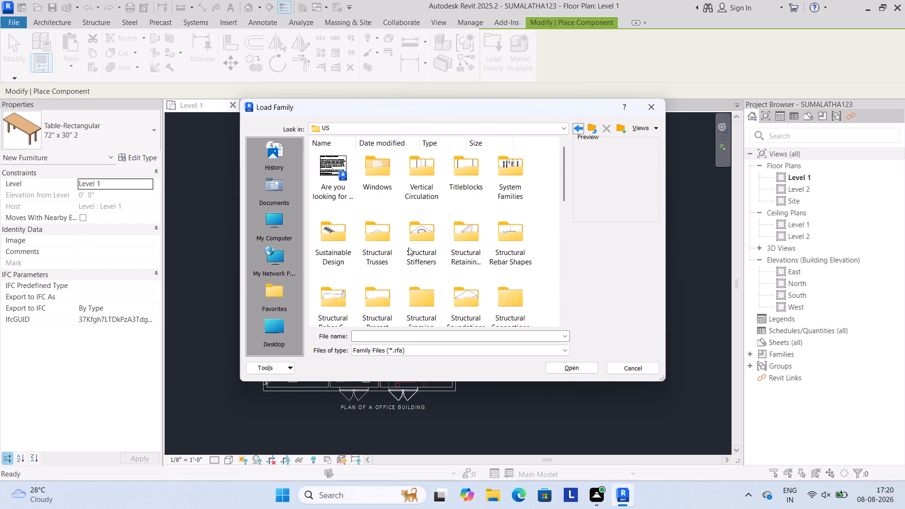
{"action": "left_click_drag", "start_coordinate": [562, 182], "coordinate": [562, 189]}
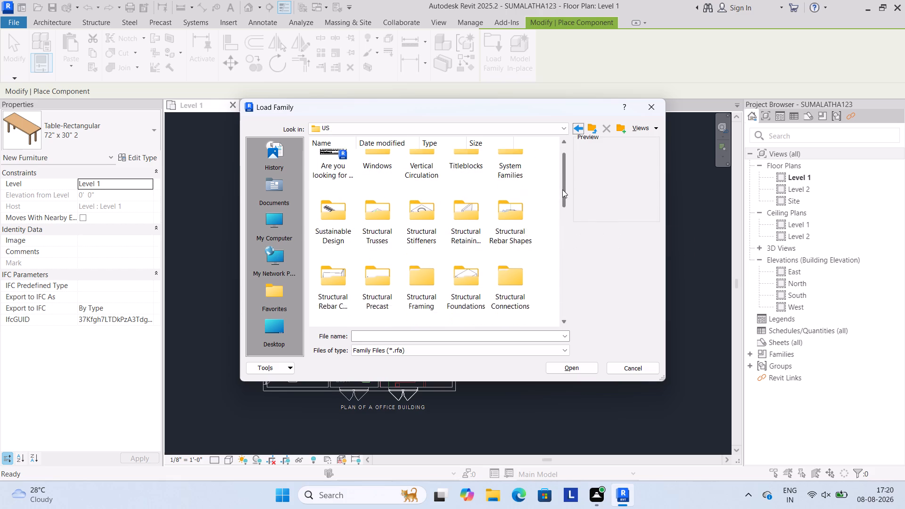
{"action": "left_click_drag", "start_coordinate": [562, 189], "coordinate": [562, 211]}
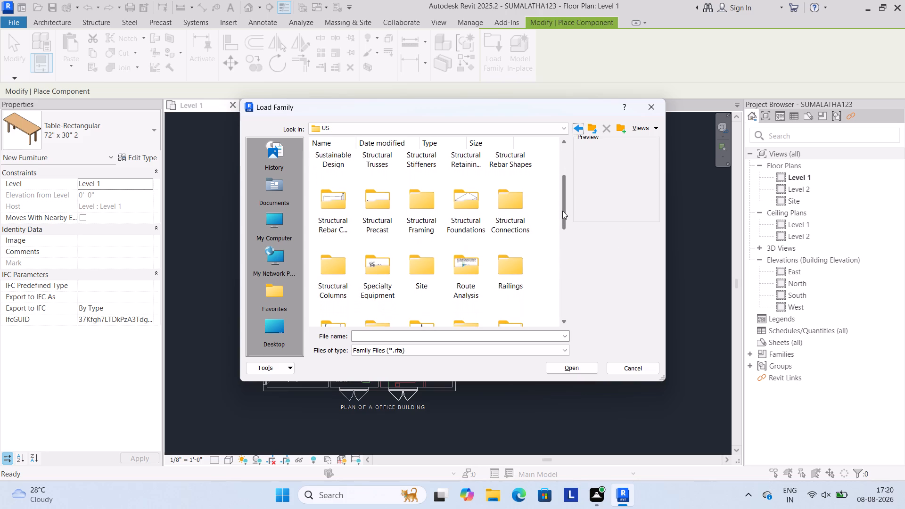
{"action": "left_click_drag", "start_coordinate": [562, 211], "coordinate": [557, 233]}
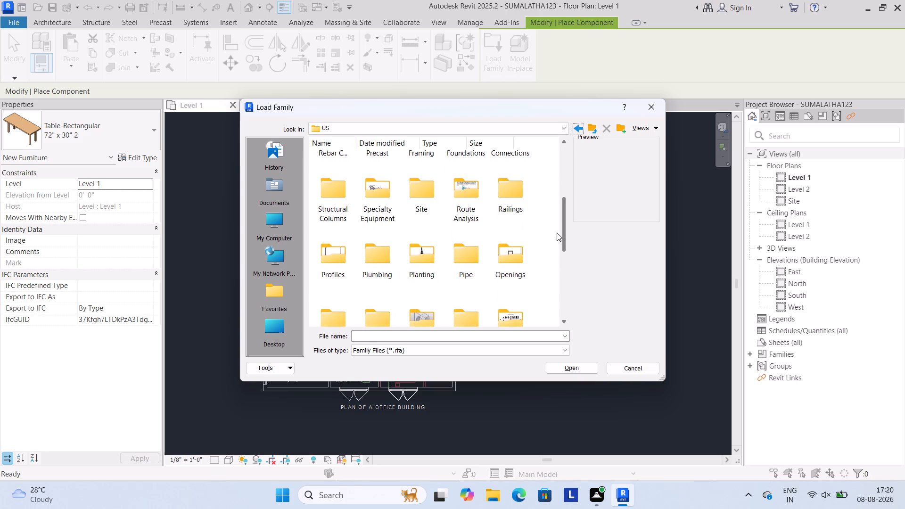
{"action": "left_click_drag", "start_coordinate": [557, 233], "coordinate": [549, 258]}
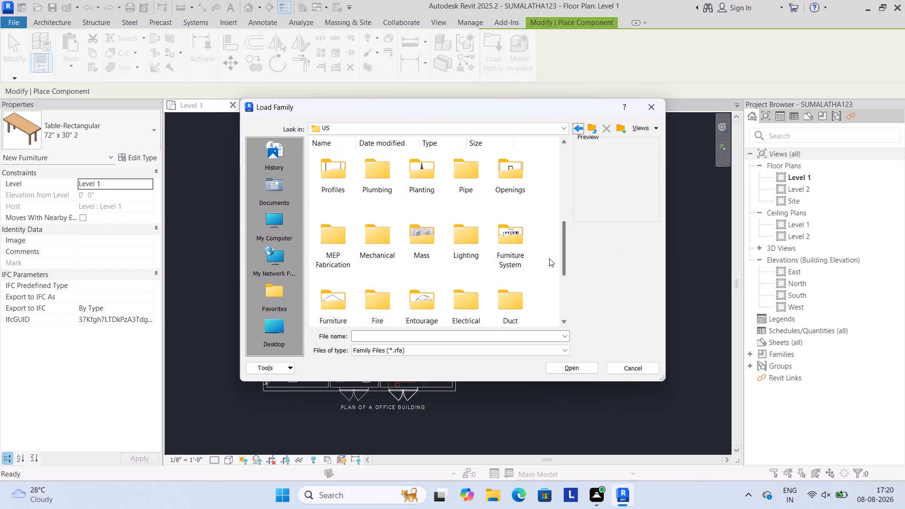
{"action": "left_click_drag", "start_coordinate": [549, 258], "coordinate": [547, 280]}
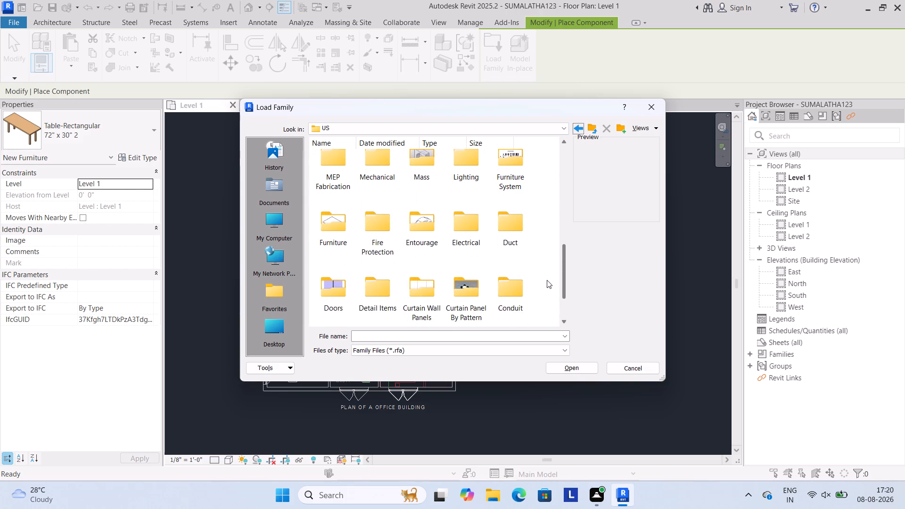
{"action": "left_click_drag", "start_coordinate": [547, 280], "coordinate": [545, 301]}
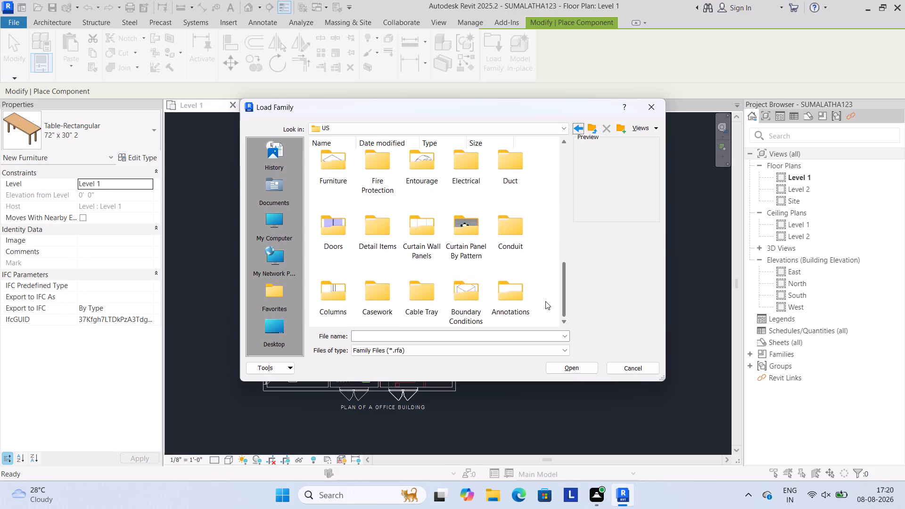
{"action": "left_click_drag", "start_coordinate": [545, 301], "coordinate": [551, 329]}
{"action": "left_click_drag", "start_coordinate": [551, 329], "coordinate": [557, 302]}
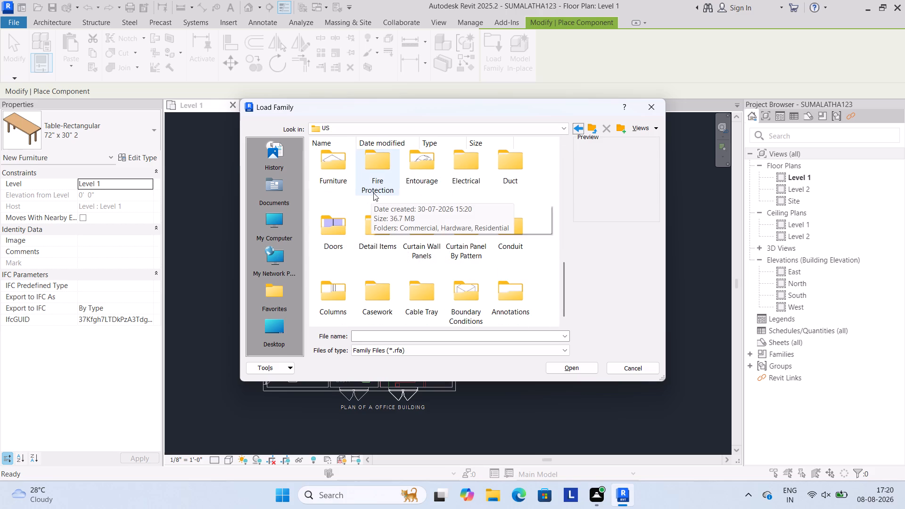
{"action": "left_click", "coordinate": [328, 155]}
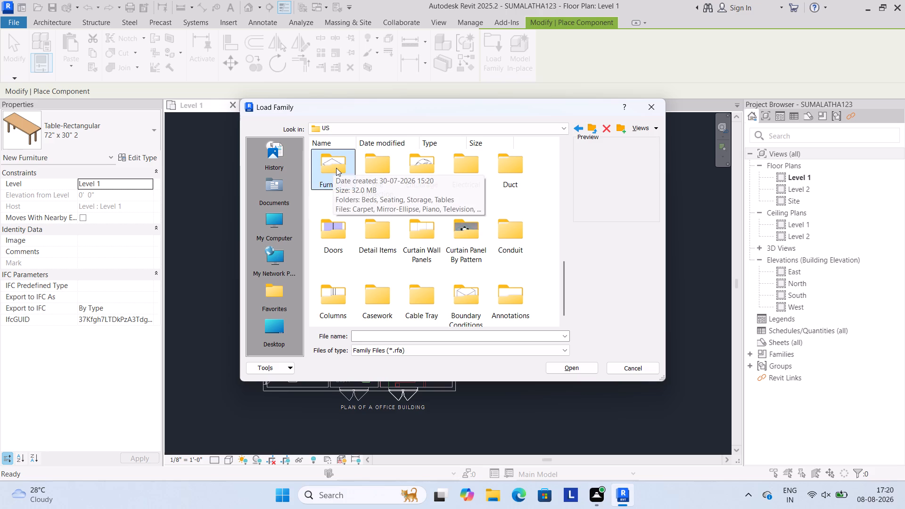
{"action": "left_click", "coordinate": [336, 168]}
{"action": "double_click", "coordinate": [336, 168]}
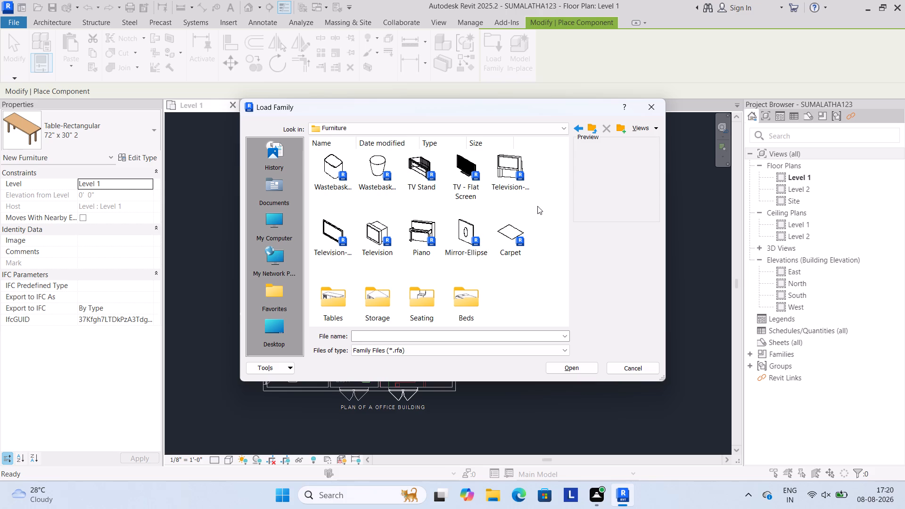
{"action": "scroll", "coordinate": [568, 210], "scroll_direction": "down", "scroll_amount": 1}
{"action": "key", "text": "Down"}
{"action": "key", "text": "Down"}
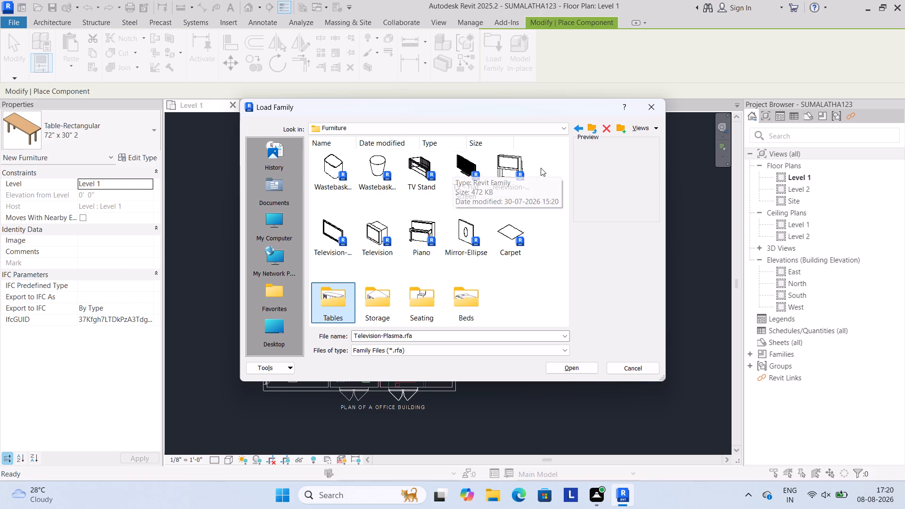
Go back from the Furniture folder to the US folder and look through its category folders.
{"action": "left_click", "coordinate": [575, 127]}
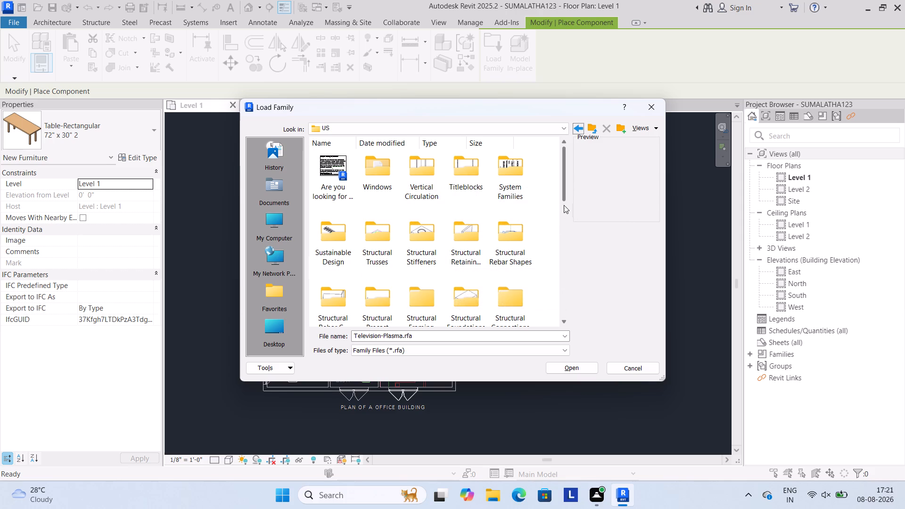
{"action": "left_click_drag", "start_coordinate": [565, 182], "coordinate": [564, 194]}
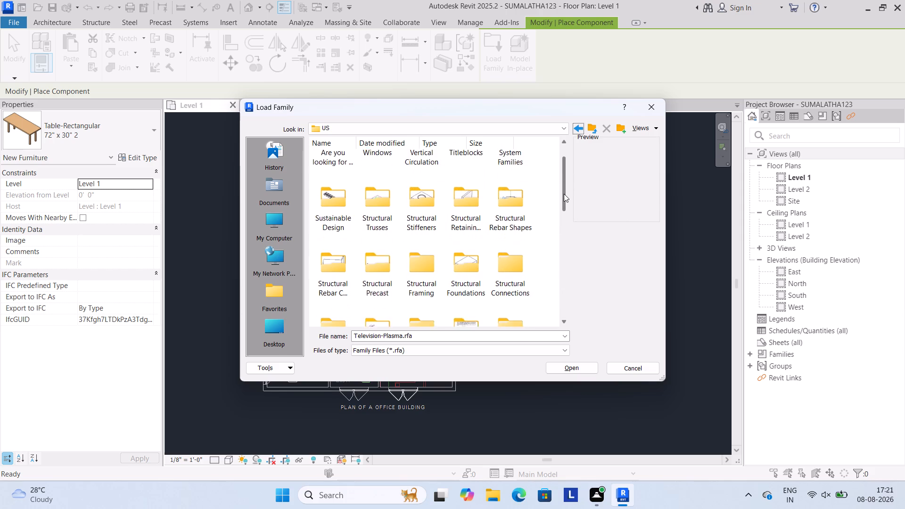
{"action": "left_click_drag", "start_coordinate": [564, 194], "coordinate": [562, 224]}
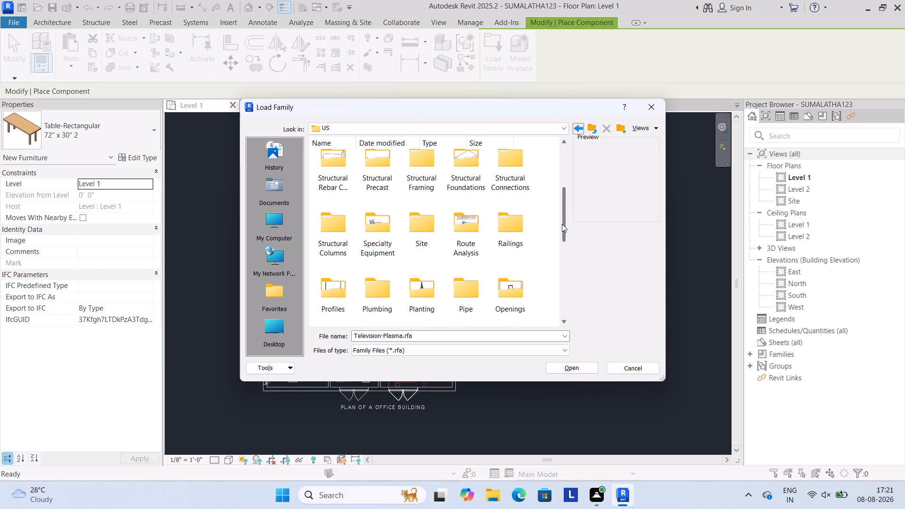
{"action": "left_click_drag", "start_coordinate": [562, 224], "coordinate": [559, 248]}
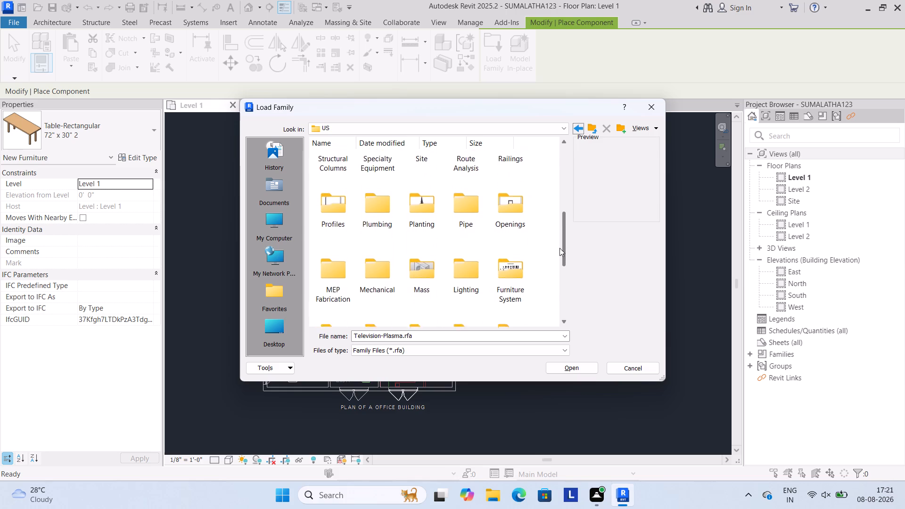
{"action": "left_click_drag", "start_coordinate": [559, 248], "coordinate": [558, 254]}
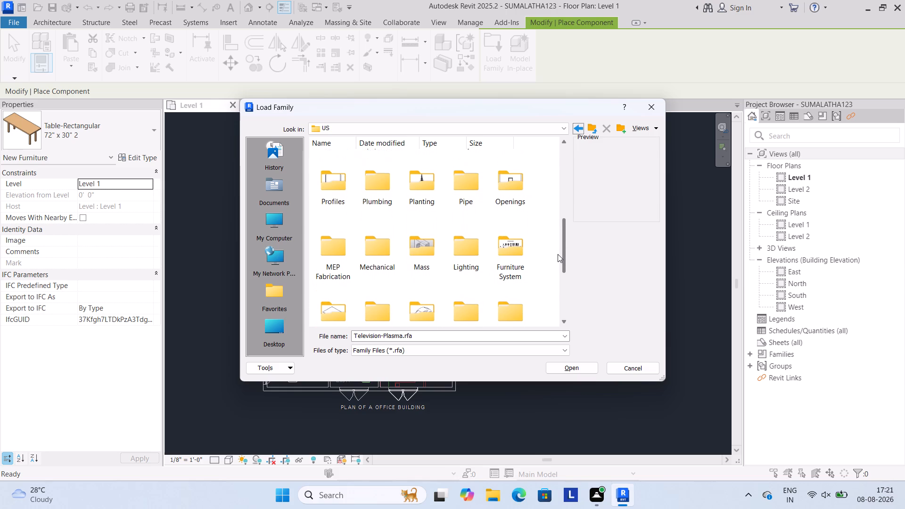
{"action": "left_click_drag", "start_coordinate": [558, 254], "coordinate": [558, 249]}
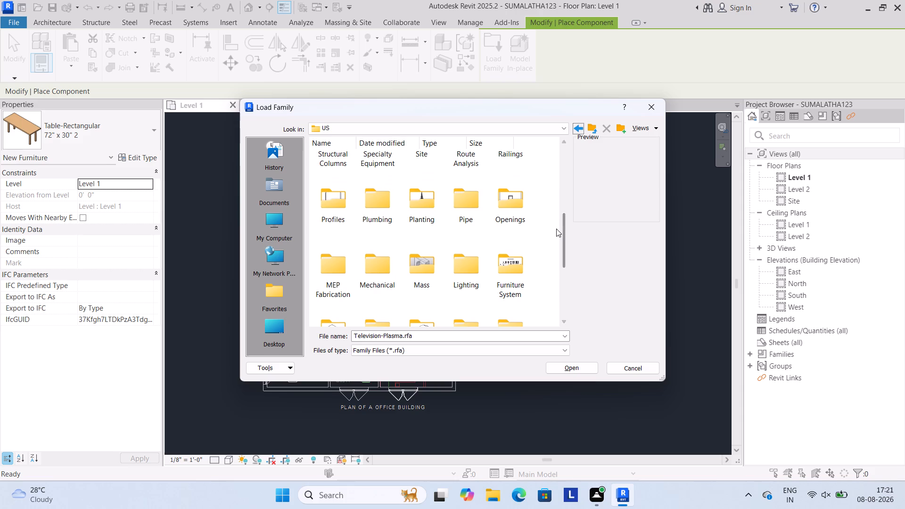
{"action": "left_click_drag", "start_coordinate": [564, 224], "coordinate": [562, 242]}
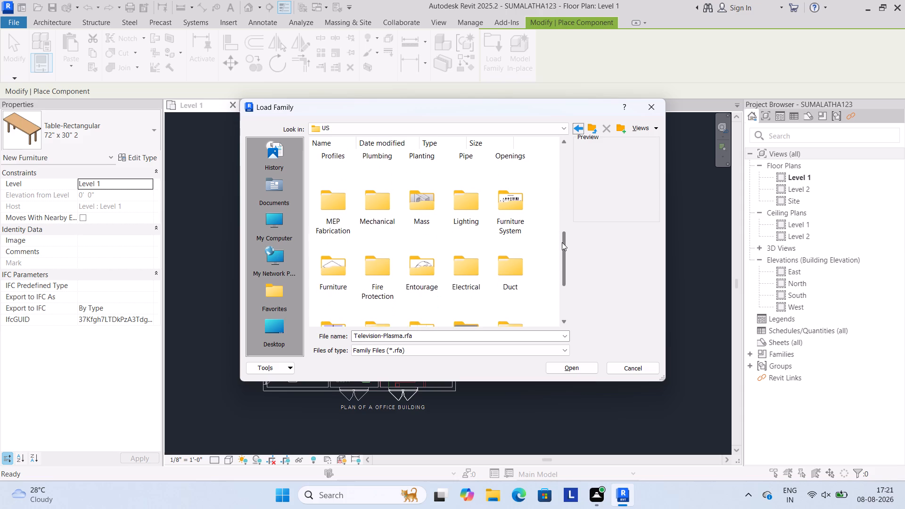
{"action": "left_click_drag", "start_coordinate": [562, 242], "coordinate": [558, 259]}
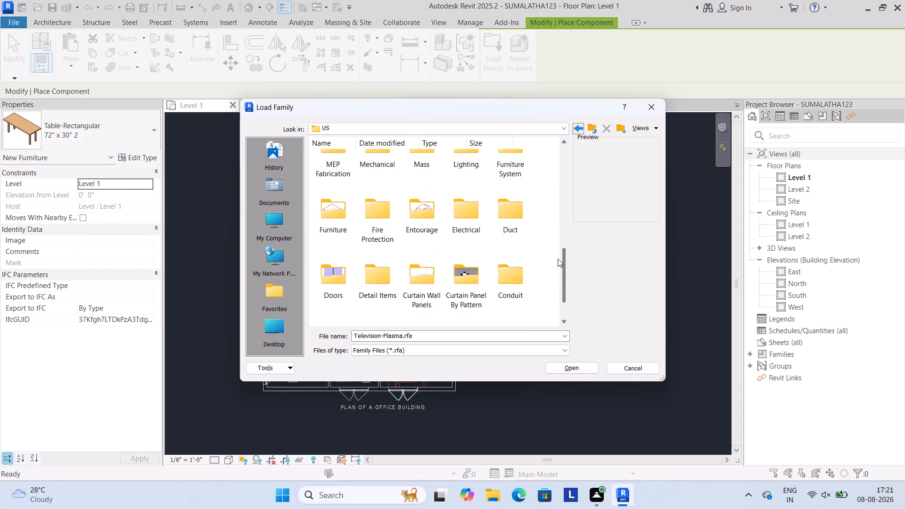
{"action": "left_click_drag", "start_coordinate": [558, 259], "coordinate": [556, 269]}
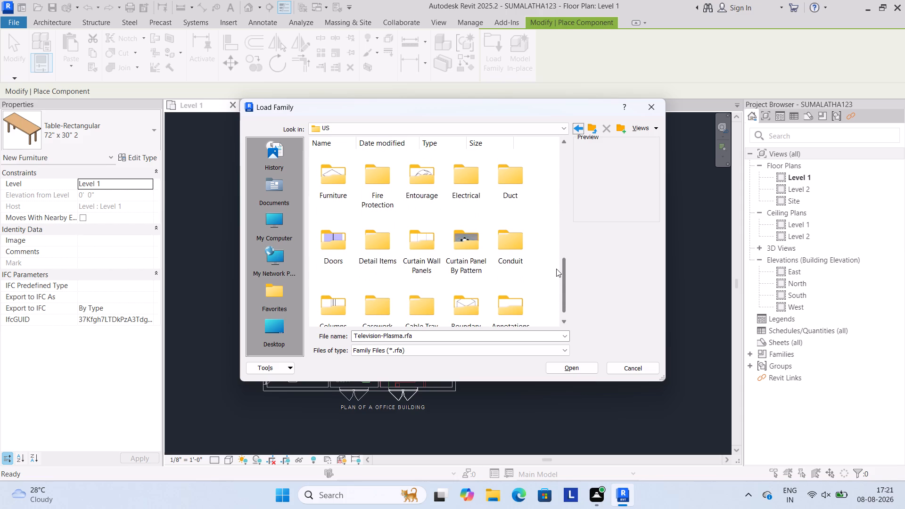
{"action": "left_click_drag", "start_coordinate": [556, 269], "coordinate": [554, 283]}
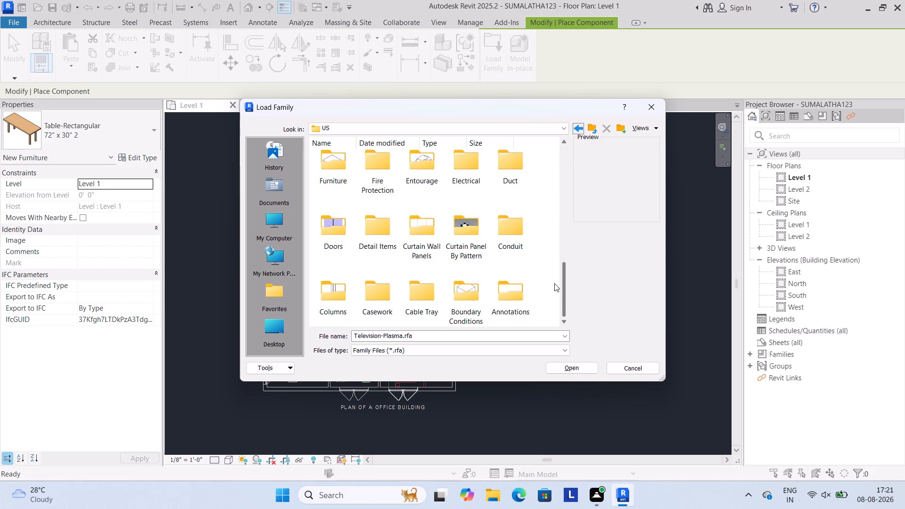
{"action": "left_click_drag", "start_coordinate": [554, 283], "coordinate": [543, 235]}
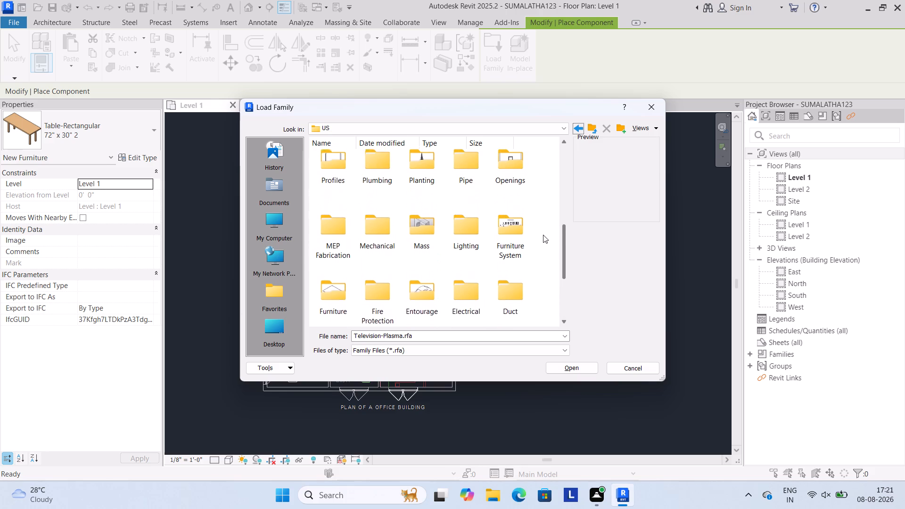
{"action": "left_click_drag", "start_coordinate": [543, 235], "coordinate": [546, 224]}
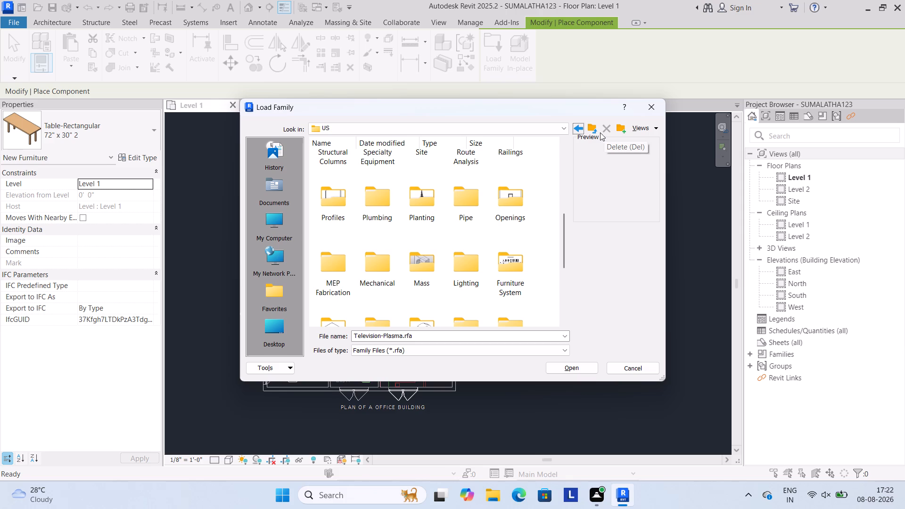
Check the subfolders of the Lighting folder, and look through the US category folders again.
{"action": "double_click", "coordinate": [463, 278]}
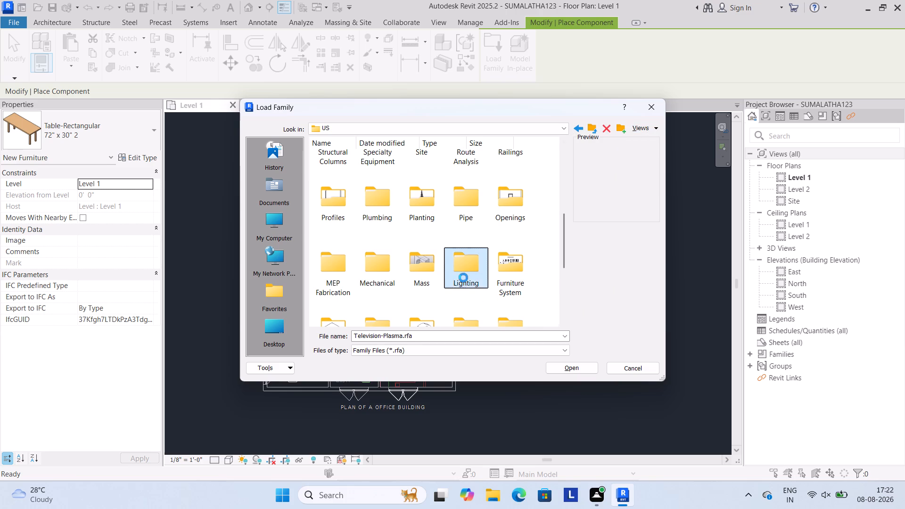
{"action": "left_click", "coordinate": [579, 129]}
{"action": "scroll", "coordinate": [497, 228], "scroll_direction": "down", "scroll_amount": 4}
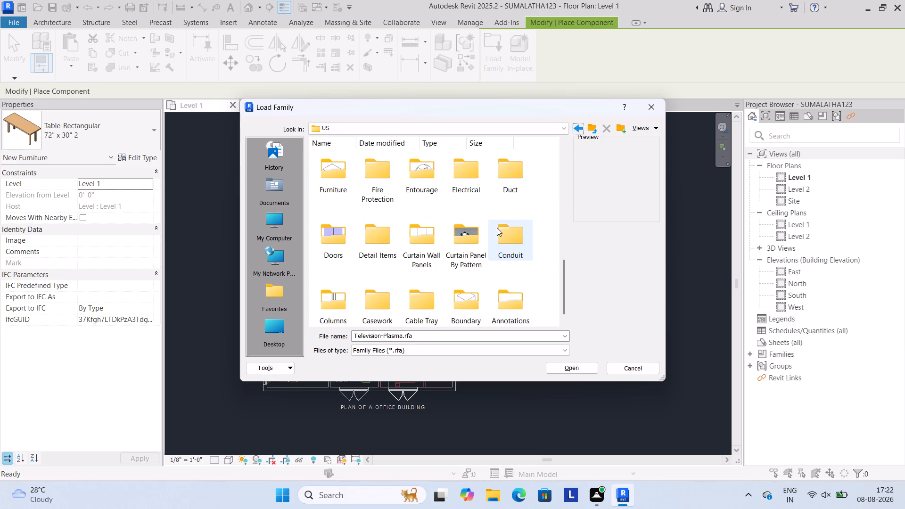
{"action": "scroll", "coordinate": [497, 228], "scroll_direction": "down", "scroll_amount": 8}
{"action": "scroll", "coordinate": [510, 217], "scroll_direction": "up", "scroll_amount": 9}
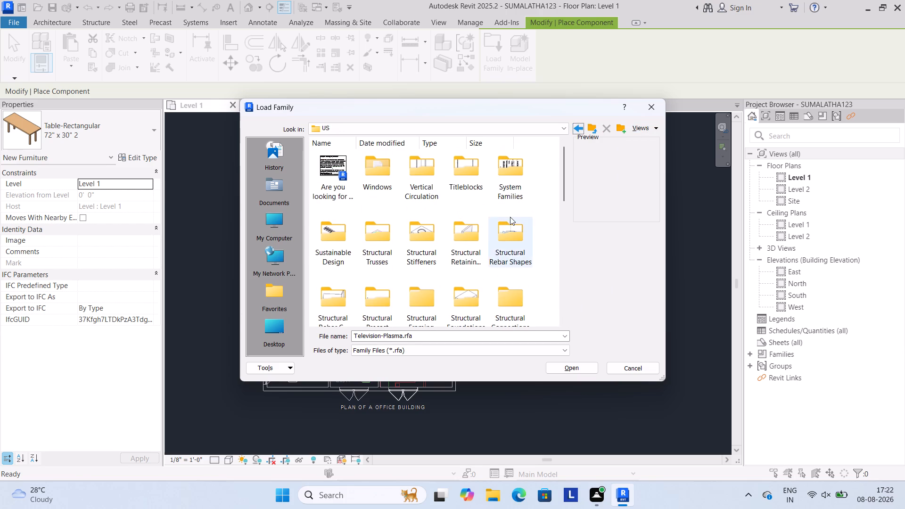
{"action": "scroll", "coordinate": [510, 217], "scroll_direction": "down", "scroll_amount": 7}
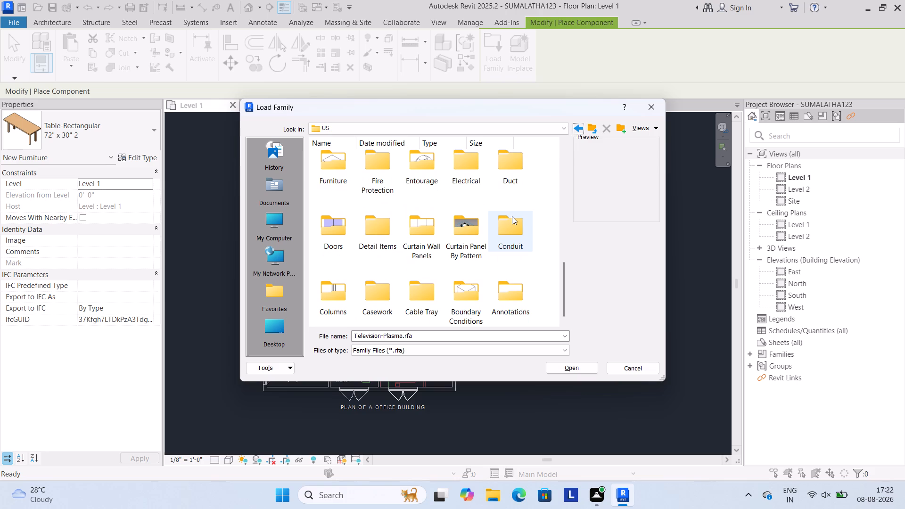
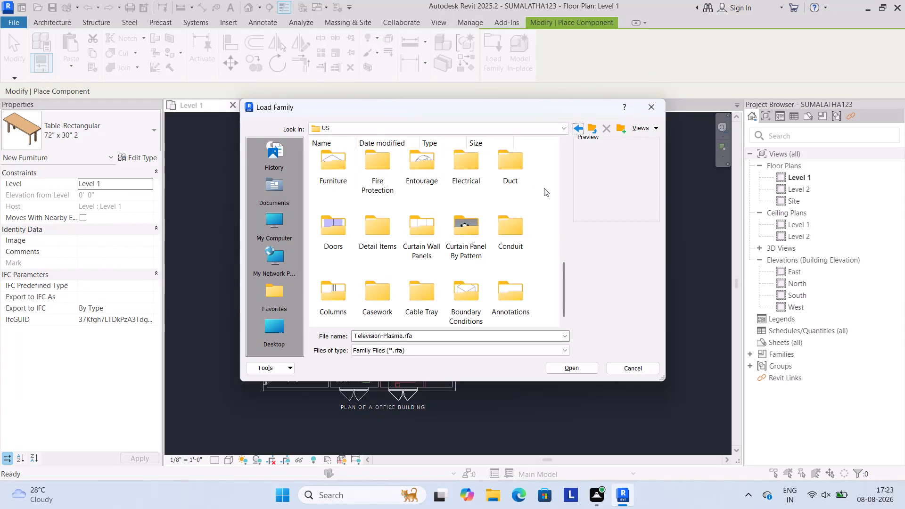
Load the Toilet-Domestic-3D family from the US library's Plumbing > Architectural > Fixtures > Water Closets folder.
{"action": "scroll", "coordinate": [544, 189], "scroll_direction": "down", "scroll_amount": 1}
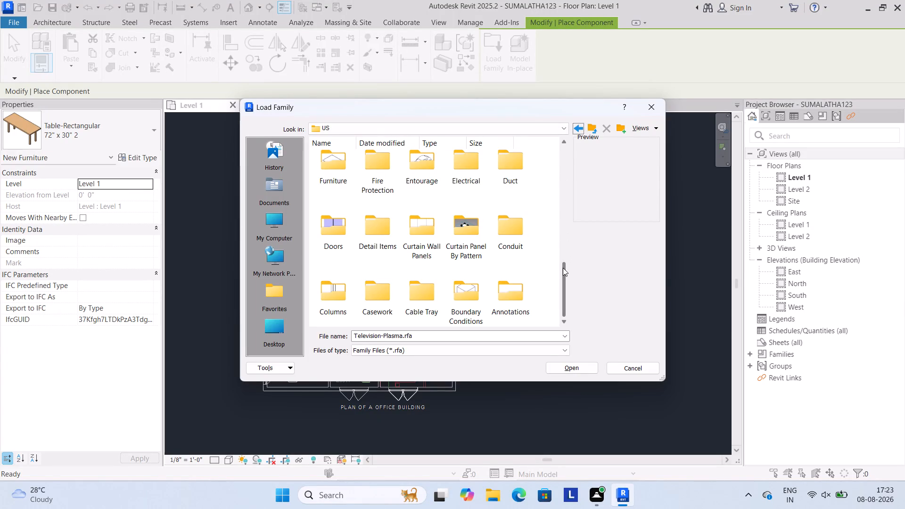
{"action": "left_click_drag", "start_coordinate": [563, 268], "coordinate": [571, 167]}
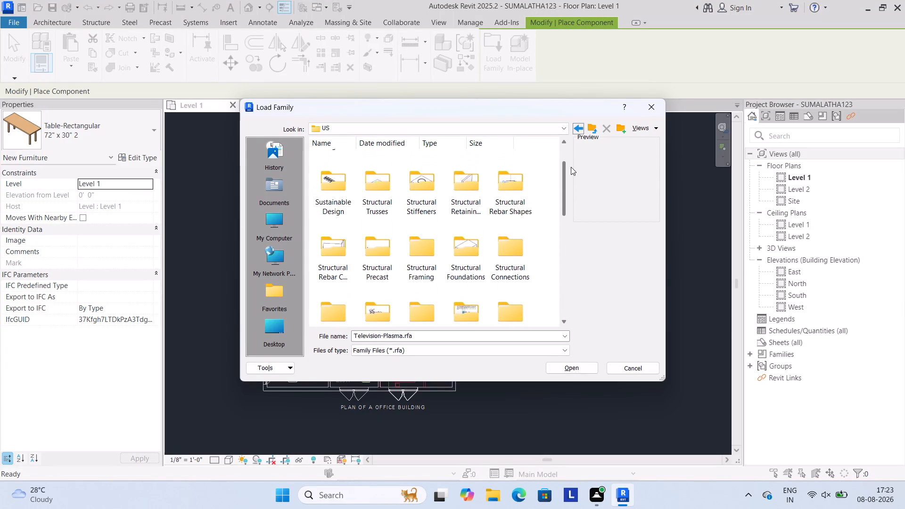
{"action": "left_click_drag", "start_coordinate": [571, 167], "coordinate": [564, 189]}
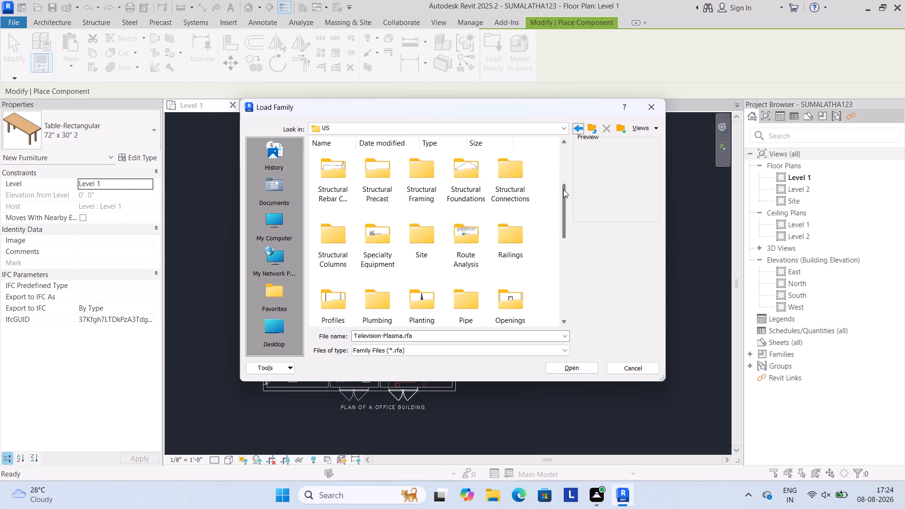
{"action": "double_click", "coordinate": [382, 306]}
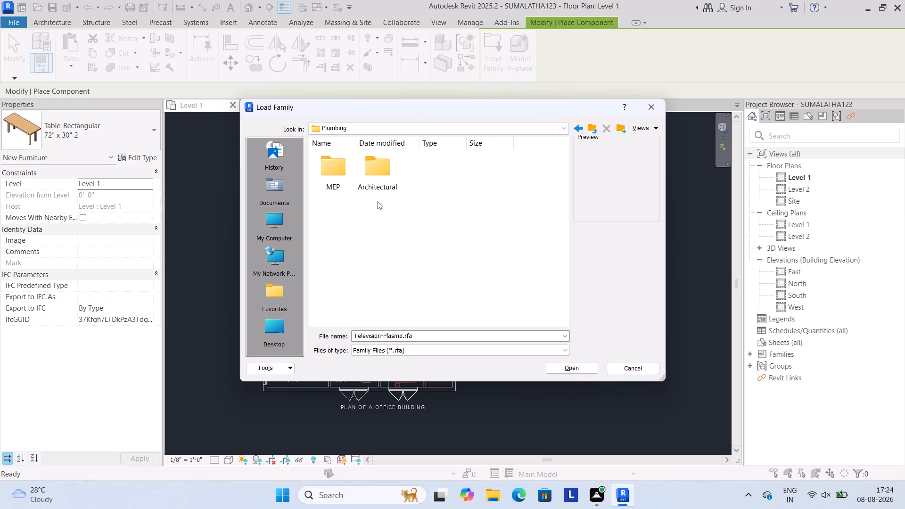
{"action": "double_click", "coordinate": [377, 170]}
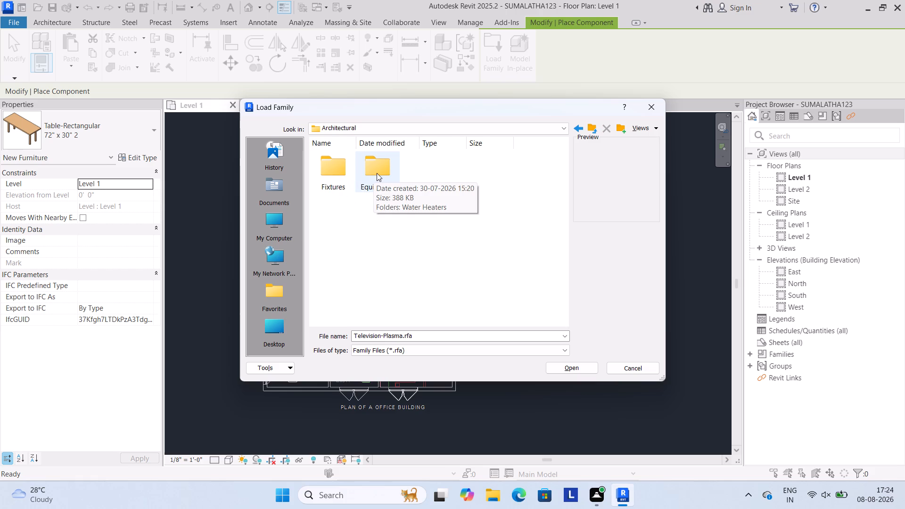
{"action": "double_click", "coordinate": [337, 172]}
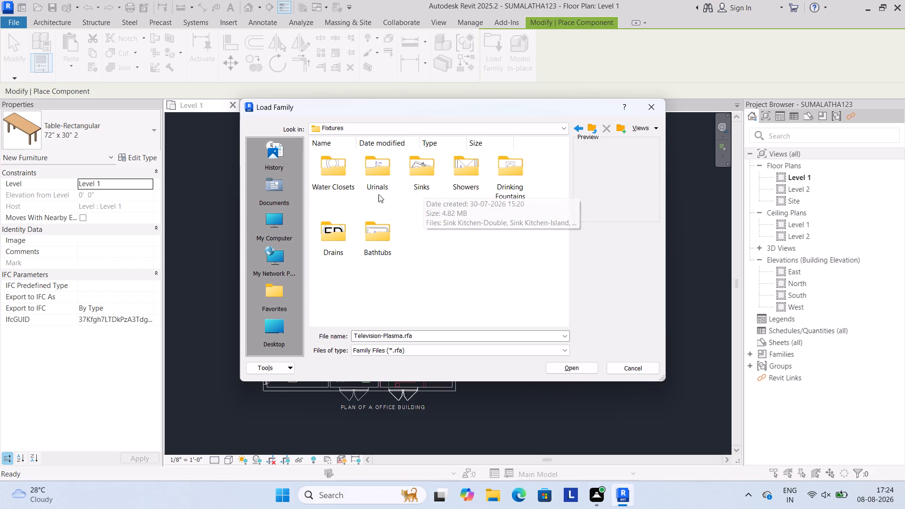
{"action": "double_click", "coordinate": [337, 174]}
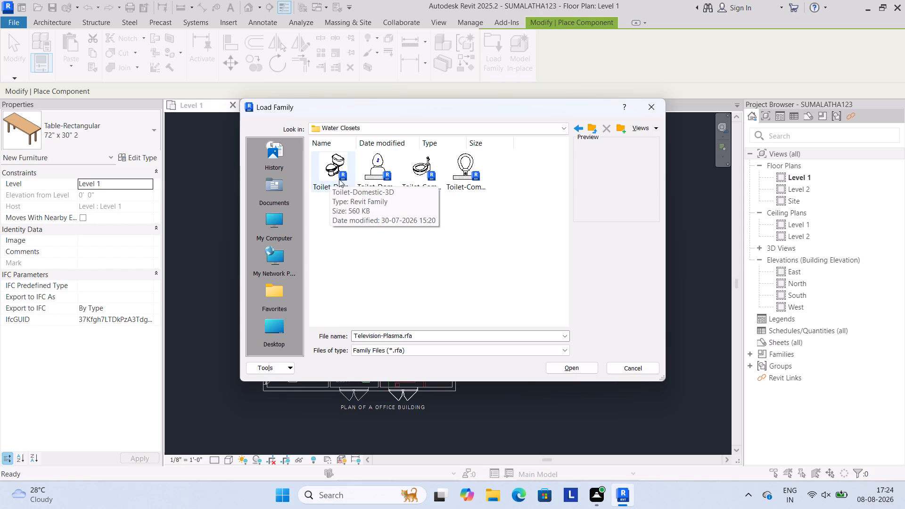
{"action": "left_click_drag", "start_coordinate": [330, 174], "coordinate": [520, 337]}
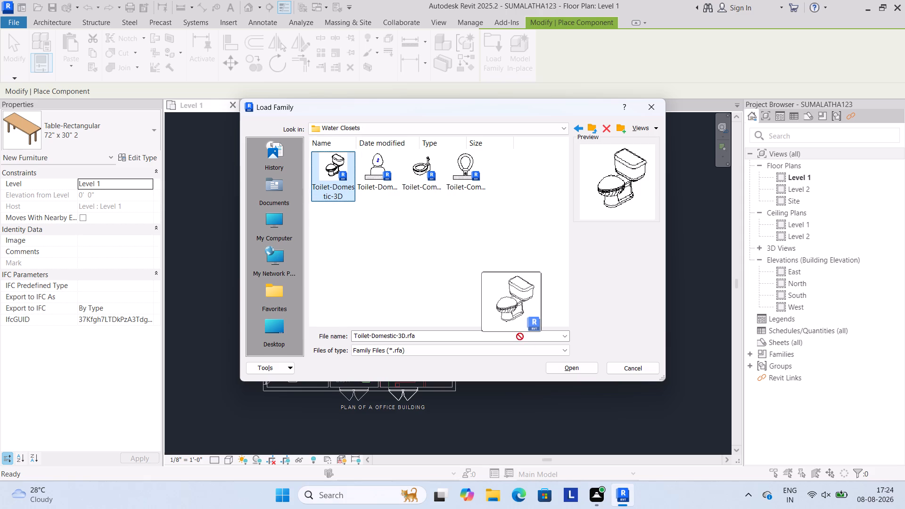
{"action": "left_click_drag", "start_coordinate": [520, 337], "coordinate": [595, 394]}
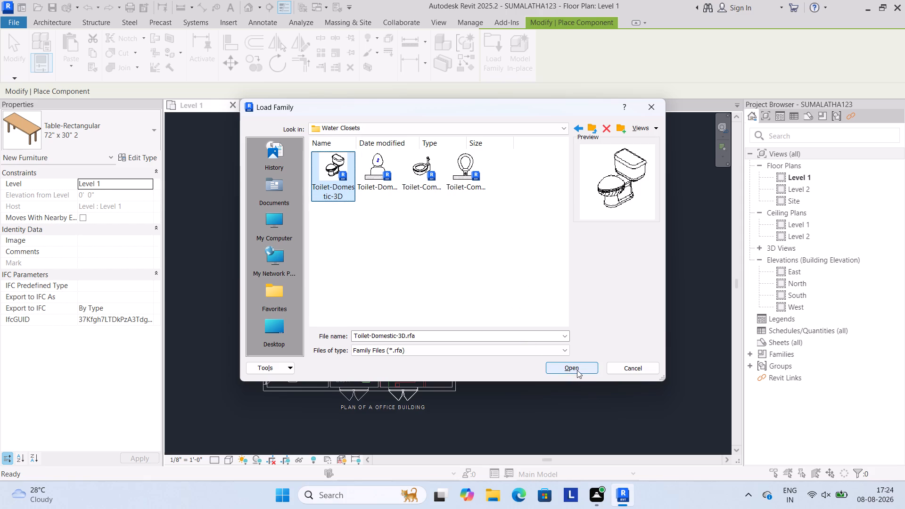
{"action": "left_click", "coordinate": [577, 369]}
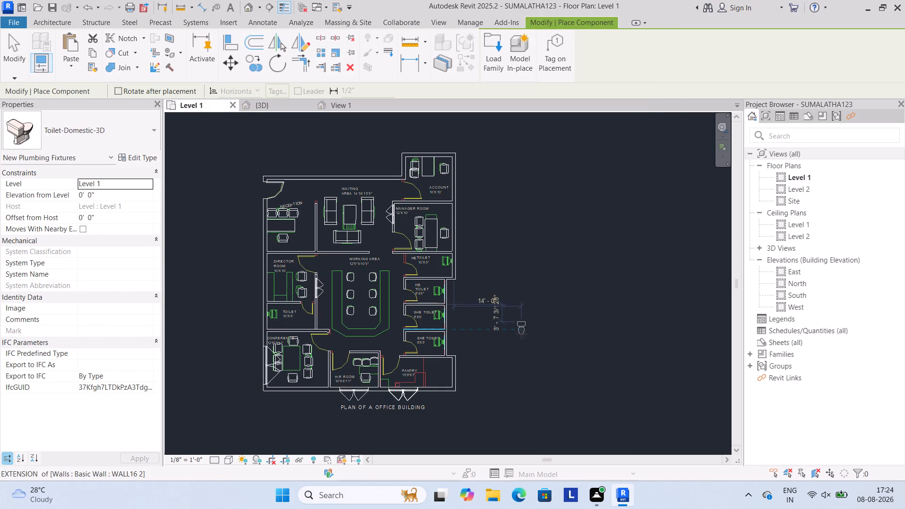
Place one Toilet-Domestic-3D in the empty area east of the building, about 18' from the toilet block's wall.
{"action": "left_click", "coordinate": [540, 321]}
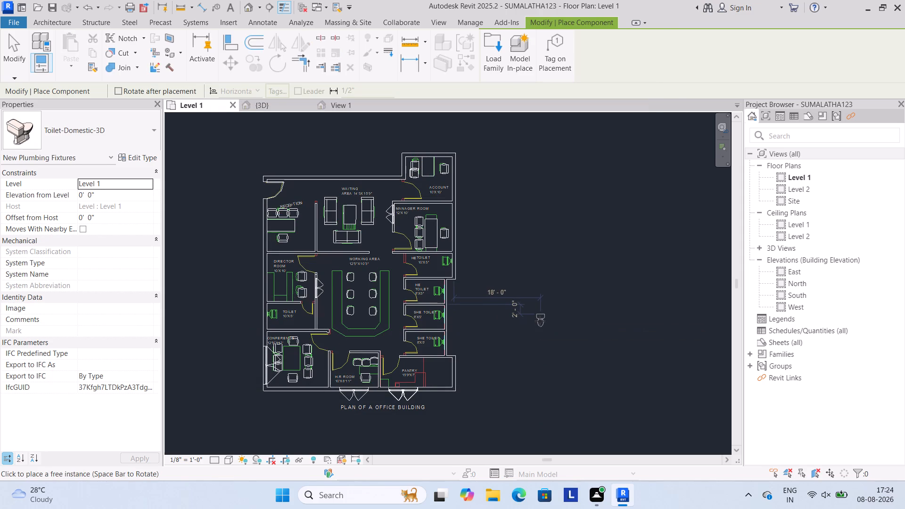
{"action": "key", "text": "Escape"}
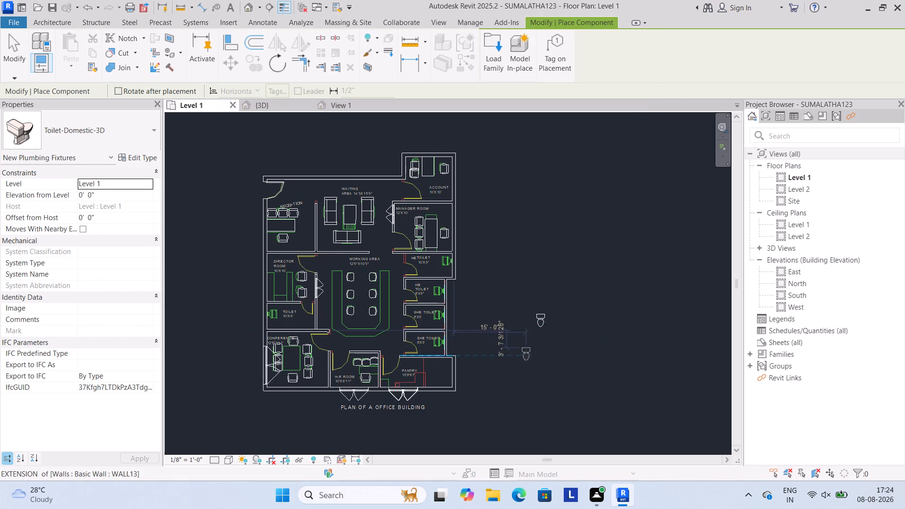
{"action": "key", "text": "Escape"}
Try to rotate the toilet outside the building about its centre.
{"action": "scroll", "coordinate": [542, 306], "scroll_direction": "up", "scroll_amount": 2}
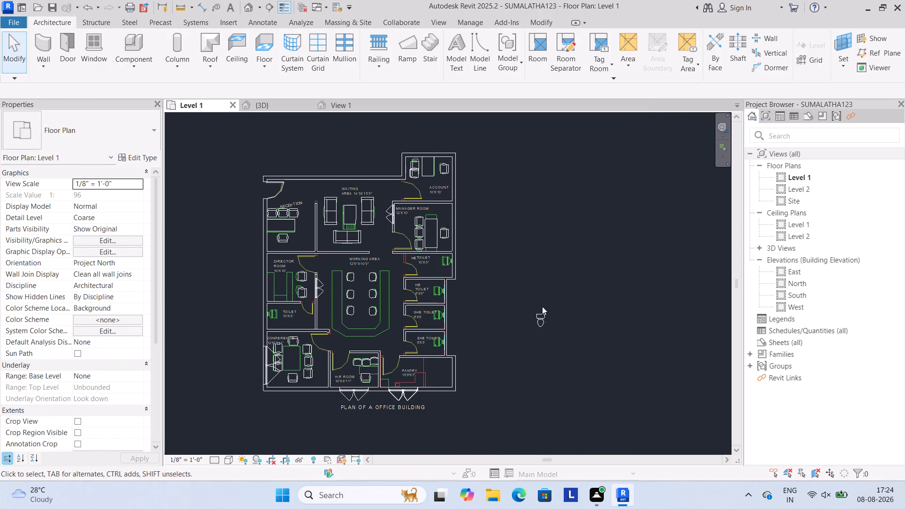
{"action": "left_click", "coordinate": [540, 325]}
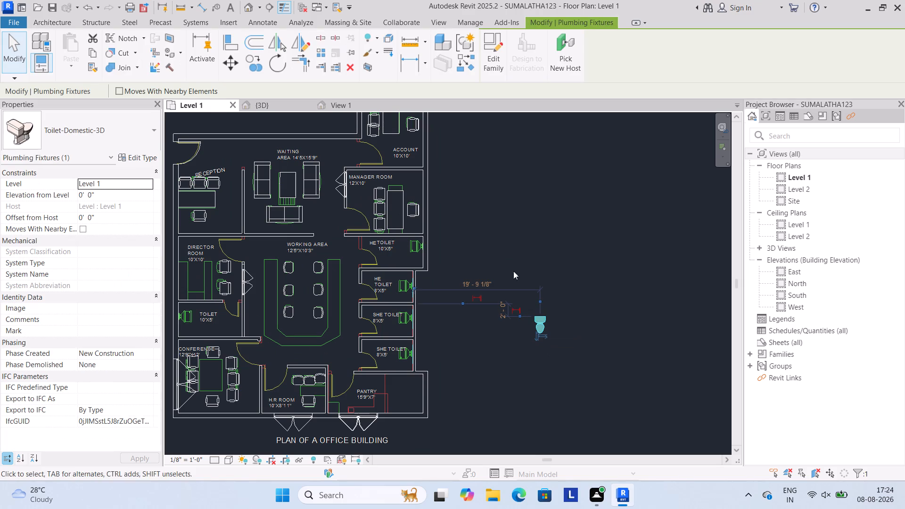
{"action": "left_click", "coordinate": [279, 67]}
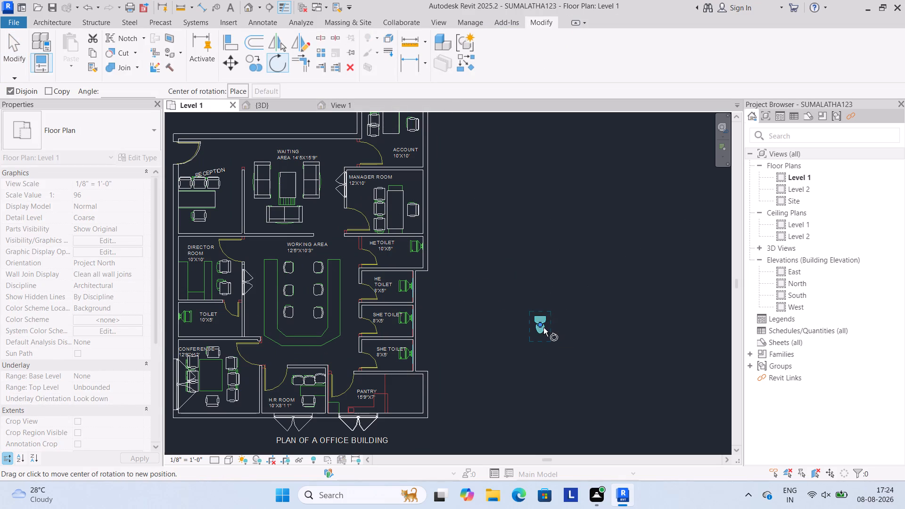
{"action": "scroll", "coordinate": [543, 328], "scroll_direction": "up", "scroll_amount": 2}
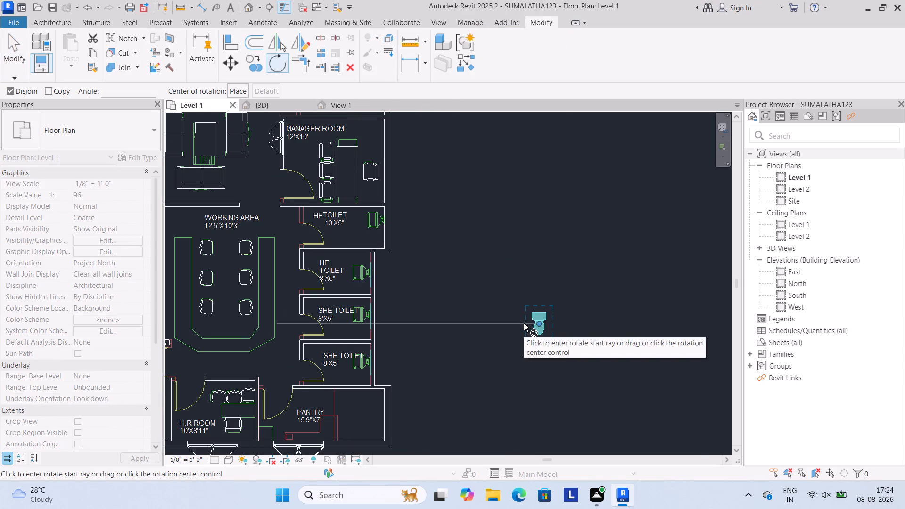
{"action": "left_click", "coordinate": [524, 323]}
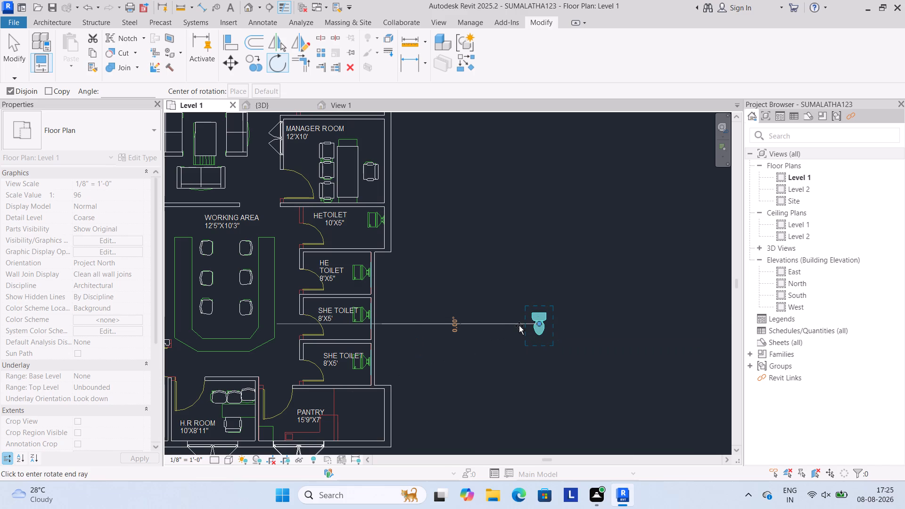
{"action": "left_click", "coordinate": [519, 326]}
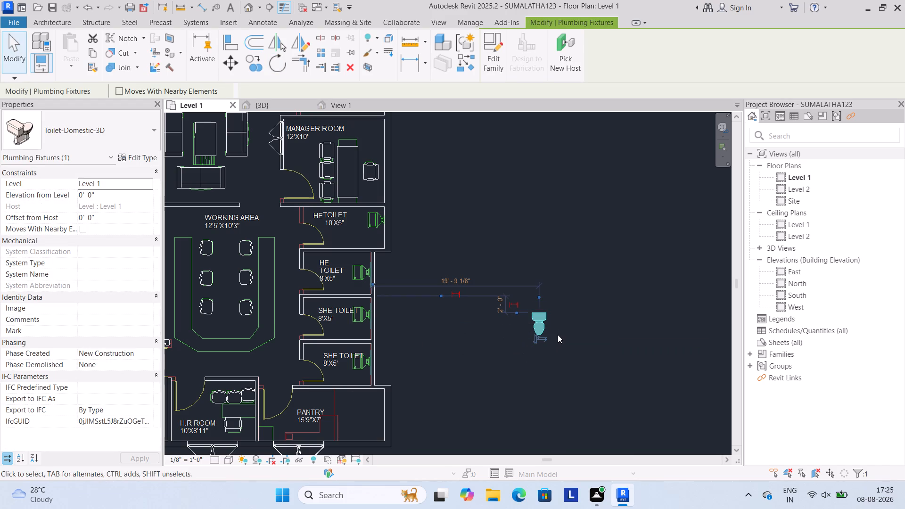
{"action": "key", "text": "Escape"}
Rotate the toilet outside the building 90° clockwise about its centre, so its tank faces east.
{"action": "scroll", "coordinate": [526, 328], "scroll_direction": "up", "scroll_amount": 4}
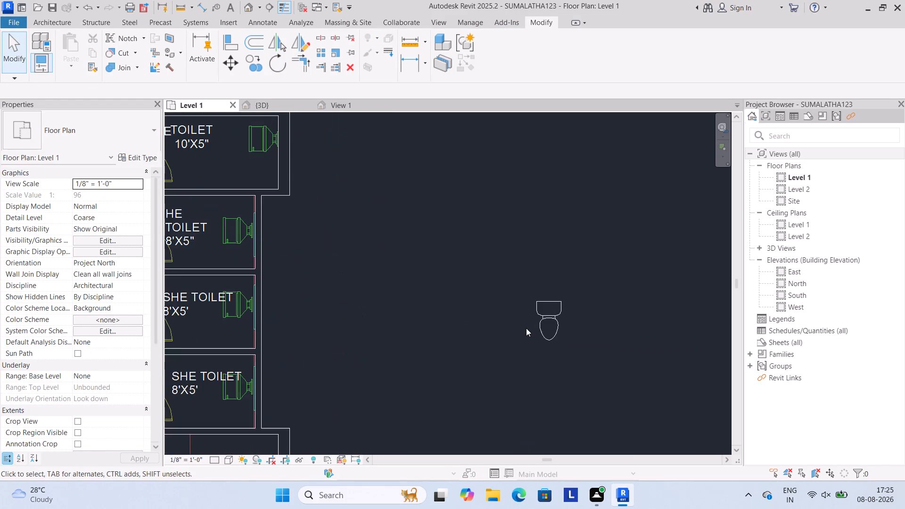
{"action": "scroll", "coordinate": [529, 327], "scroll_direction": "down", "scroll_amount": 3}
{"action": "left_click", "coordinate": [538, 322]}
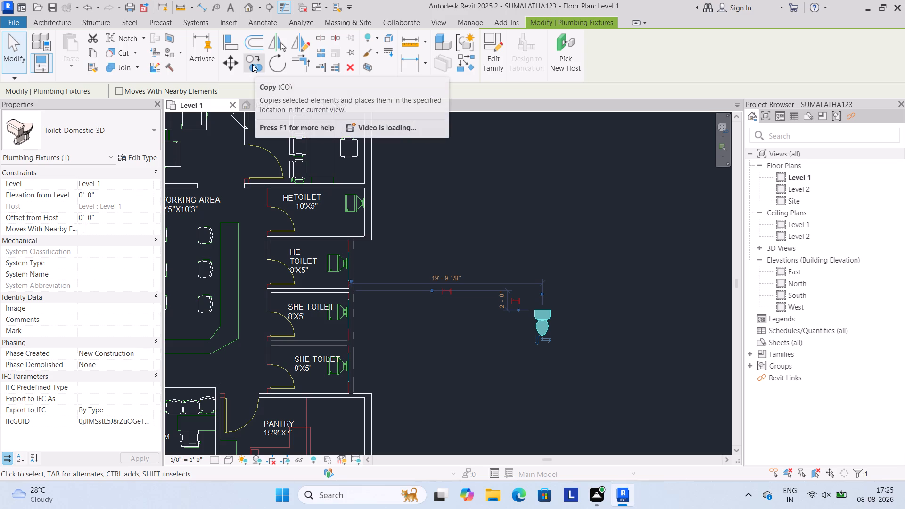
{"action": "left_click", "coordinate": [275, 66]}
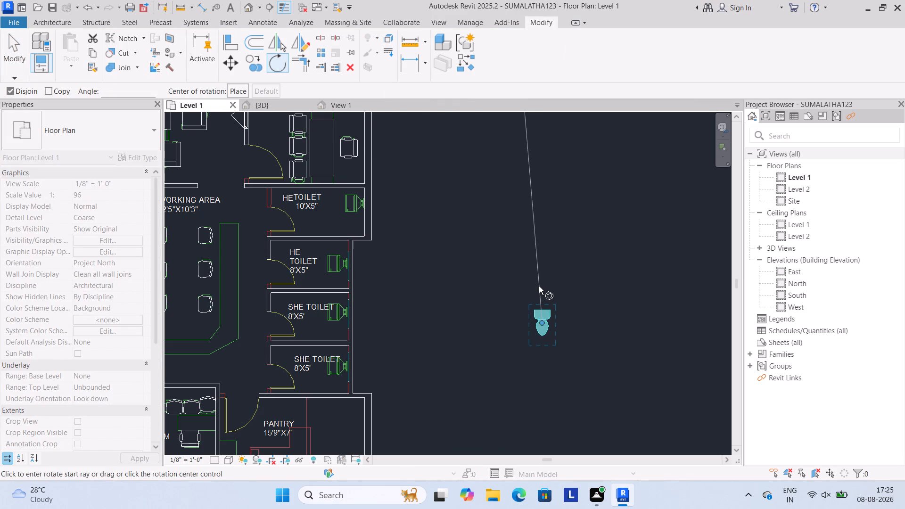
{"action": "left_click", "coordinate": [543, 283]}
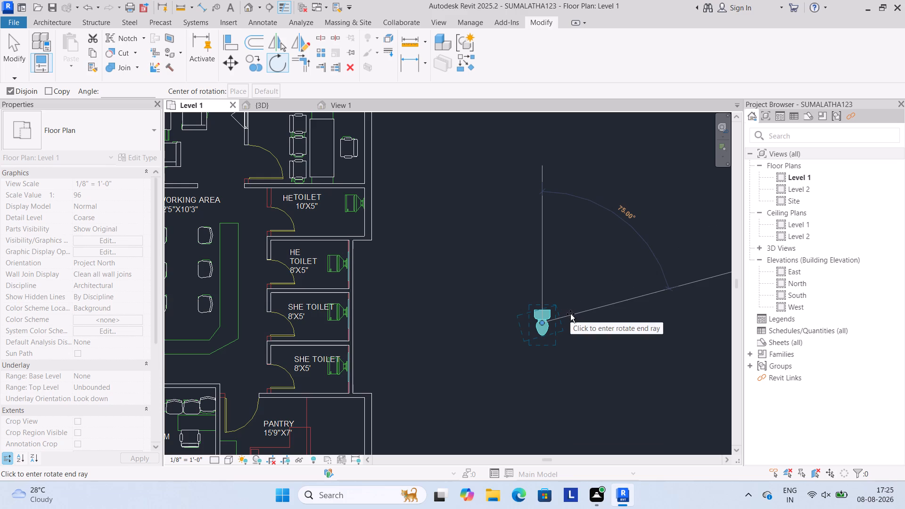
{"action": "left_click", "coordinate": [571, 323]}
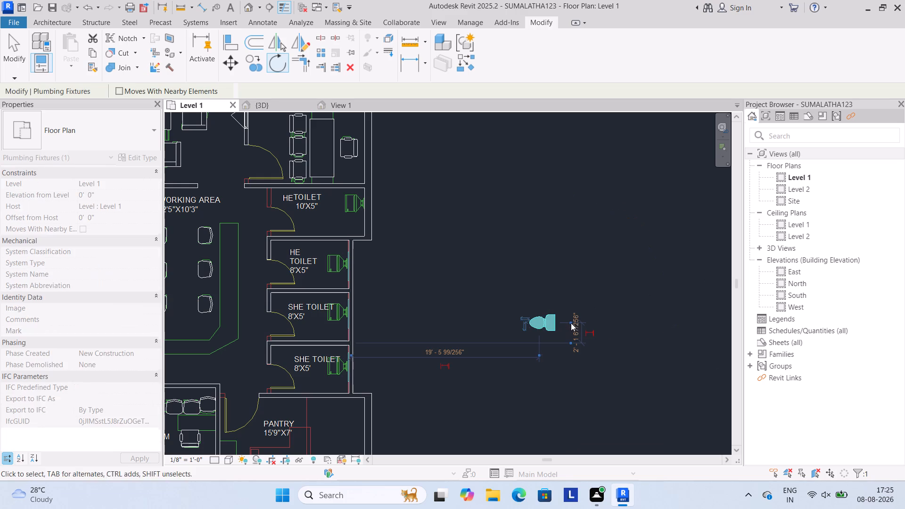
{"action": "key", "text": "Escape"}
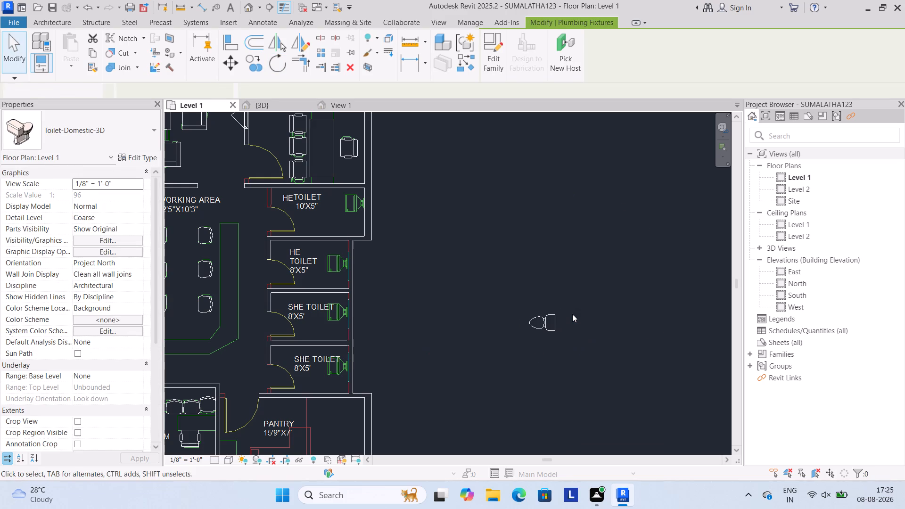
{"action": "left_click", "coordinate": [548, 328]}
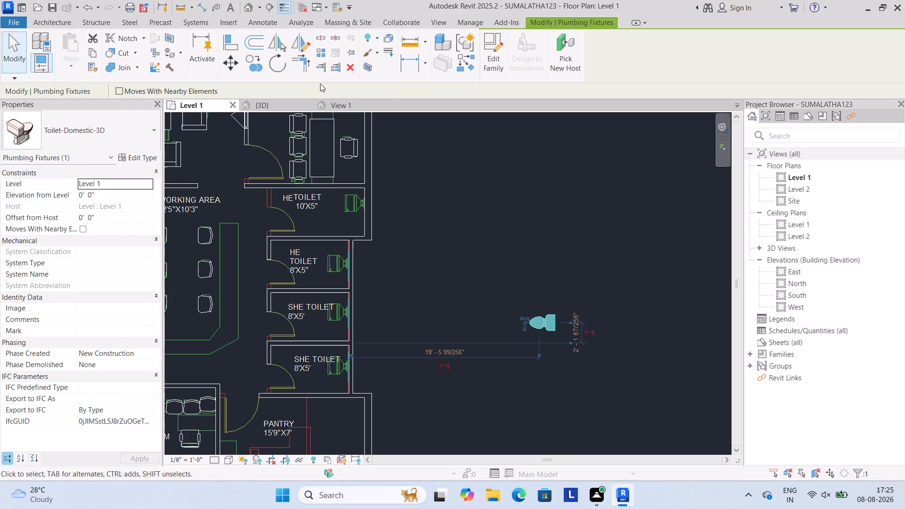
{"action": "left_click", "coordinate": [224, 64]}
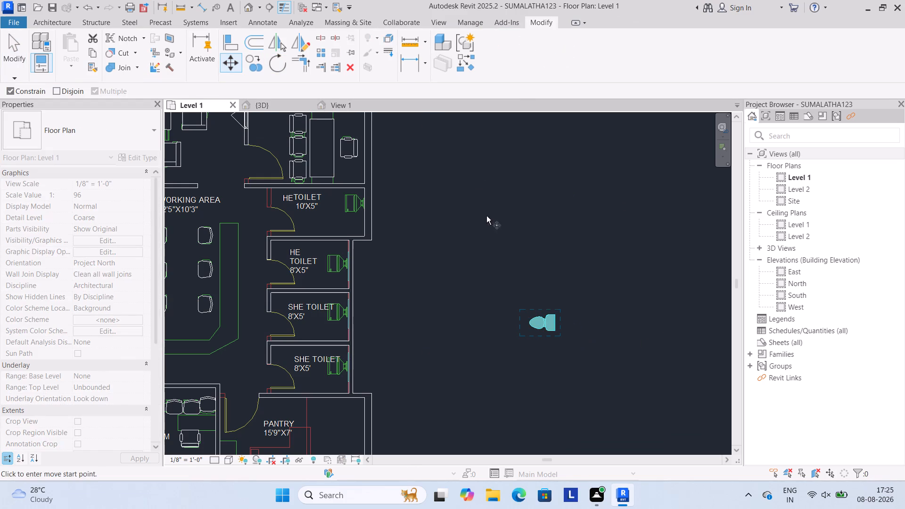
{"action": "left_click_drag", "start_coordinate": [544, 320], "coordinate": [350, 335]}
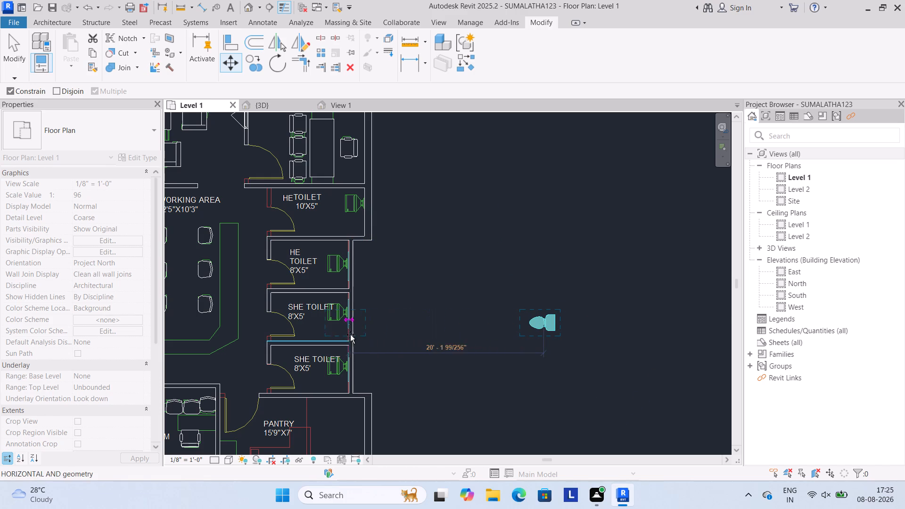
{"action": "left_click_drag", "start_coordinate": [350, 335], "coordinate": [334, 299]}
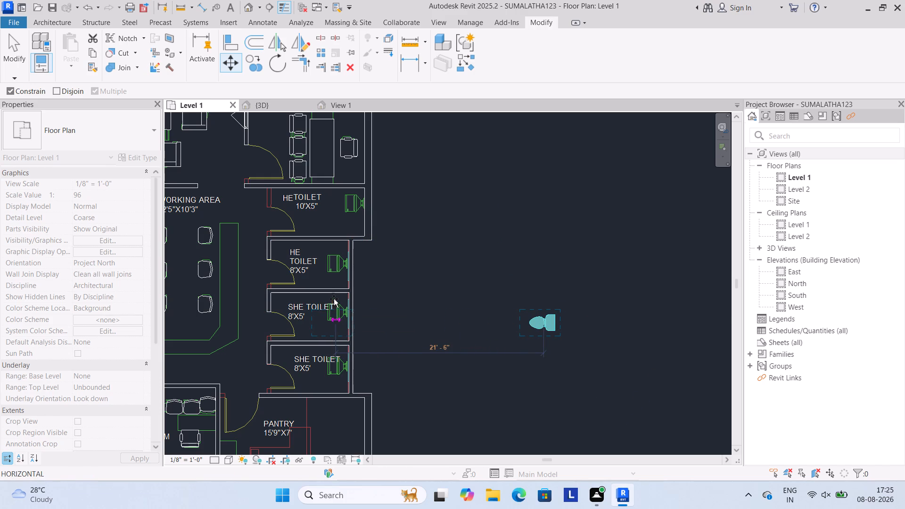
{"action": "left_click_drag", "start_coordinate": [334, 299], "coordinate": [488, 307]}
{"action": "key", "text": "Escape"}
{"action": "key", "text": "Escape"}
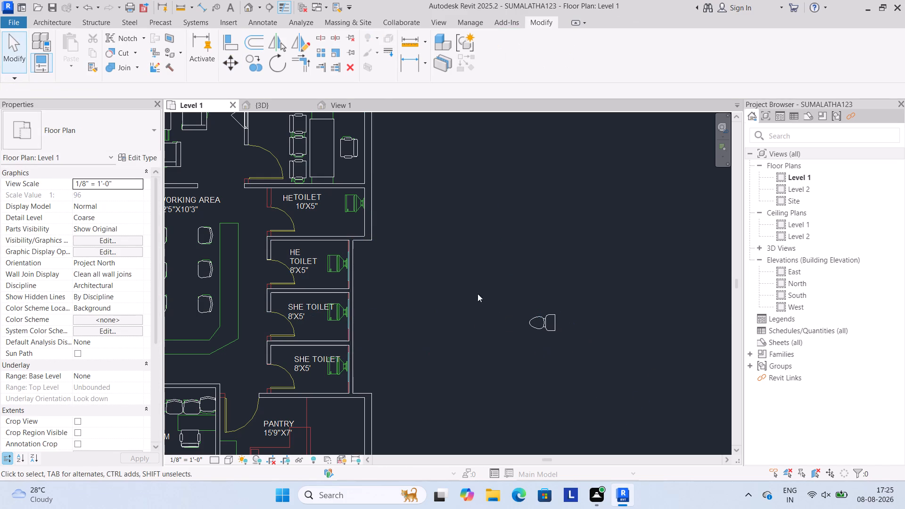
Copy the toilet outside the building into the HE TOILET 8'X5' room and both SHE TOILET rooms, using multiple copy.
{"action": "left_click", "coordinate": [553, 329]}
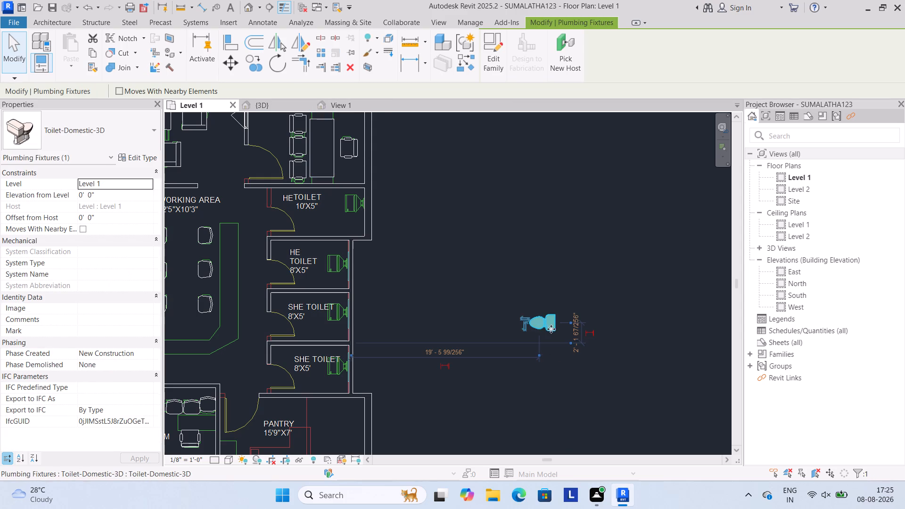
{"action": "left_click", "coordinate": [253, 63]}
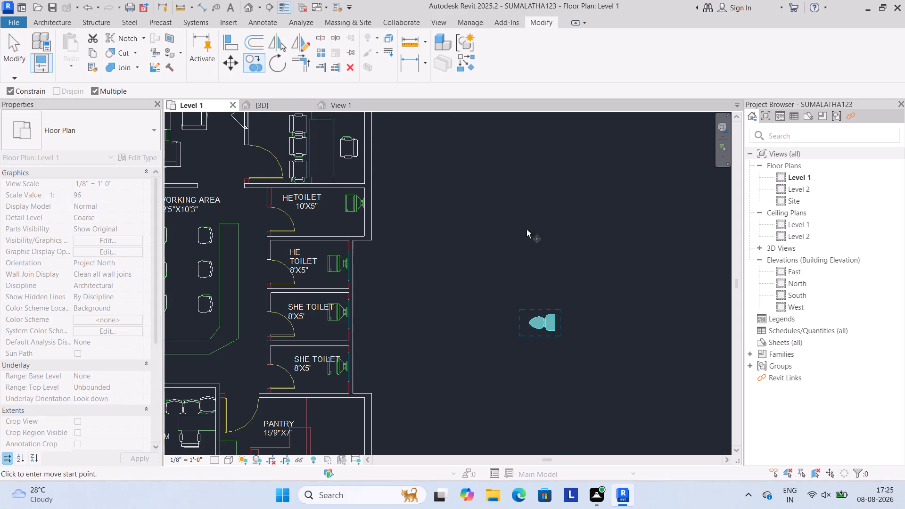
{"action": "left_click", "coordinate": [550, 322]}
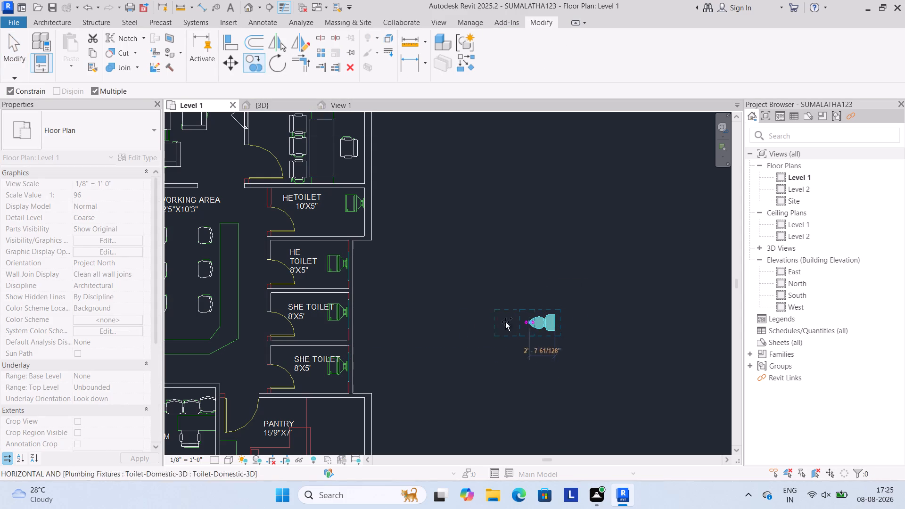
{"action": "left_click", "coordinate": [336, 304]}
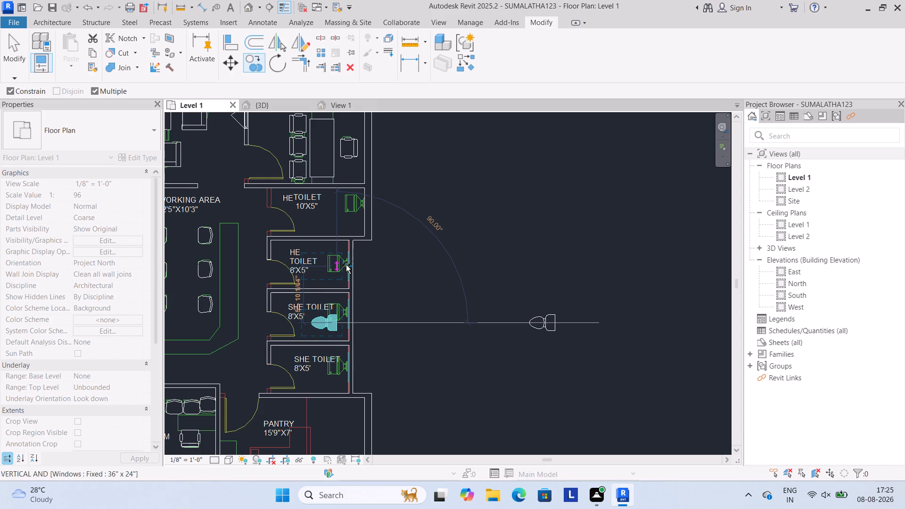
{"action": "left_click", "coordinate": [346, 265]}
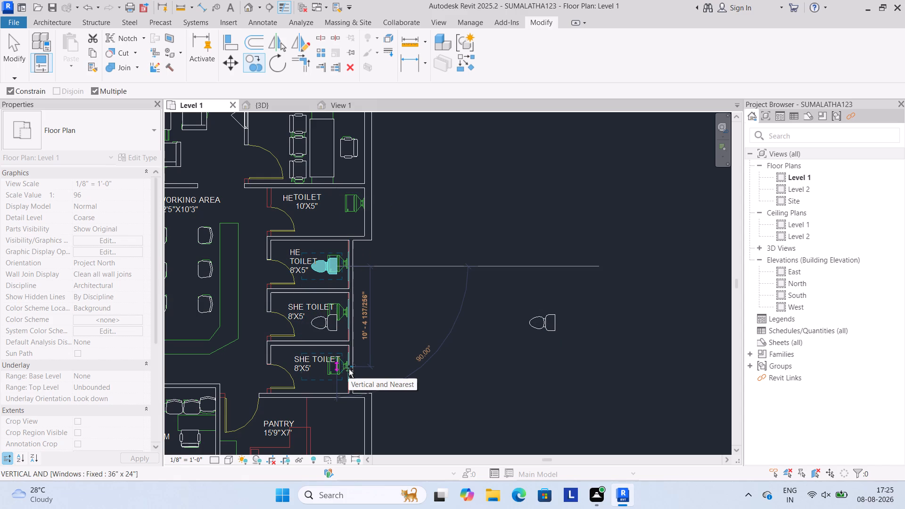
{"action": "left_click", "coordinate": [343, 367]}
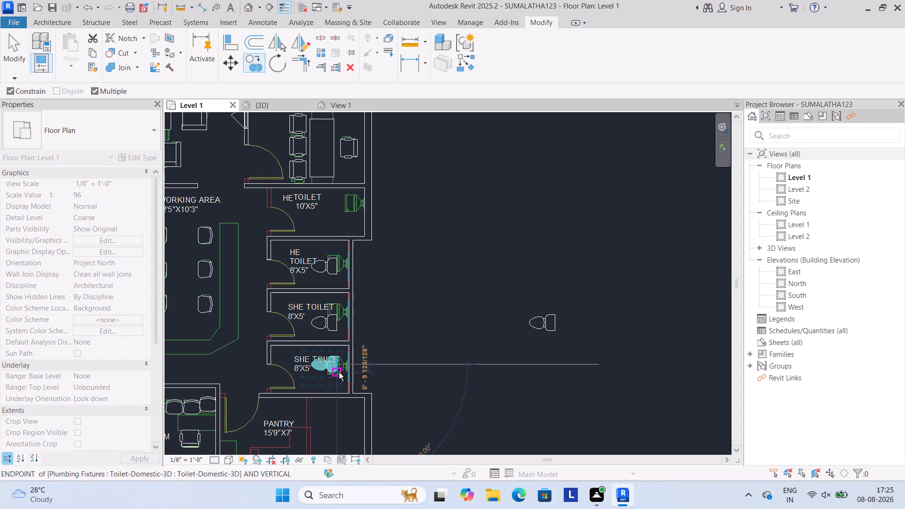
{"action": "key", "text": "Escape"}
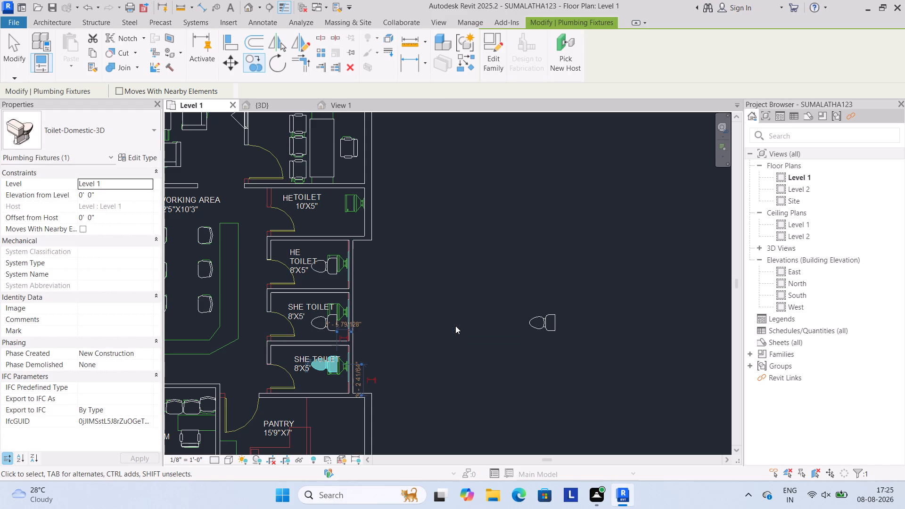
{"action": "key", "text": "Escape"}
Move the toilet in the HE TOILET 8'X5' room about 1'-4 1/2" east, so its tank backs onto the wall.
{"action": "scroll", "coordinate": [412, 336], "scroll_direction": "down", "scroll_amount": 2}
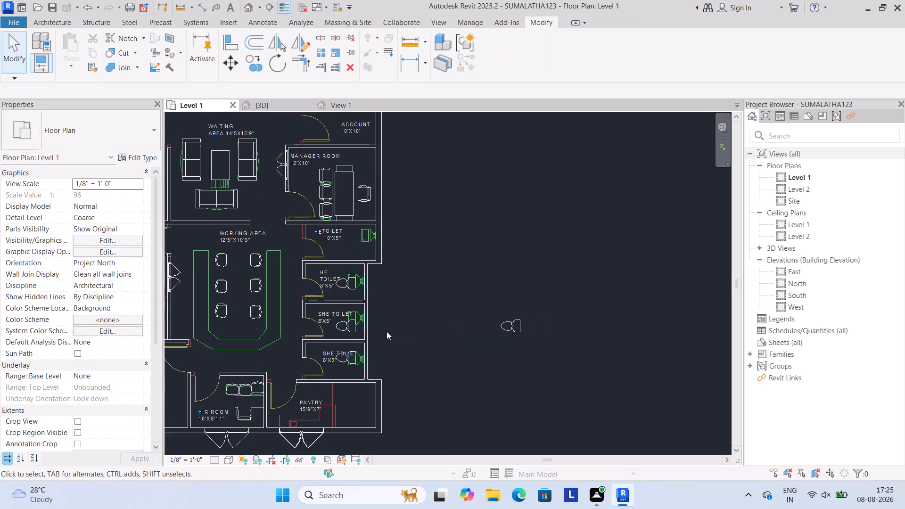
{"action": "middle_click_drag", "start_coordinate": [387, 333], "coordinate": [464, 316]}
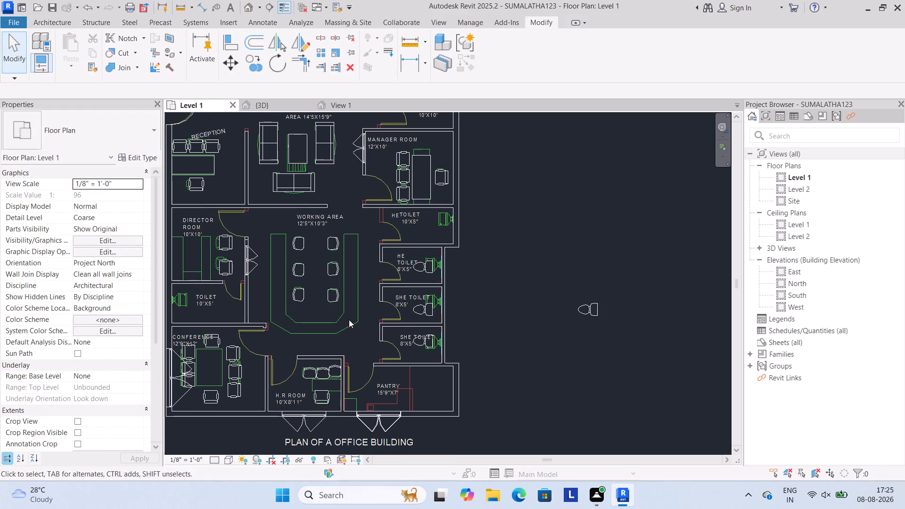
{"action": "scroll", "coordinate": [386, 306], "scroll_direction": "up", "scroll_amount": 2}
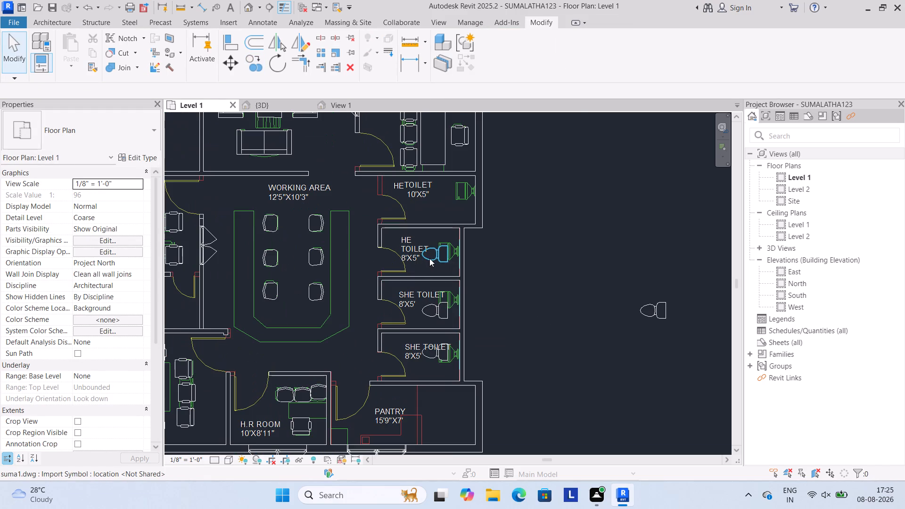
{"action": "left_click", "coordinate": [430, 257]}
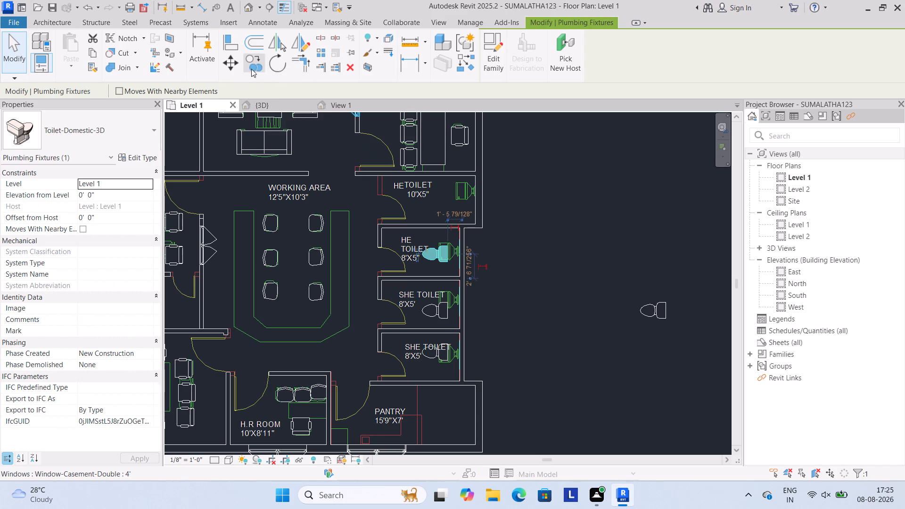
{"action": "left_click", "coordinate": [234, 67]}
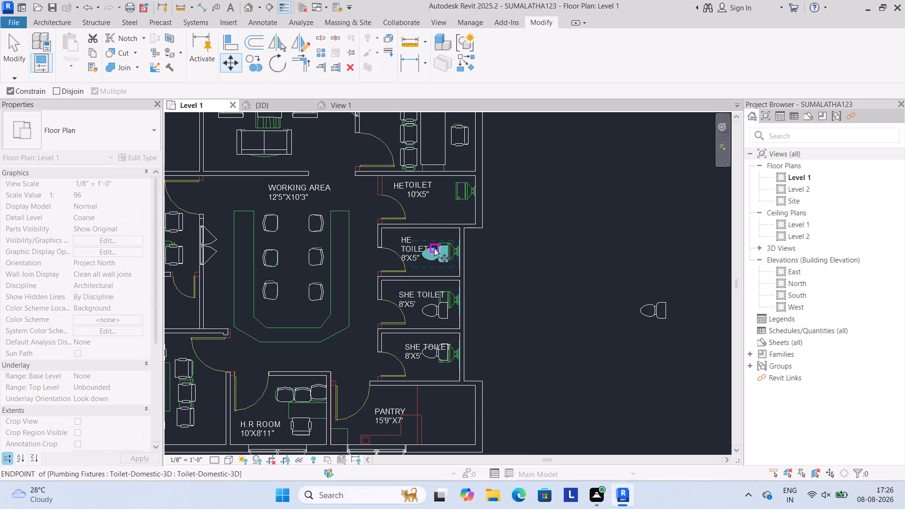
{"action": "left_click_drag", "start_coordinate": [434, 249], "coordinate": [452, 245]}
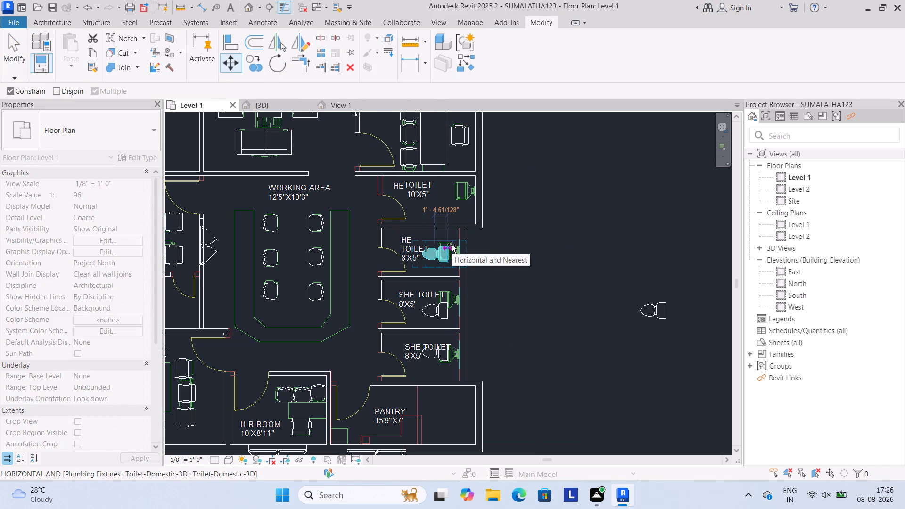
{"action": "left_click", "coordinate": [452, 245]}
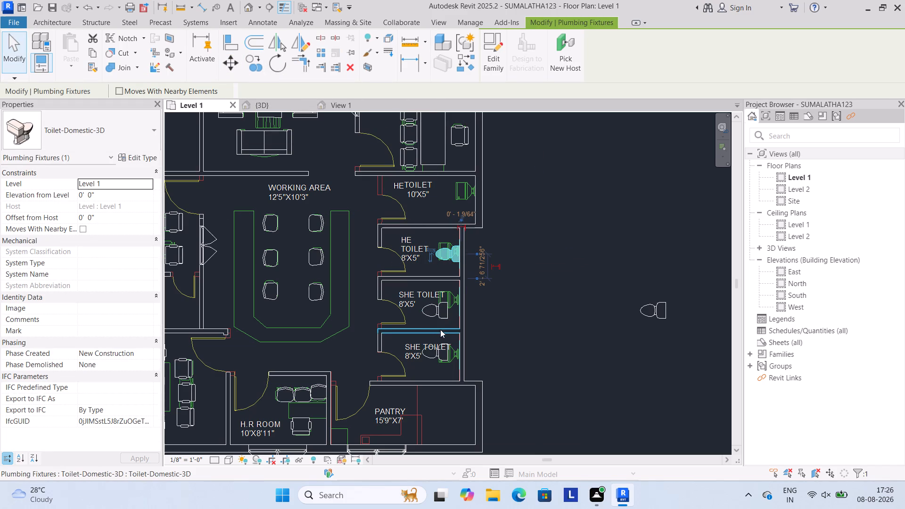
Move the toilet in the northern SHE TOILET room about 1'-0 1/2" east, towards the outer wall.
{"action": "left_click", "coordinate": [437, 313]}
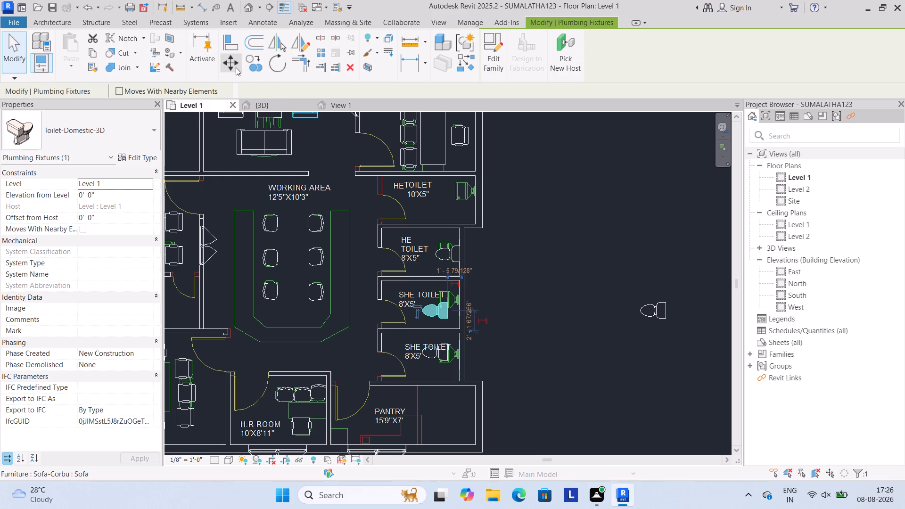
{"action": "left_click", "coordinate": [231, 64]}
{"action": "left_click_drag", "start_coordinate": [430, 307], "coordinate": [430, 302]}
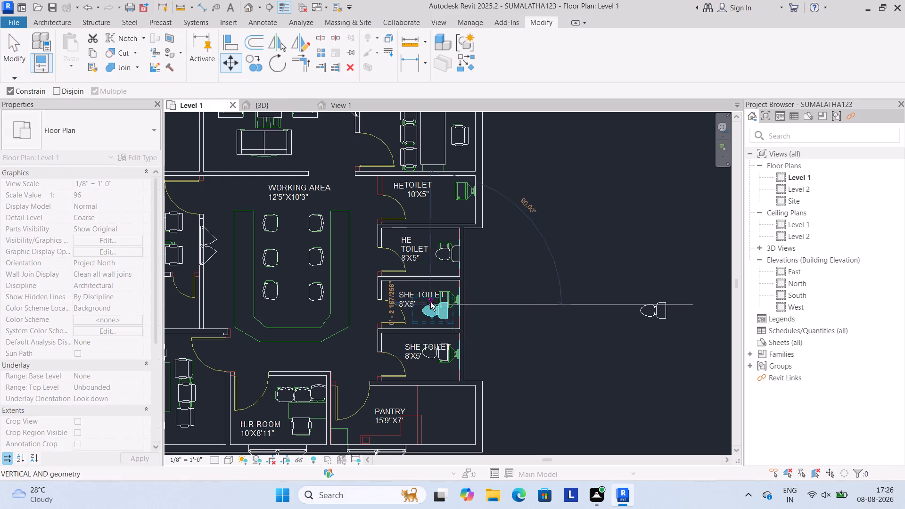
{"action": "left_click_drag", "start_coordinate": [430, 302], "coordinate": [438, 295]}
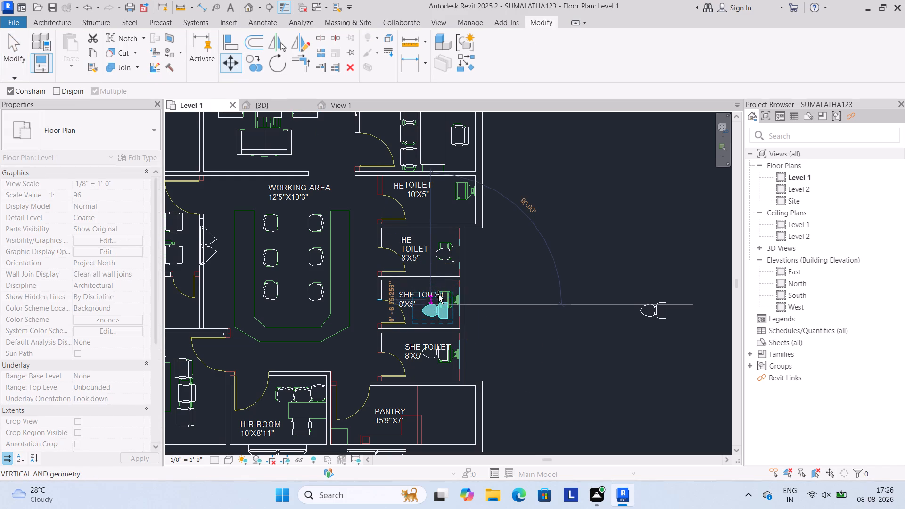
{"action": "left_click_drag", "start_coordinate": [438, 295], "coordinate": [444, 295]}
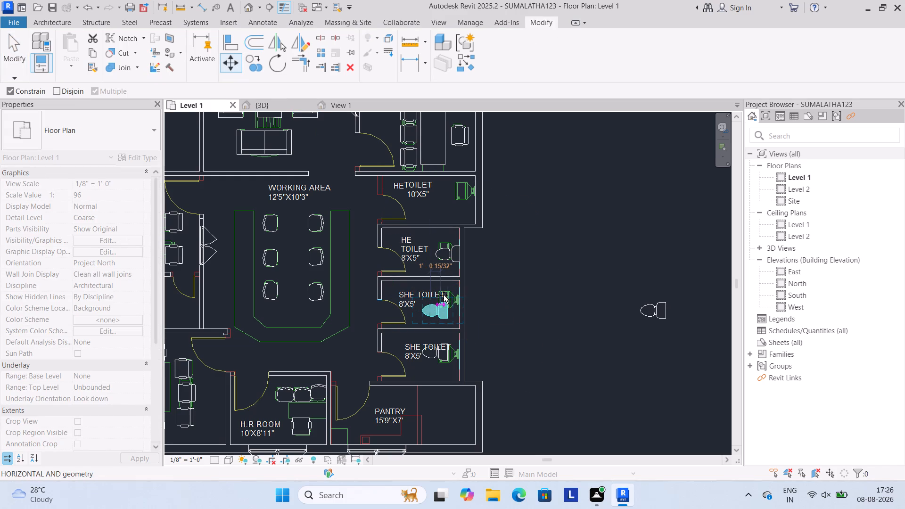
{"action": "left_click_drag", "start_coordinate": [444, 295], "coordinate": [444, 294]}
{"action": "left_click", "coordinate": [444, 294]}
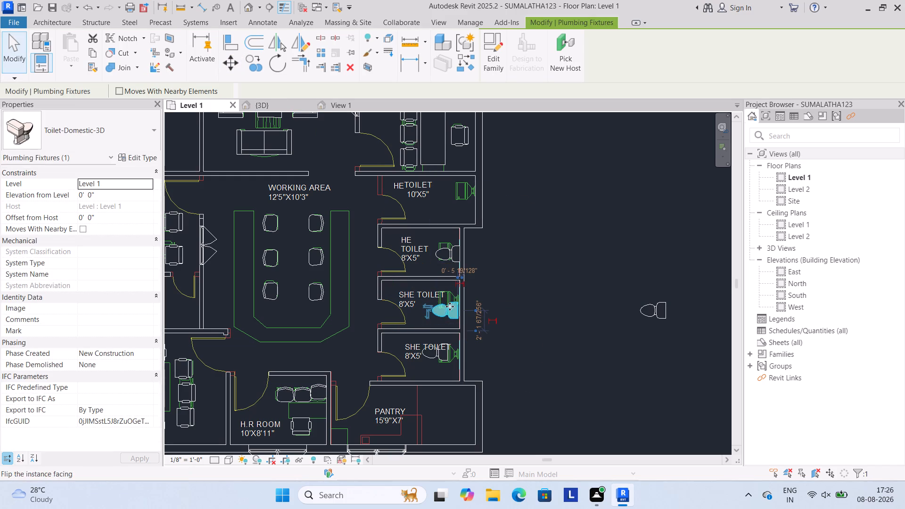
{"action": "scroll", "coordinate": [453, 306], "scroll_direction": "up", "scroll_amount": 3}
{"action": "key", "text": "Escape"}
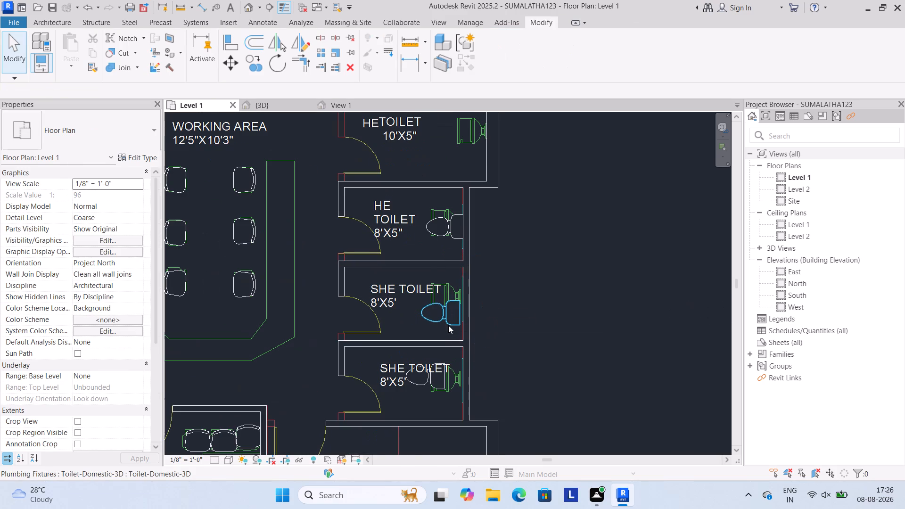
Move the toilet in the northern SHE TOILET room about 1' north, onto its green CAD outline.
{"action": "left_click", "coordinate": [448, 324]}
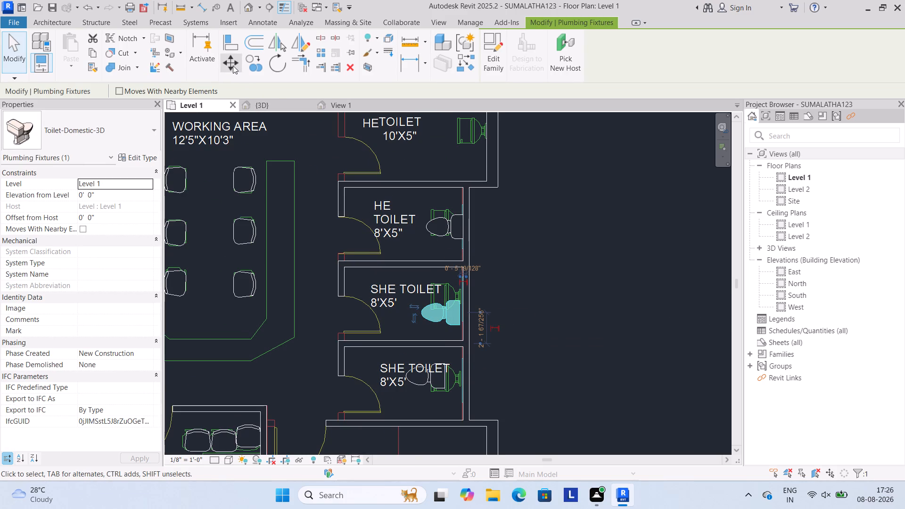
{"action": "left_click", "coordinate": [233, 66]}
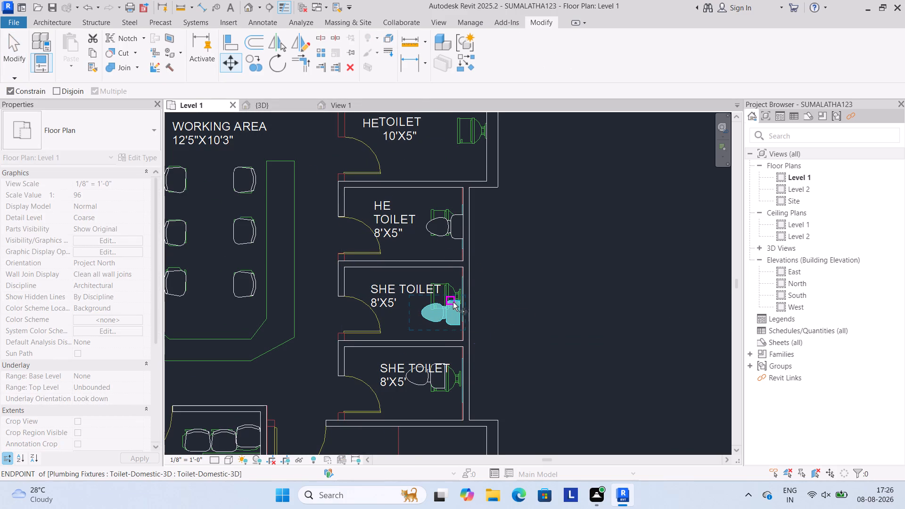
{"action": "left_click", "coordinate": [447, 300]}
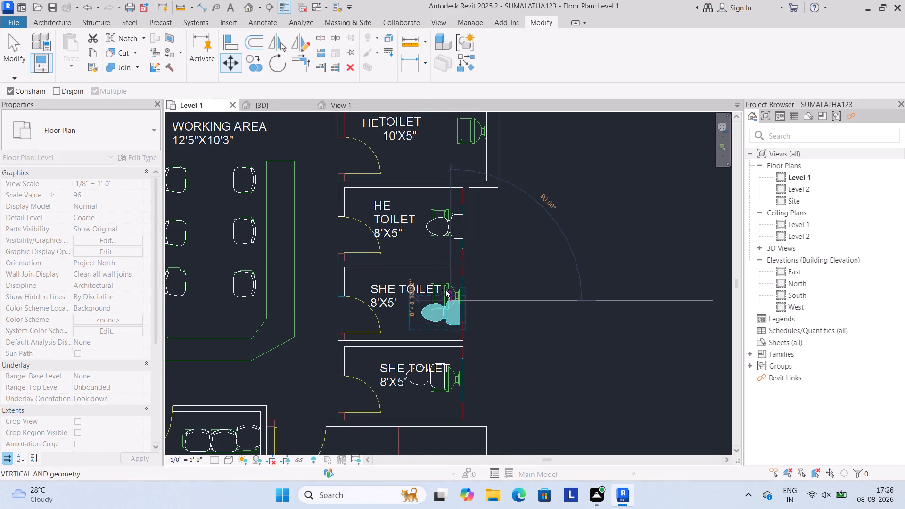
{"action": "left_click", "coordinate": [446, 287]}
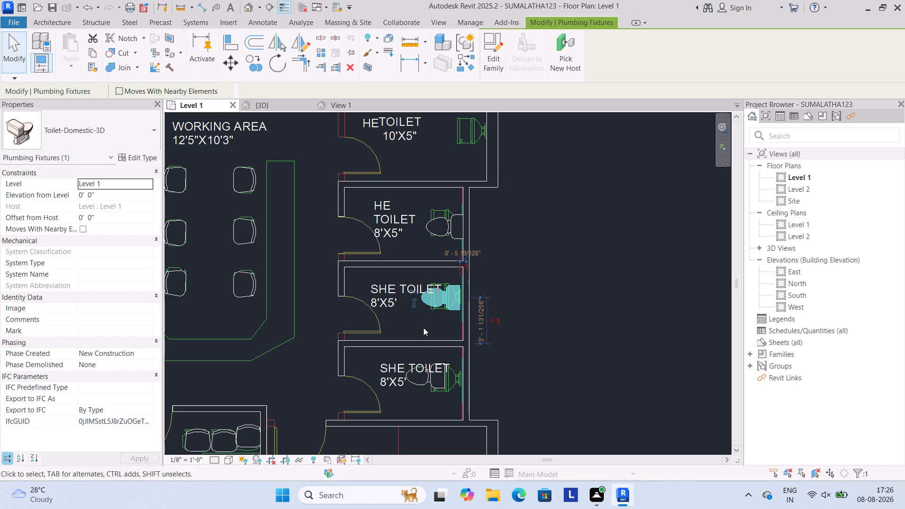
{"action": "key", "text": "Escape"}
Move the toilet in the southern SHE TOILET room about 1' east, onto its green CAD outline by the wall.
{"action": "left_click", "coordinate": [431, 379]}
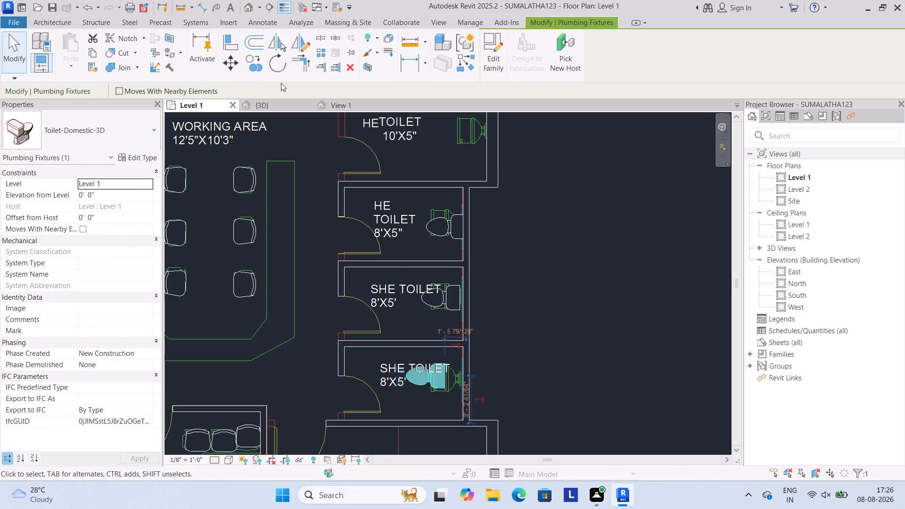
{"action": "left_click", "coordinate": [235, 61]}
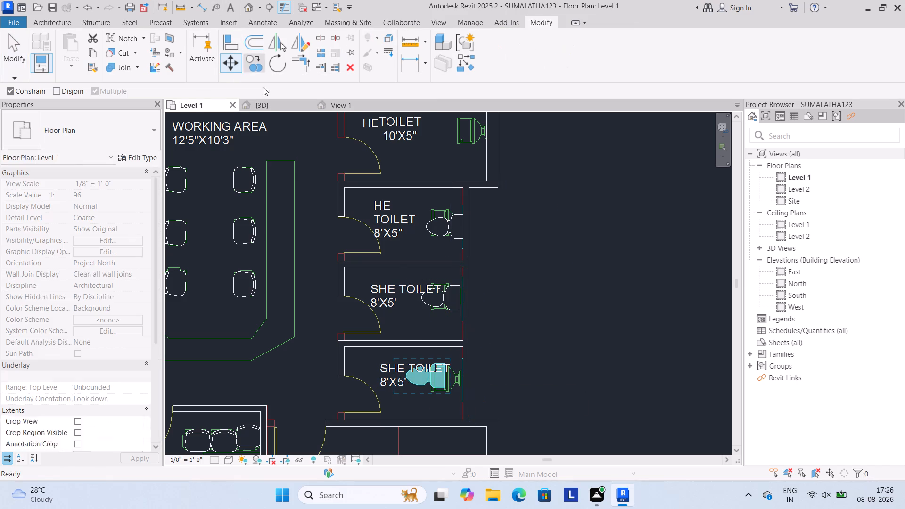
{"action": "left_click_drag", "start_coordinate": [429, 366], "coordinate": [436, 368]}
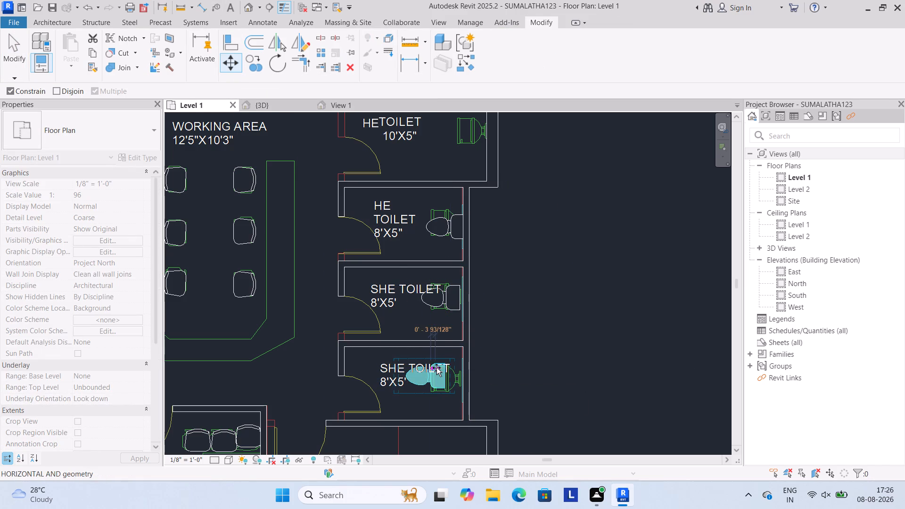
{"action": "left_click_drag", "start_coordinate": [436, 368], "coordinate": [441, 372]}
{"action": "left_click", "coordinate": [441, 372]}
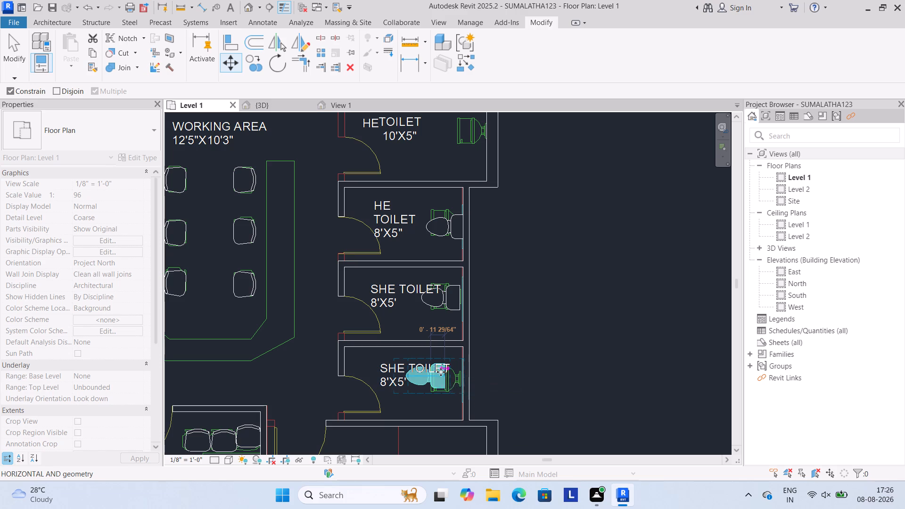
{"action": "scroll", "coordinate": [441, 361], "scroll_direction": "down", "scroll_amount": 3}
{"action": "key", "text": "Escape"}
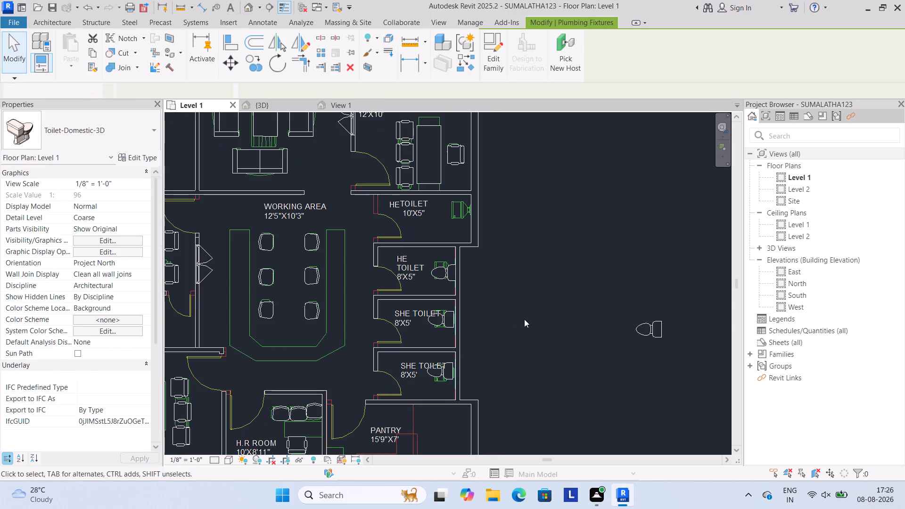
Rotate the toilet outside the building 180° about its centre, so its tank faces west.
{"action": "scroll", "coordinate": [527, 326], "scroll_direction": "down", "scroll_amount": 3}
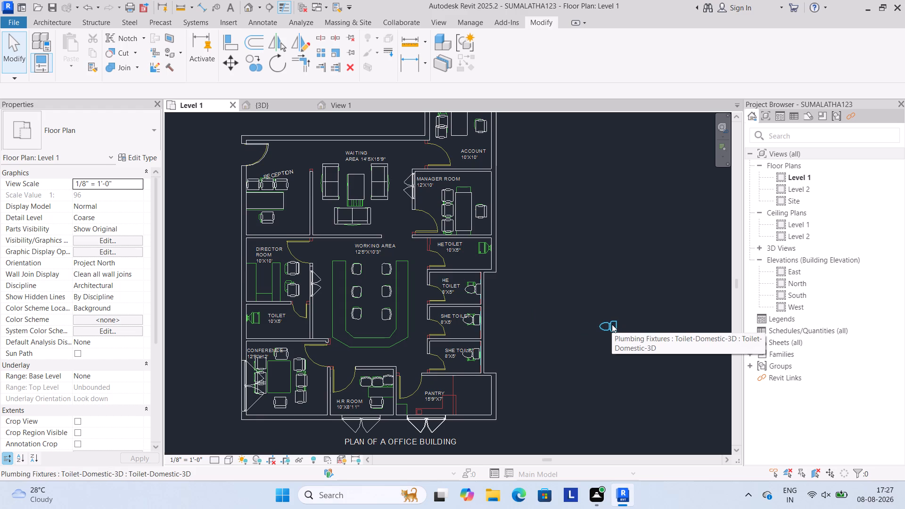
{"action": "scroll", "coordinate": [612, 324], "scroll_direction": "up", "scroll_amount": 1}
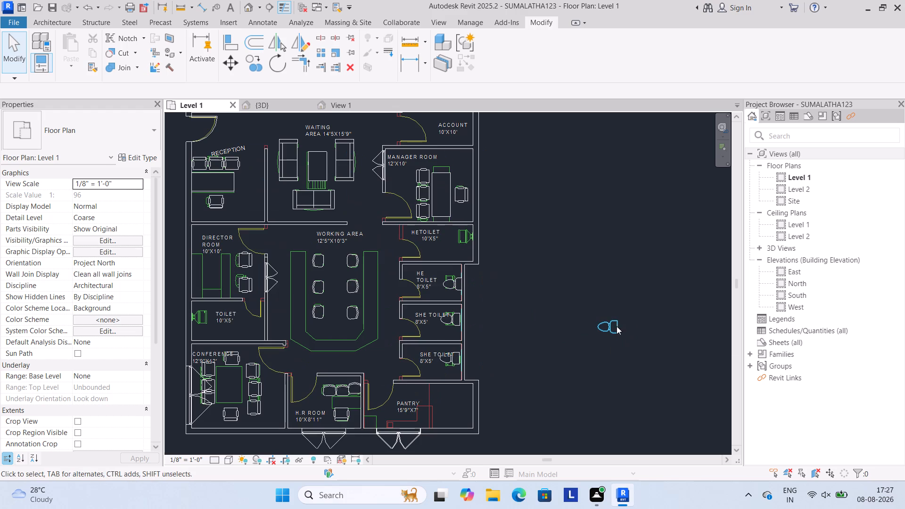
{"action": "left_click", "coordinate": [611, 327]}
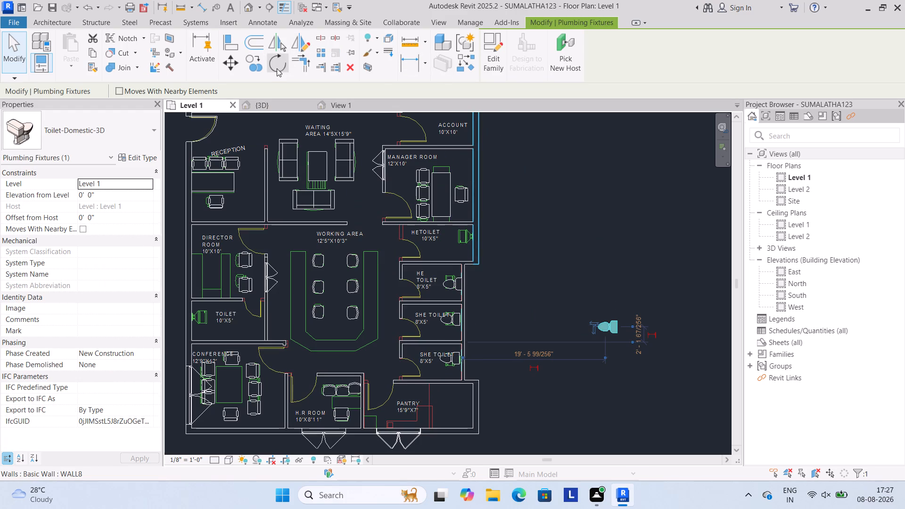
{"action": "left_click", "coordinate": [276, 68]}
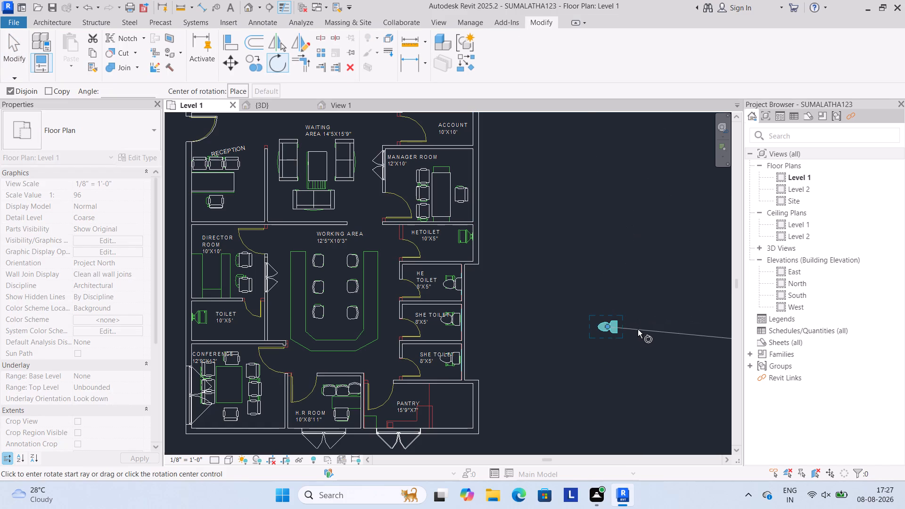
{"action": "left_click", "coordinate": [639, 327]}
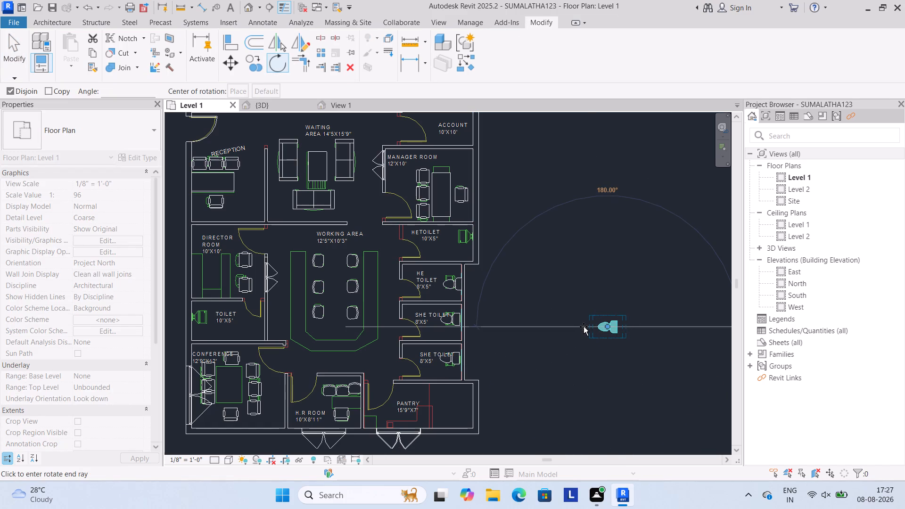
{"action": "left_click", "coordinate": [584, 327]}
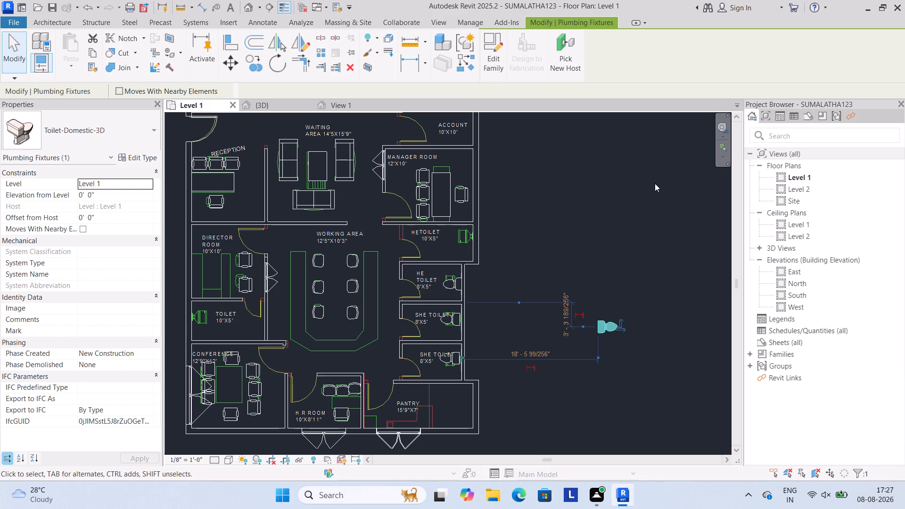
Copy the toilet outside the building into the TOILET 10'X5' room below the Director Room, against the west wall.
{"action": "key", "text": "Escape"}
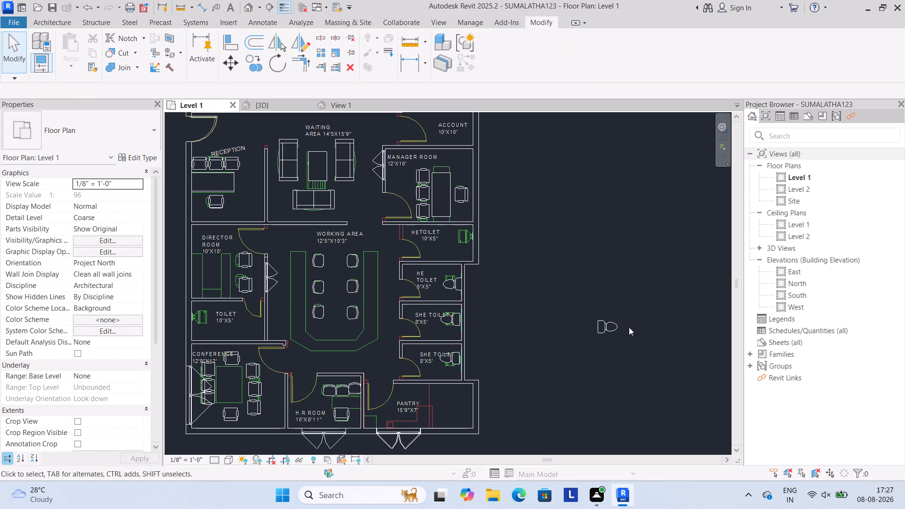
{"action": "scroll", "coordinate": [590, 339], "scroll_direction": "up", "scroll_amount": 1}
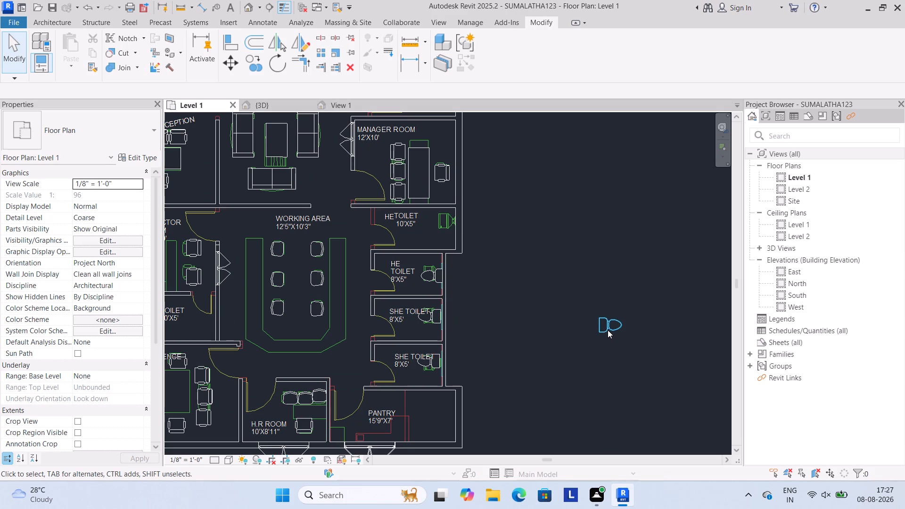
{"action": "scroll", "coordinate": [603, 333], "scroll_direction": "down", "scroll_amount": 2}
{"action": "left_click", "coordinate": [606, 330]}
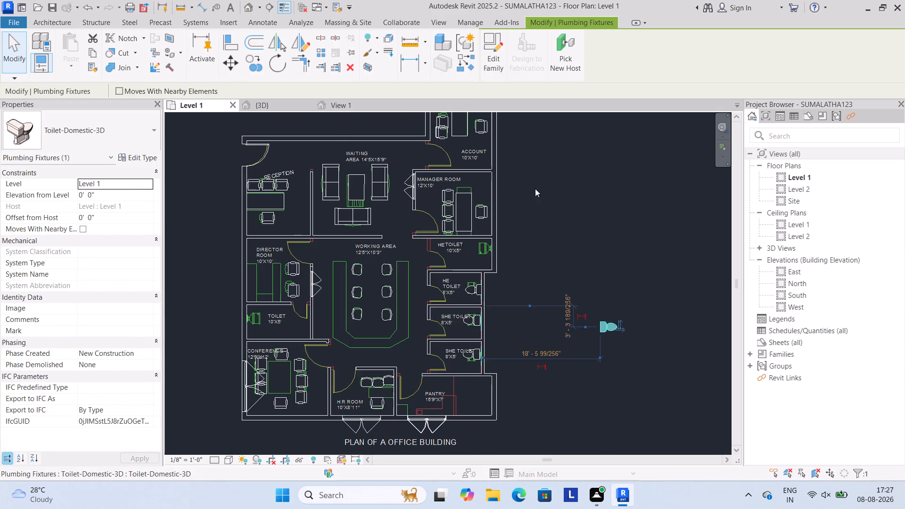
{"action": "left_click", "coordinate": [254, 64]}
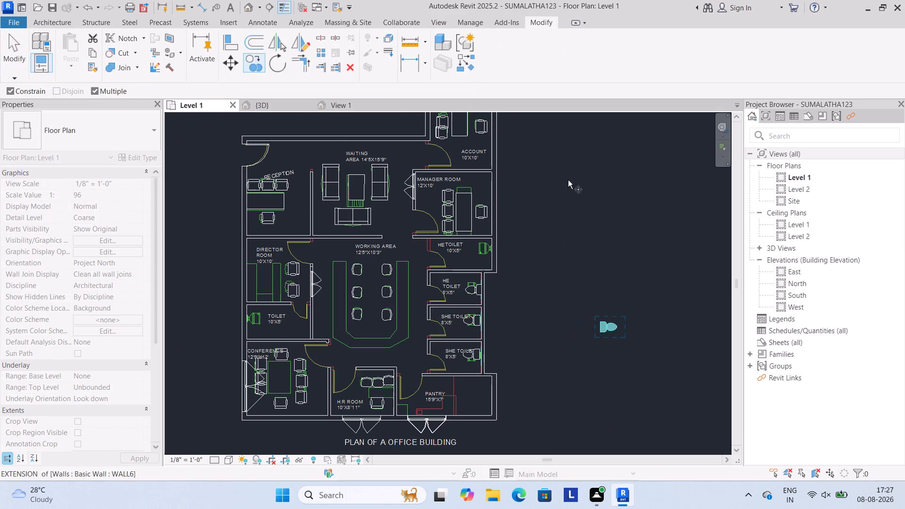
{"action": "left_click", "coordinate": [611, 324]}
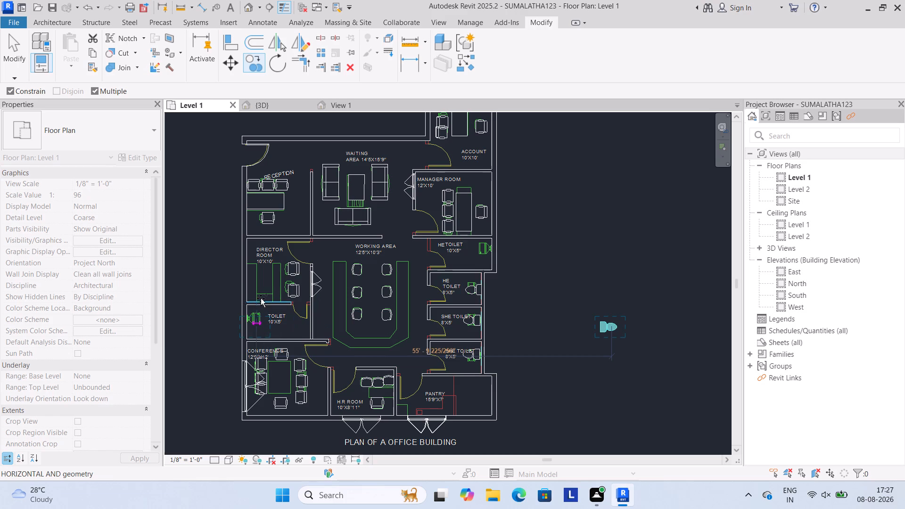
{"action": "left_click", "coordinate": [258, 311]}
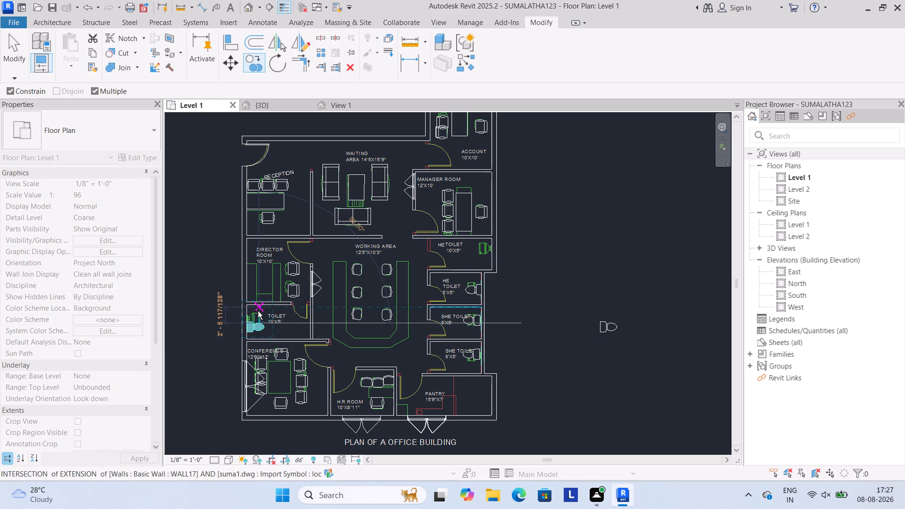
{"action": "key", "text": "Escape"}
Move the toilet in the TOILET 10'X5' room about 1'-6" north, onto its green CAD outline.
{"action": "scroll", "coordinate": [264, 322], "scroll_direction": "up", "scroll_amount": 4}
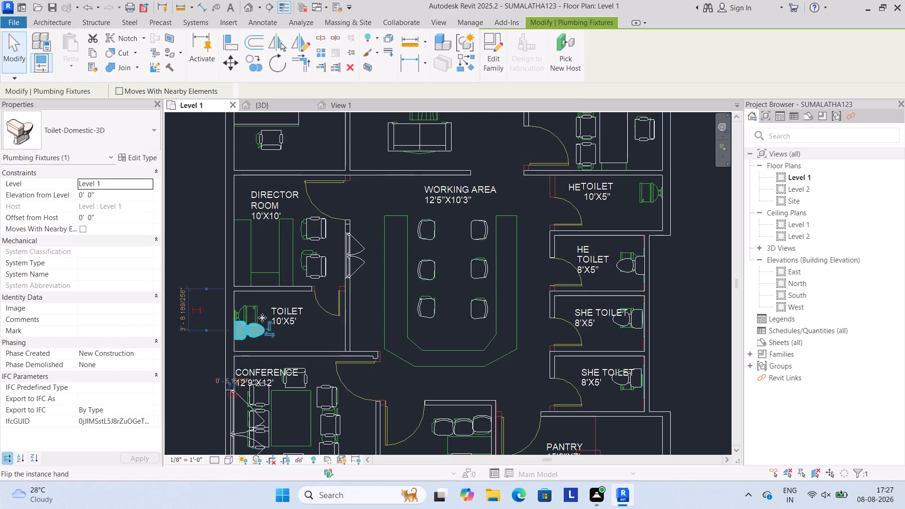
{"action": "left_click", "coordinate": [256, 329]}
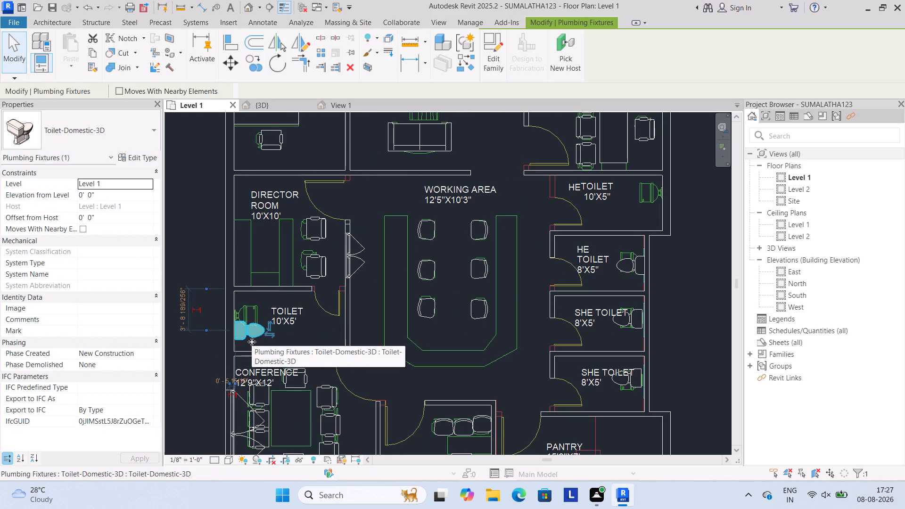
{"action": "scroll", "coordinate": [252, 342], "scroll_direction": "up", "scroll_amount": 4}
{"action": "left_click", "coordinate": [257, 328]}
{"action": "key", "text": "Escape"}
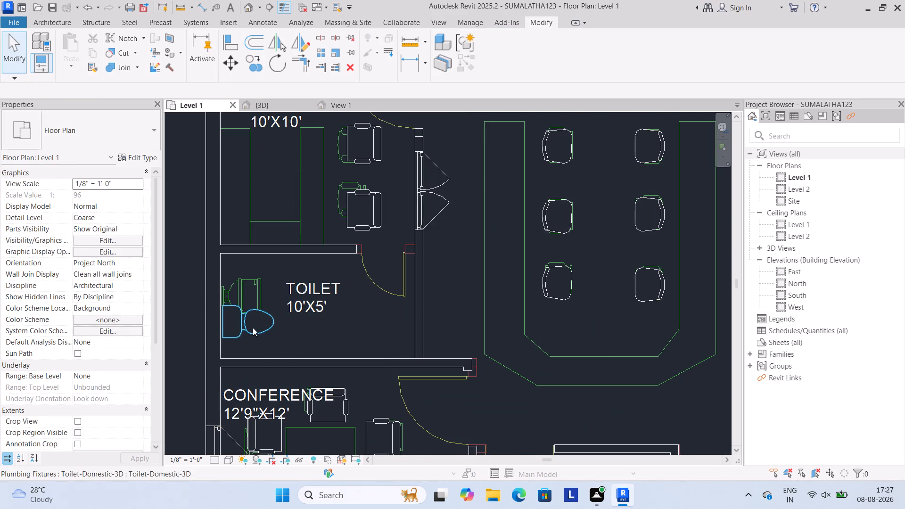
{"action": "left_click", "coordinate": [248, 330]}
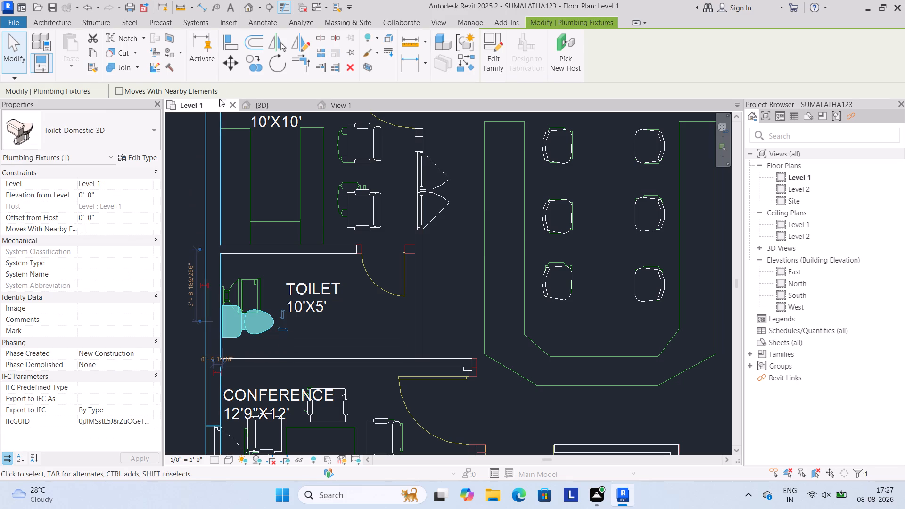
{"action": "left_click", "coordinate": [229, 66]}
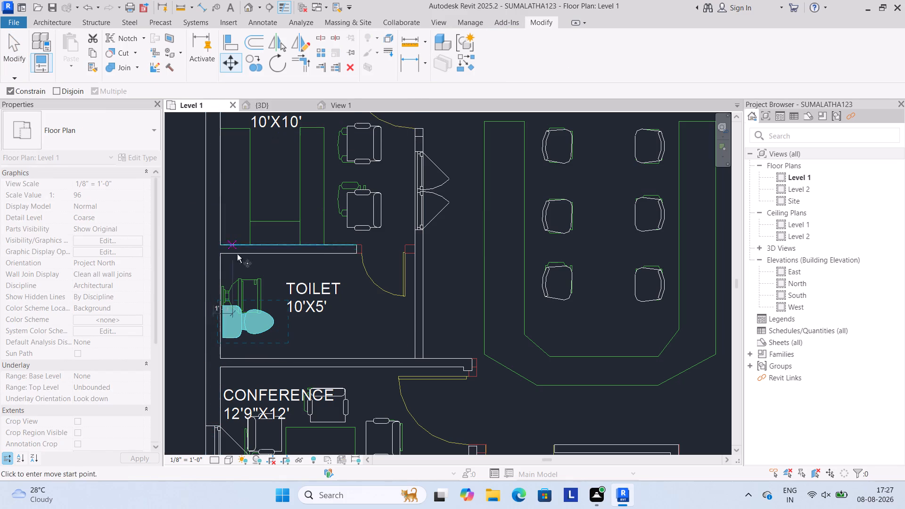
{"action": "left_click_drag", "start_coordinate": [242, 317], "coordinate": [250, 287]}
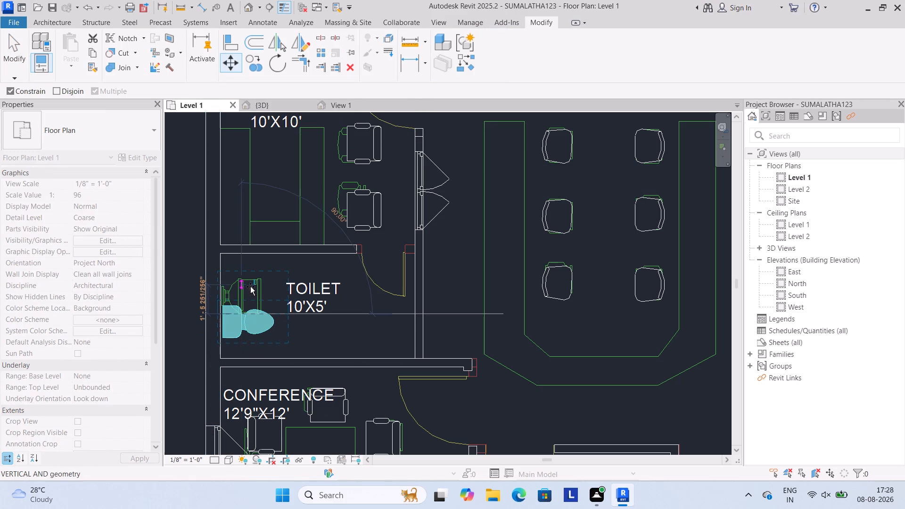
{"action": "left_click_drag", "start_coordinate": [250, 287], "coordinate": [248, 289]}
{"action": "left_click", "coordinate": [248, 289]}
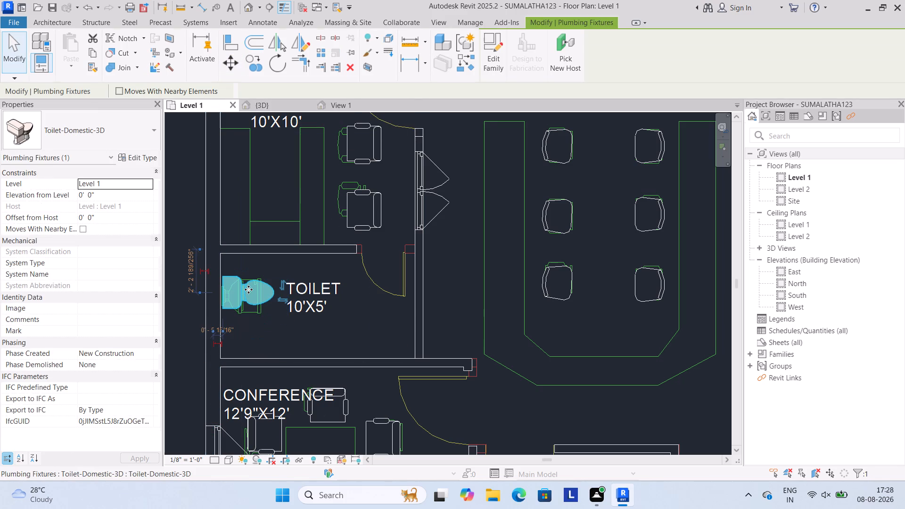
{"action": "scroll", "coordinate": [248, 289], "scroll_direction": "down", "scroll_amount": 1}
{"action": "key", "text": "Escape"}
{"action": "scroll", "coordinate": [253, 289], "scroll_direction": "down", "scroll_amount": 3}
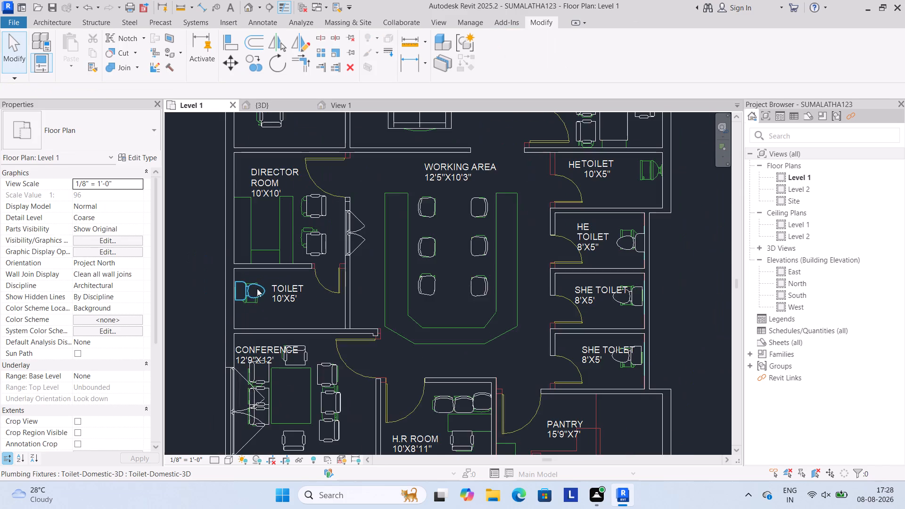
{"action": "scroll", "coordinate": [270, 282], "scroll_direction": "down", "scroll_amount": 4}
{"action": "scroll", "coordinate": [510, 270], "scroll_direction": "down", "scroll_amount": 2}
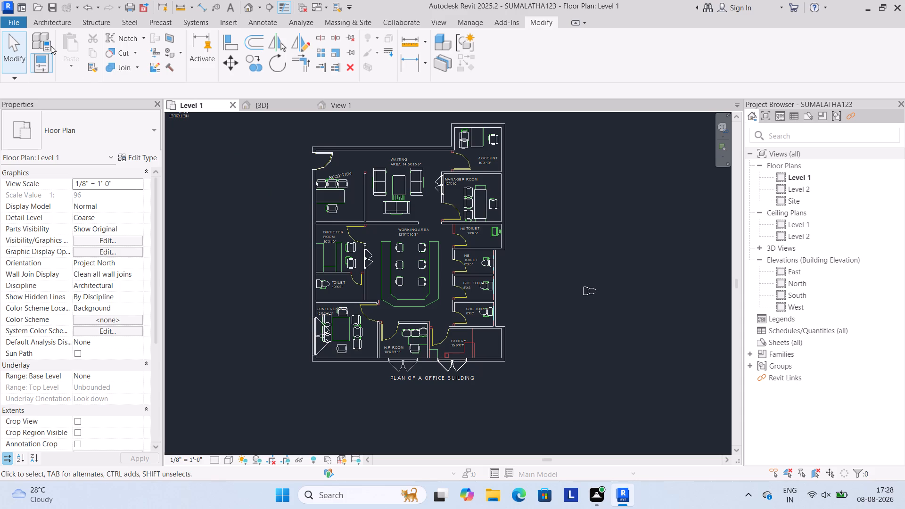
Start an architectural floor of type Generic - 6" on Level 1, ready for sketching its boundary.
{"action": "left_click", "coordinate": [38, 20]}
{"action": "left_click", "coordinate": [41, 65]}
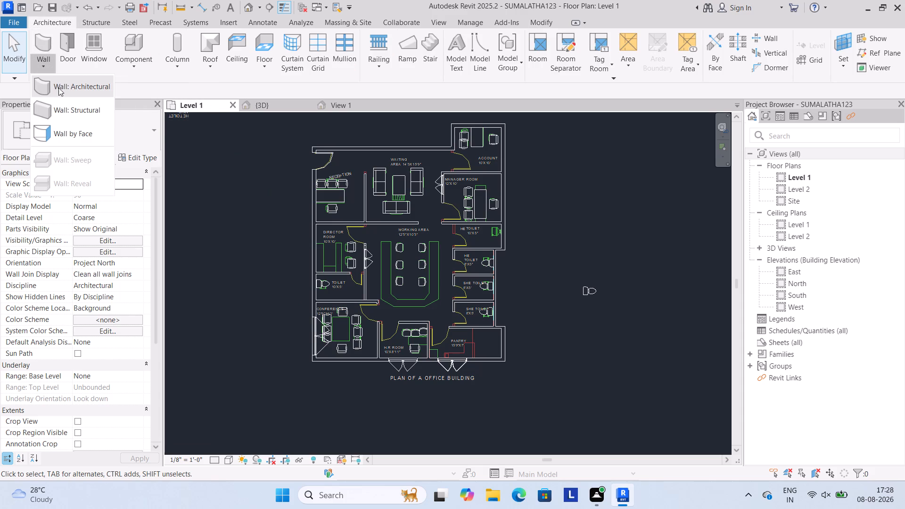
{"action": "left_click", "coordinate": [263, 67]}
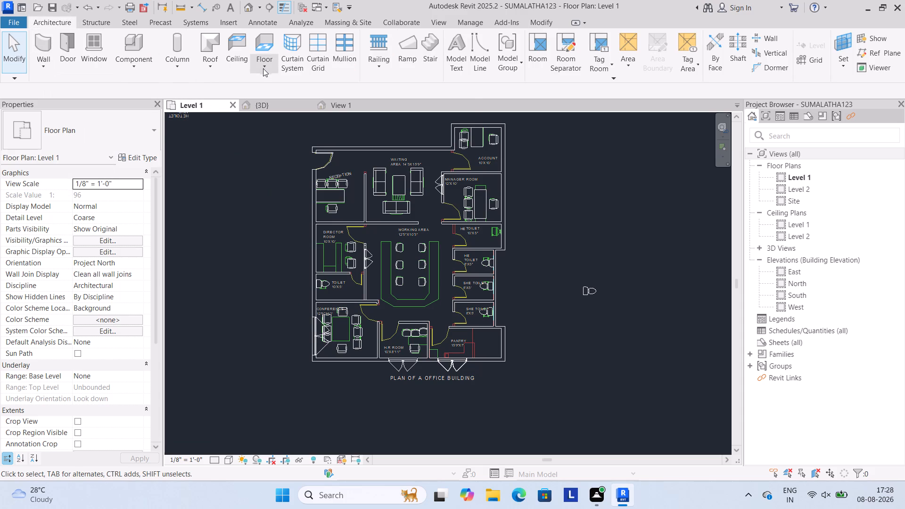
{"action": "left_click", "coordinate": [280, 85]}
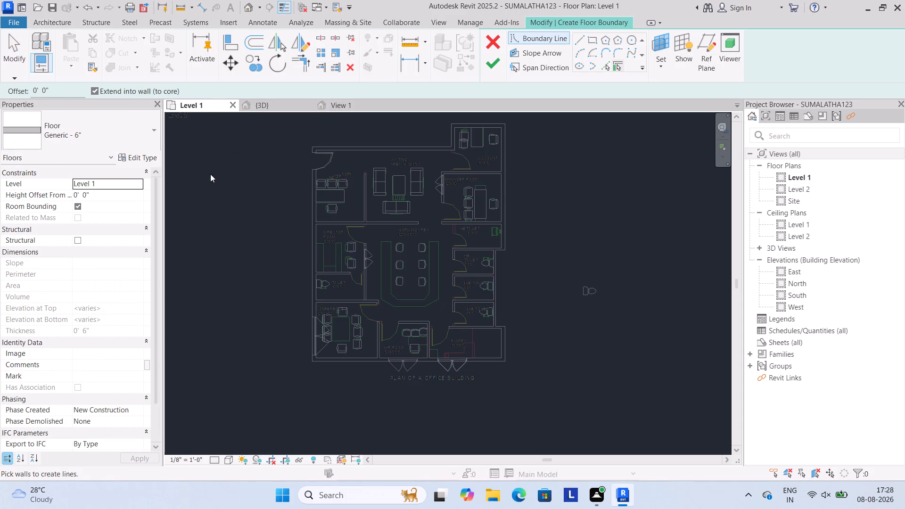
{"action": "middle_click_drag", "start_coordinate": [255, 153], "coordinate": [243, 185]}
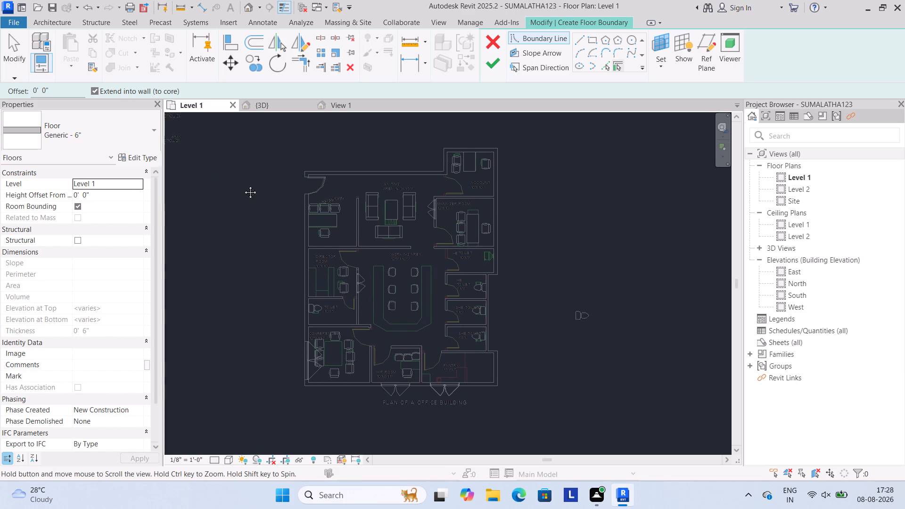
{"action": "middle_click_drag", "start_coordinate": [243, 185], "coordinate": [237, 195]}
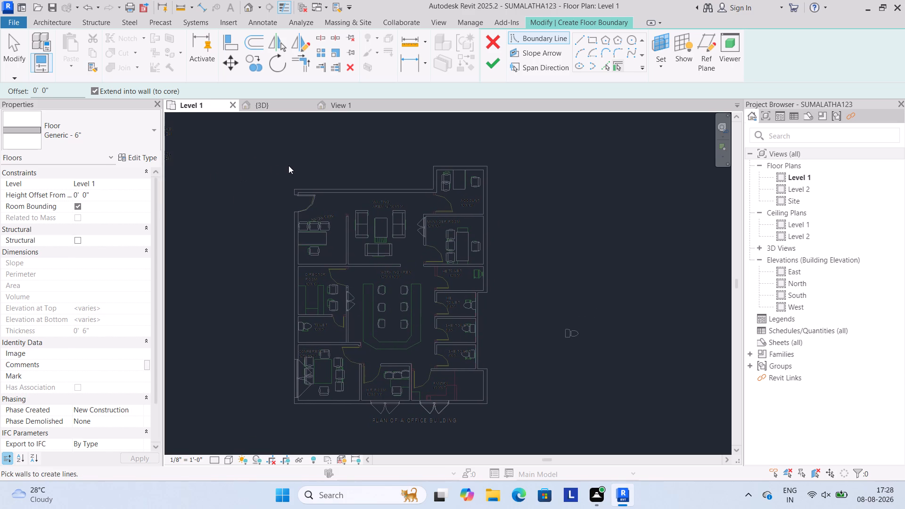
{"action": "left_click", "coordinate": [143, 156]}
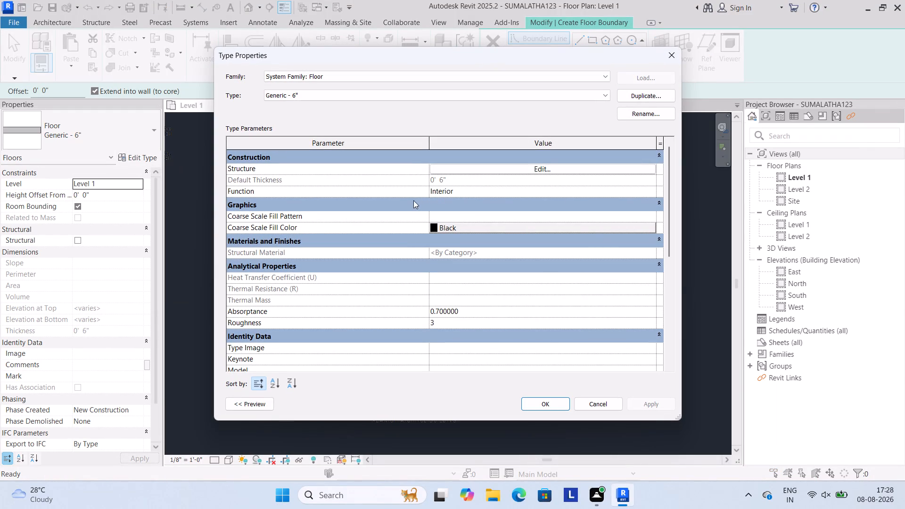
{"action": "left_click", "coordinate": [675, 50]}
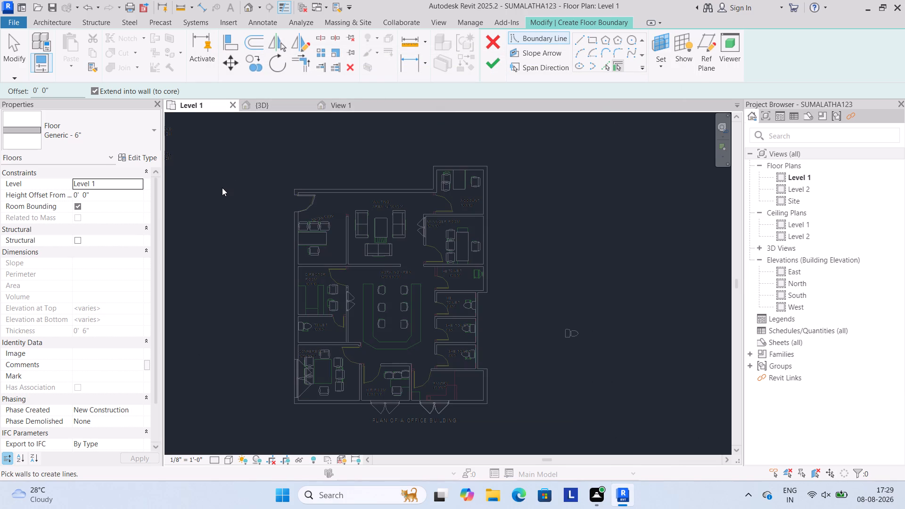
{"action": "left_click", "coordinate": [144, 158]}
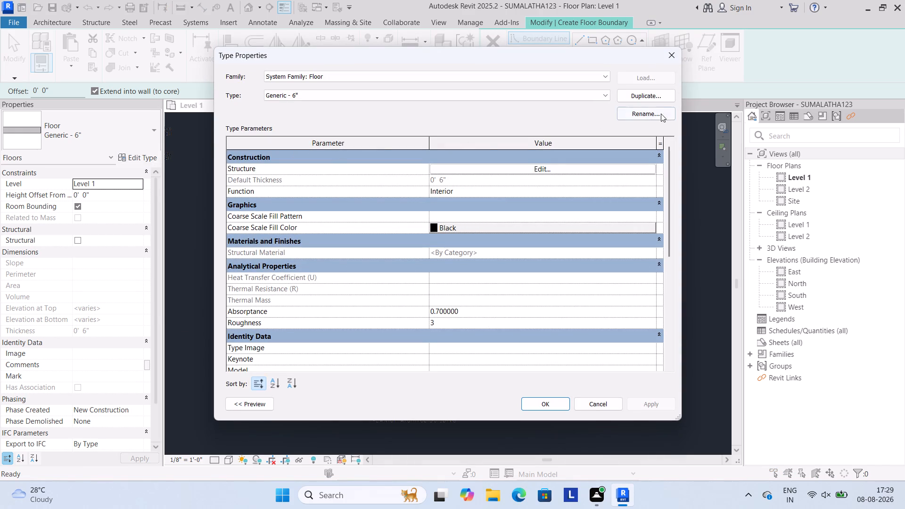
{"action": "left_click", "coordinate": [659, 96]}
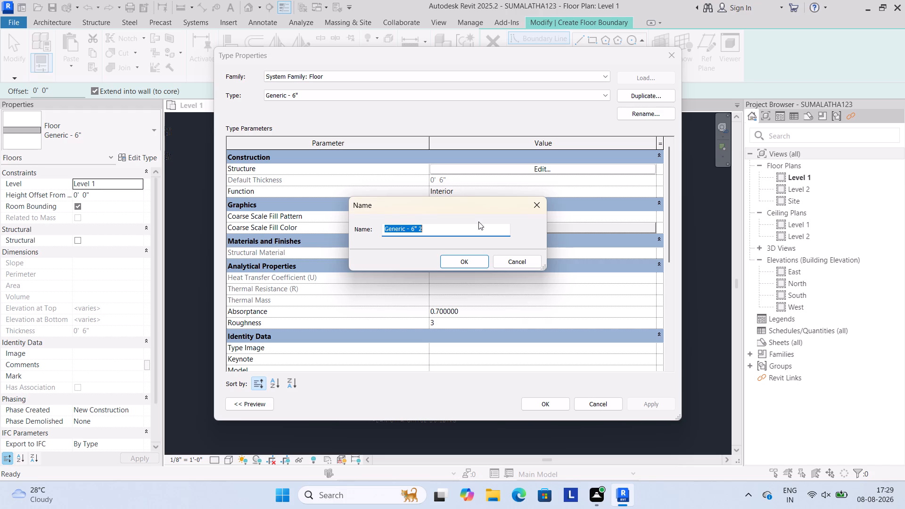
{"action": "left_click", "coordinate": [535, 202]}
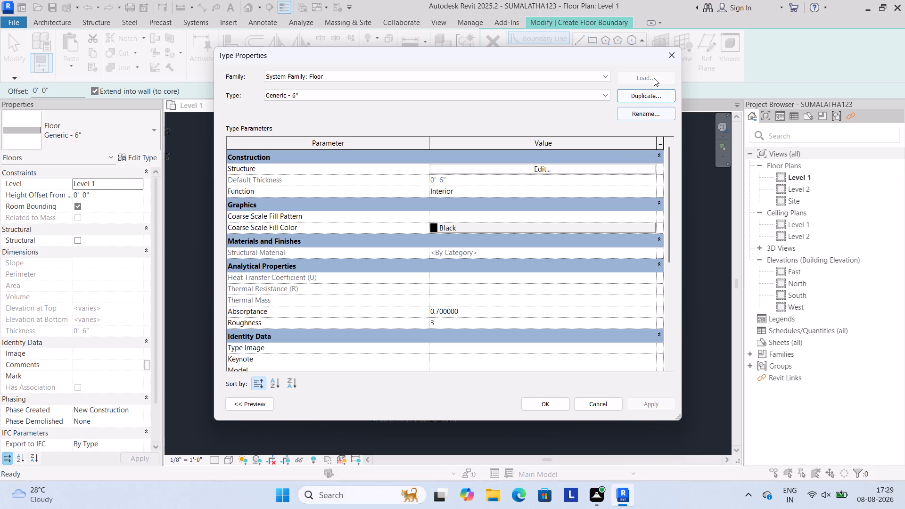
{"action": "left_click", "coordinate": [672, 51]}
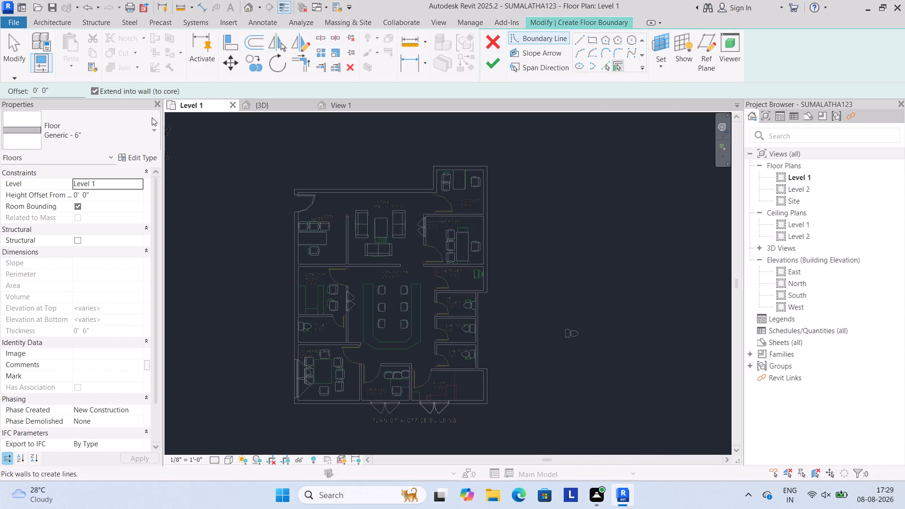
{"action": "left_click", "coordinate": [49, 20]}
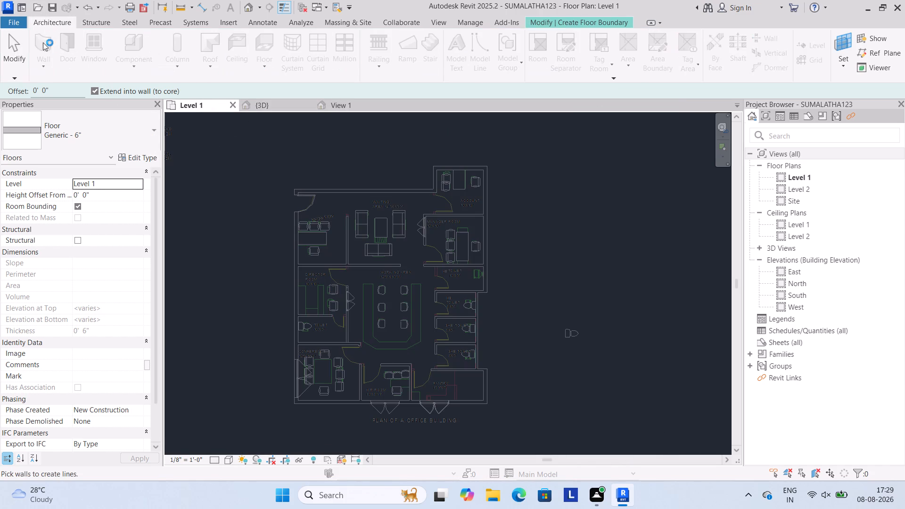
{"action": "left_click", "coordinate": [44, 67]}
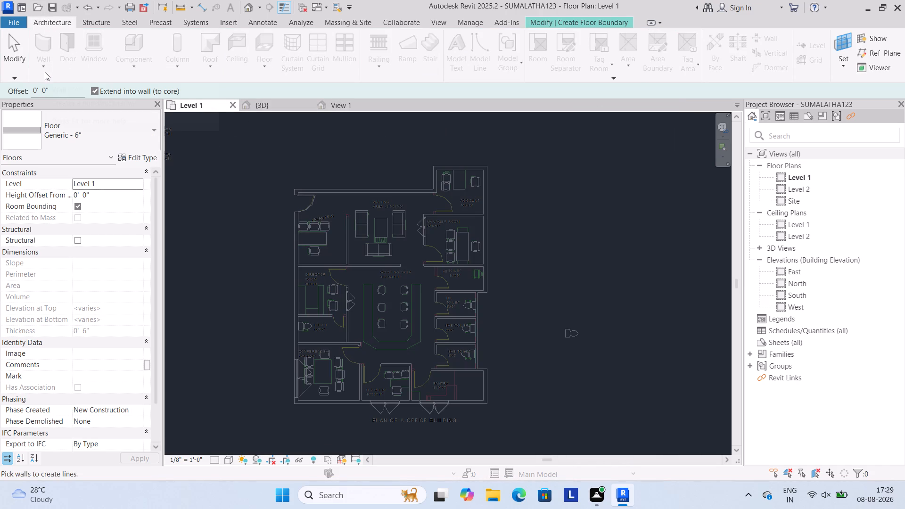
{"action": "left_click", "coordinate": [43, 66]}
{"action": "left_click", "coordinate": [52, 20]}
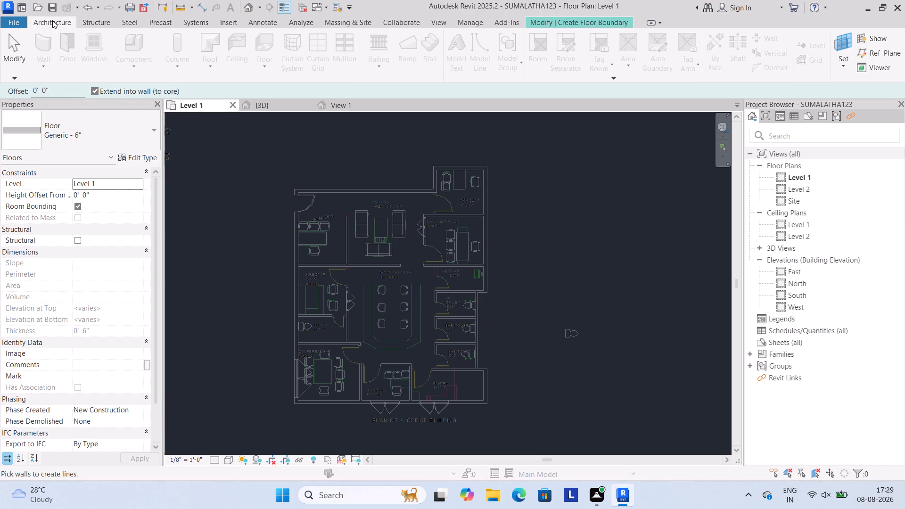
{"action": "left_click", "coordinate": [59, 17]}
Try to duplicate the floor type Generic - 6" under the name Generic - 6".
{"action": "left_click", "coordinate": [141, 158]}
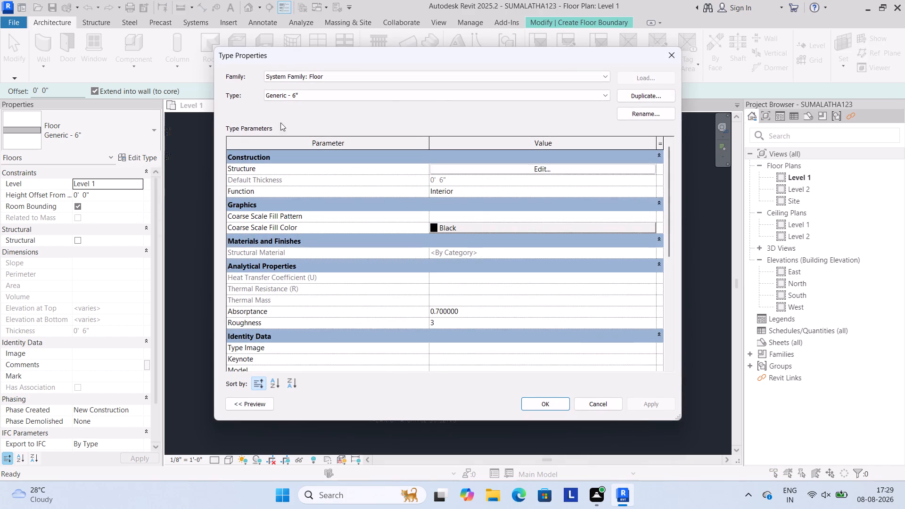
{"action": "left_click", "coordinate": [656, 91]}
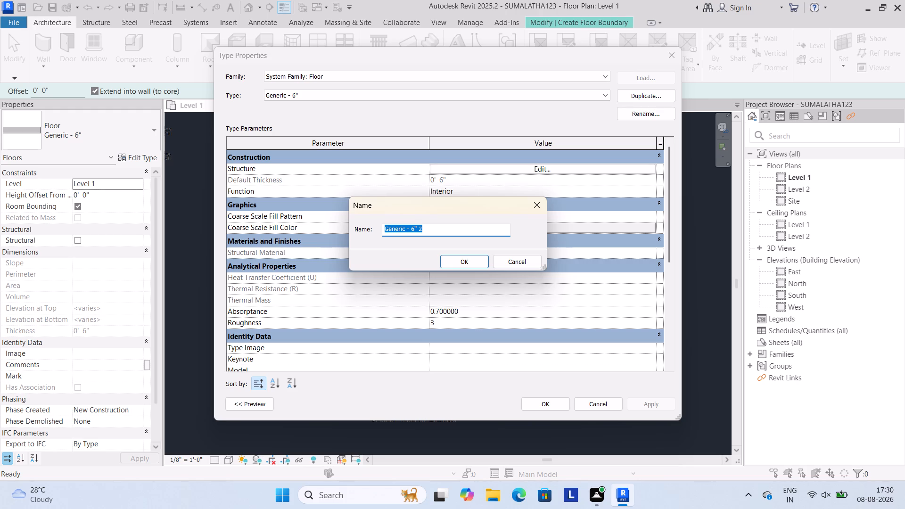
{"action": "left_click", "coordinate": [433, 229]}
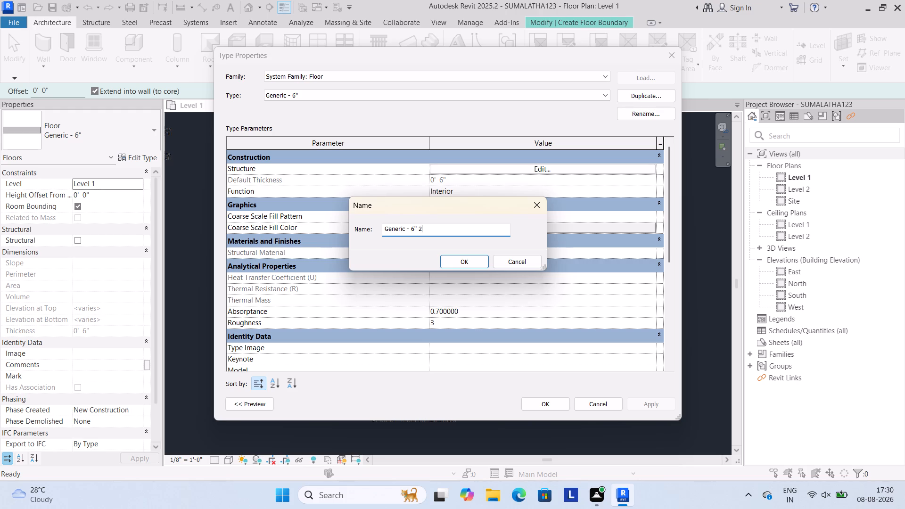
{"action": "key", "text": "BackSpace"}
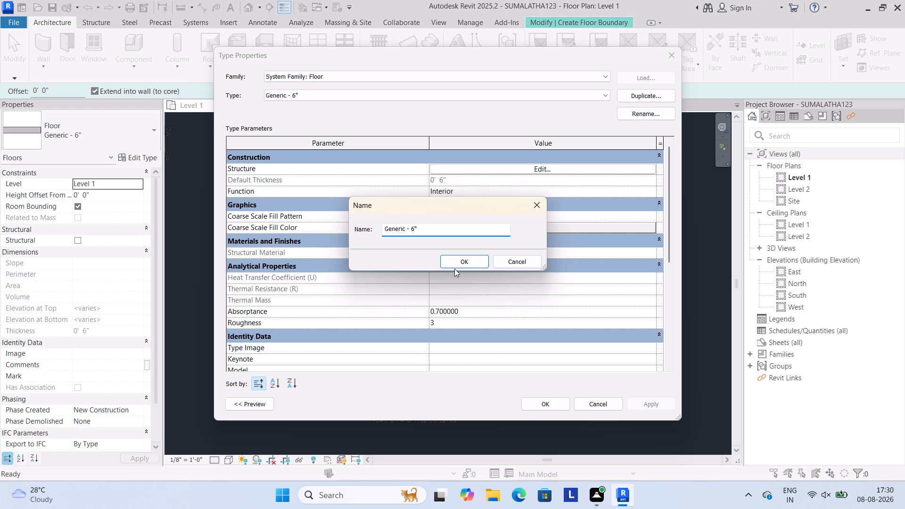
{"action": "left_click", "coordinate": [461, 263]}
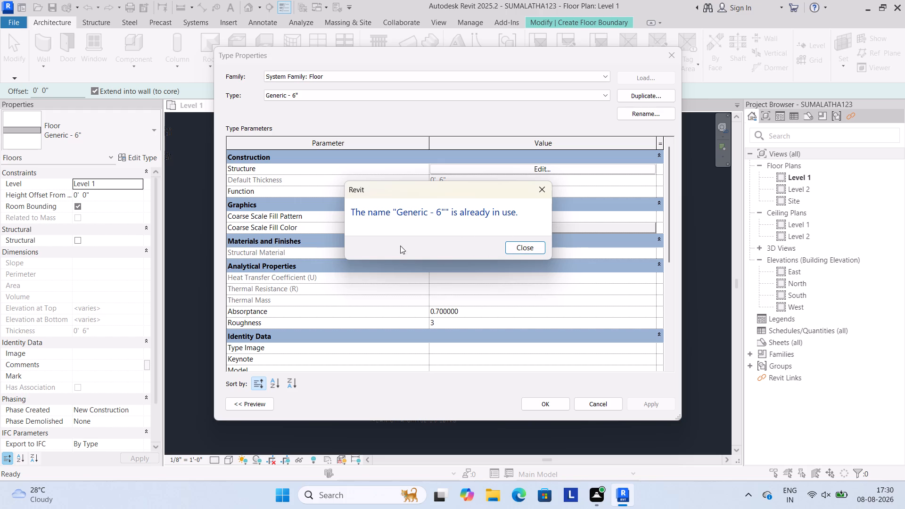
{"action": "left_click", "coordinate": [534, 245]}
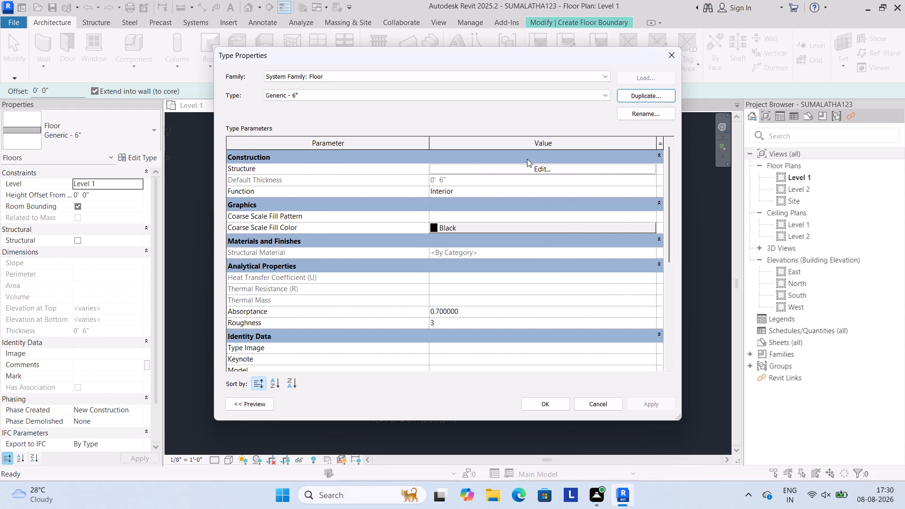
Duplicate the floor type Generic - 6" as Generic - 6" 2 and apply it to the new floor.
{"action": "left_click", "coordinate": [636, 93]}
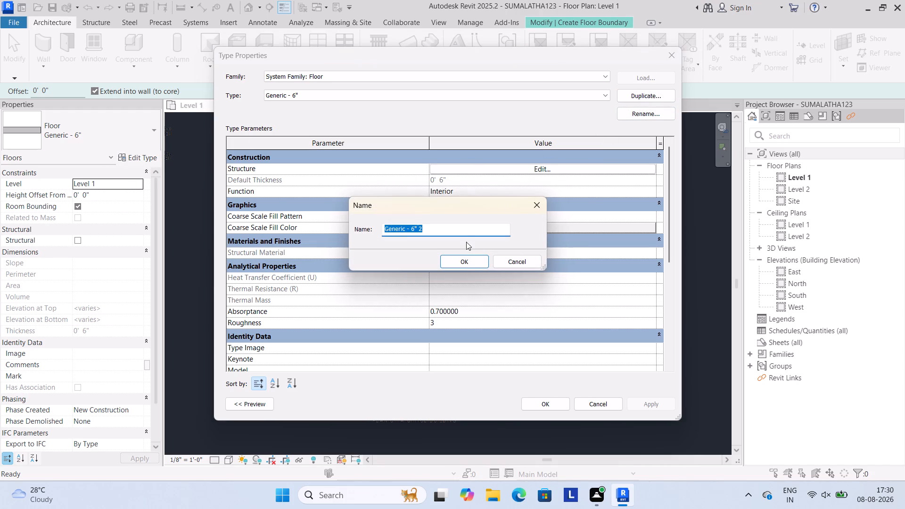
{"action": "left_click", "coordinate": [463, 259]}
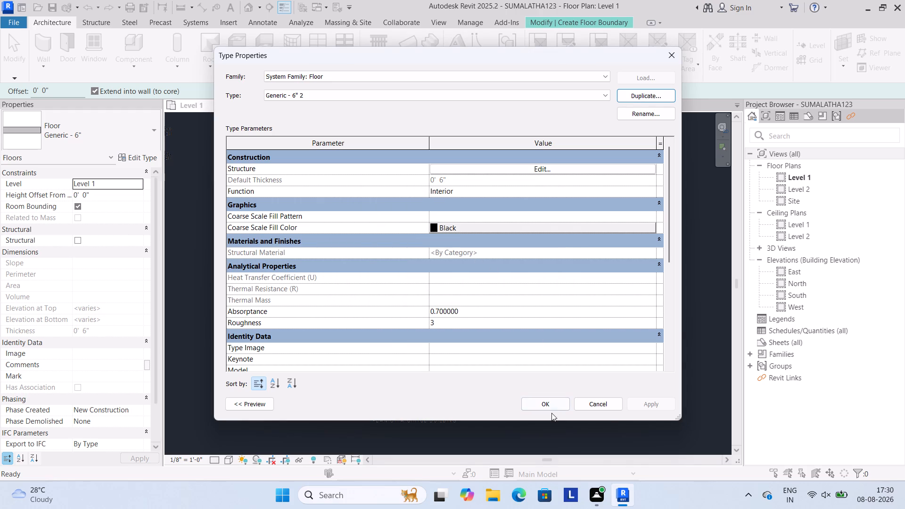
{"action": "left_click", "coordinate": [551, 404]}
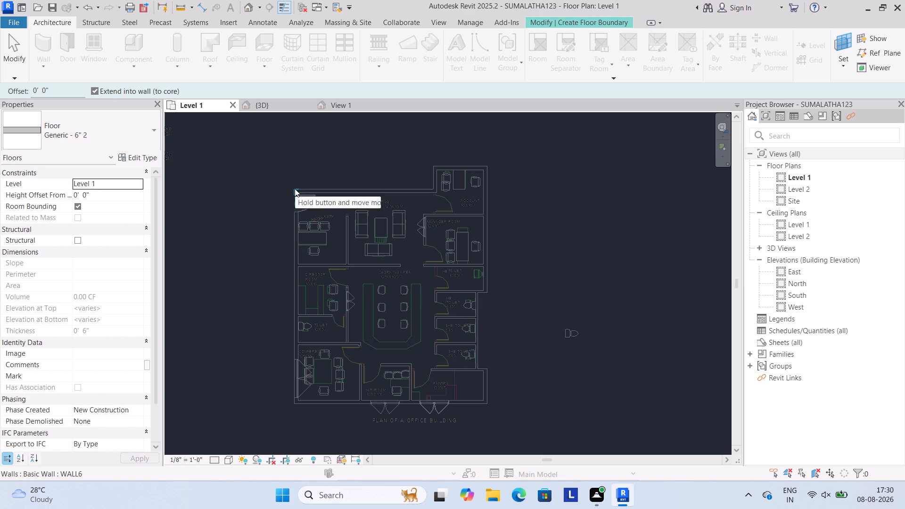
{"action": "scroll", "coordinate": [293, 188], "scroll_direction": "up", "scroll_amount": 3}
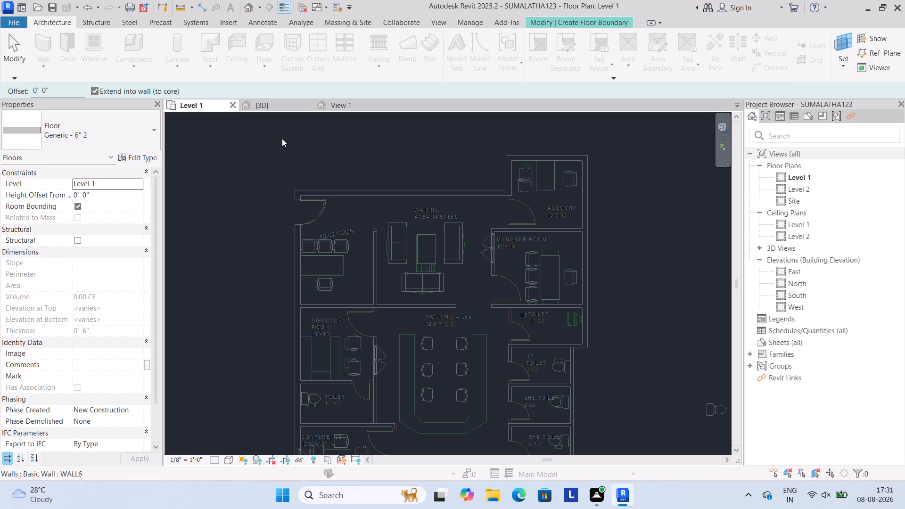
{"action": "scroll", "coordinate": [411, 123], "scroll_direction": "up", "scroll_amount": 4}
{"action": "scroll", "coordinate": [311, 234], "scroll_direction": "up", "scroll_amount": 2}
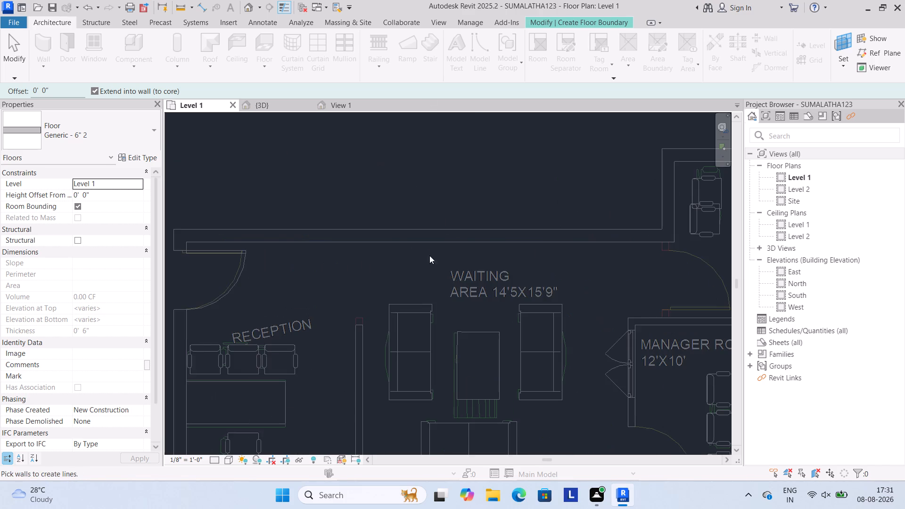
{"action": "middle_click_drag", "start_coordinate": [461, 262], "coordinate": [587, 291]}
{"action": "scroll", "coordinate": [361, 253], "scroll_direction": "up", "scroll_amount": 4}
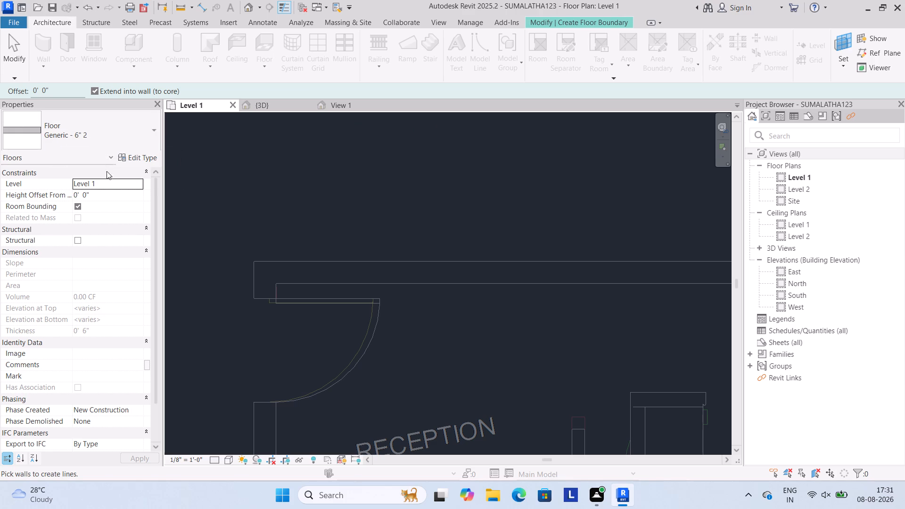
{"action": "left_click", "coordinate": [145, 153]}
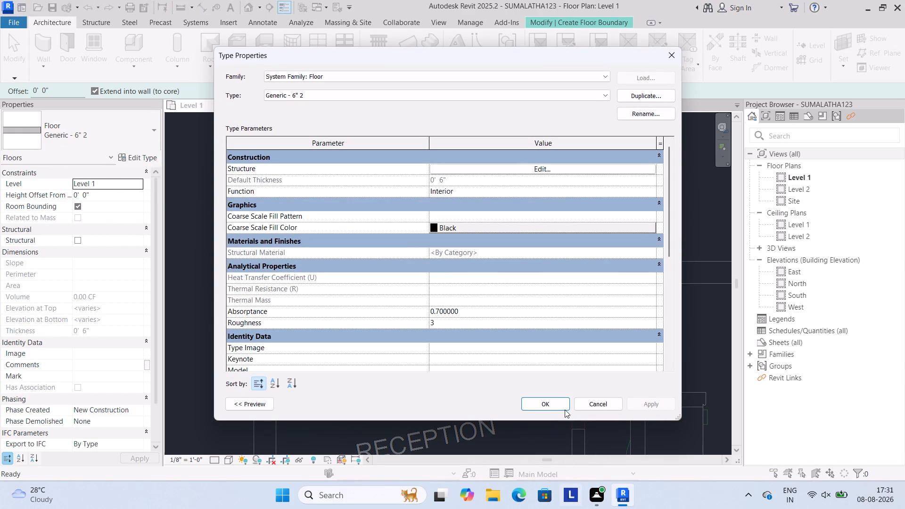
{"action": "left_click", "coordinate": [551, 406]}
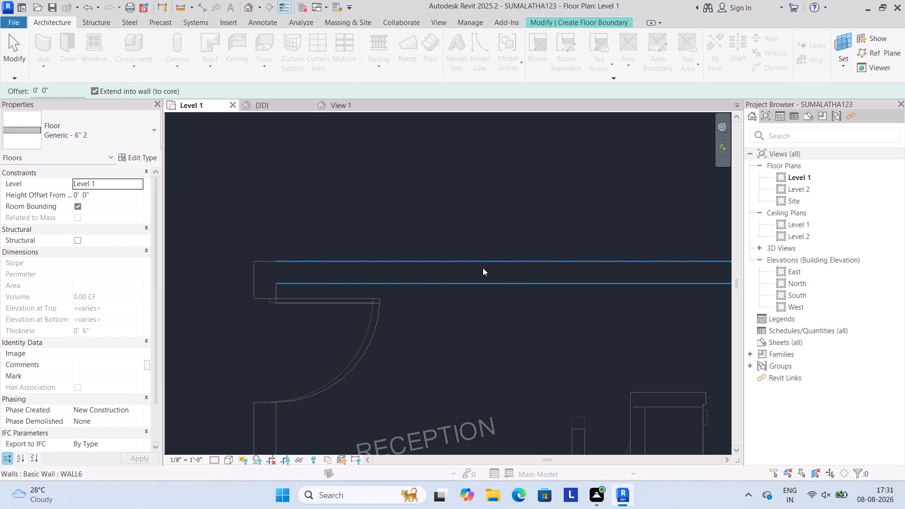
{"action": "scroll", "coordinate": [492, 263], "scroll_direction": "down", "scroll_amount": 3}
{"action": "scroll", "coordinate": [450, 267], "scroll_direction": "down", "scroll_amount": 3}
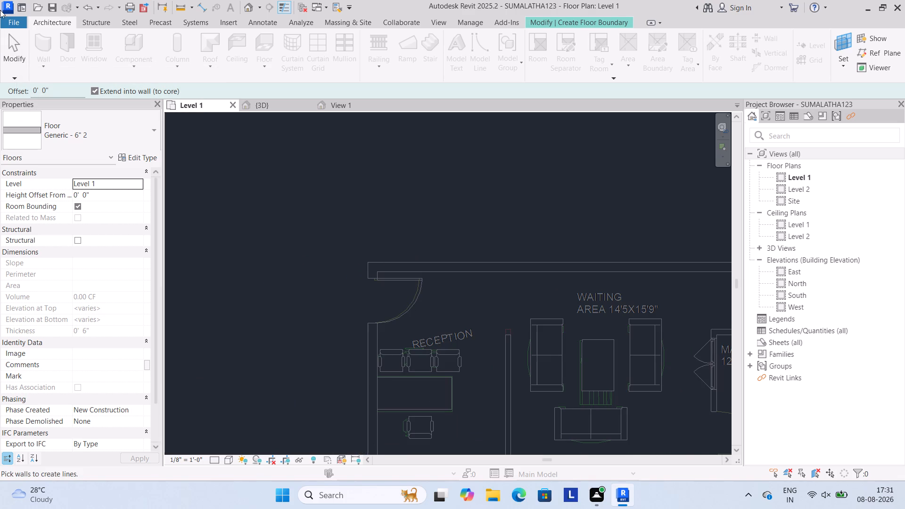
Use Pick Lines to trace the floor boundary along the outer faces of the Reception and Waiting Area's north wall and the building's west wall.
{"action": "left_click", "coordinate": [5, 59]}
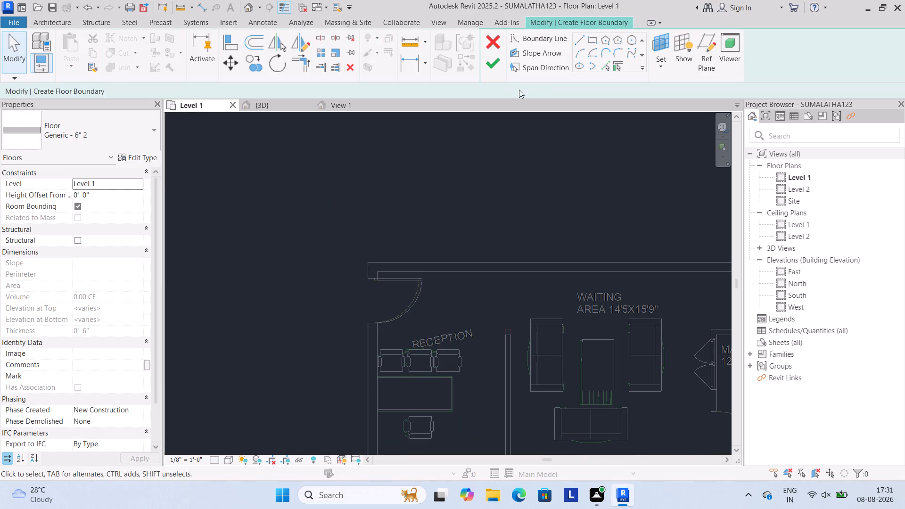
{"action": "left_click", "coordinate": [604, 66]}
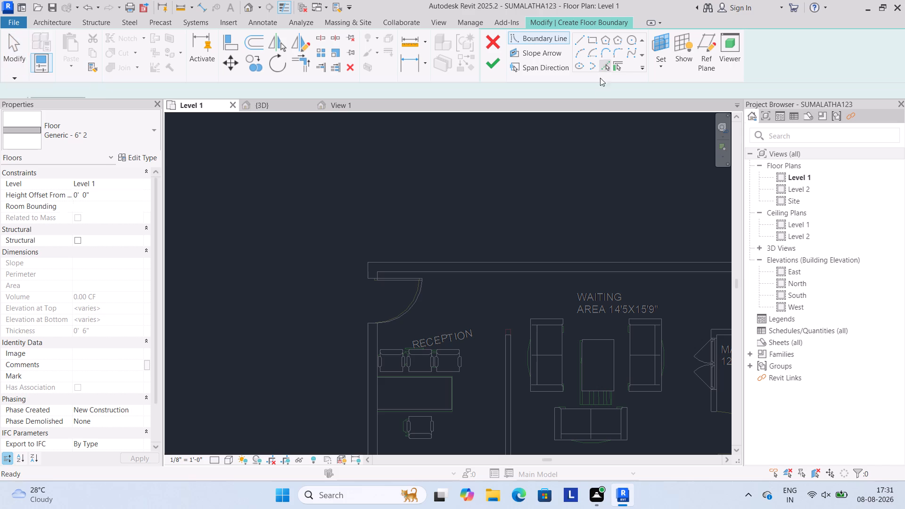
{"action": "middle_click_drag", "start_coordinate": [558, 263], "coordinate": [357, 217]}
{"action": "scroll", "coordinate": [558, 263], "scroll_direction": "up", "scroll_amount": 1}
{"action": "scroll", "coordinate": [375, 220], "scroll_direction": "up", "scroll_amount": 1}
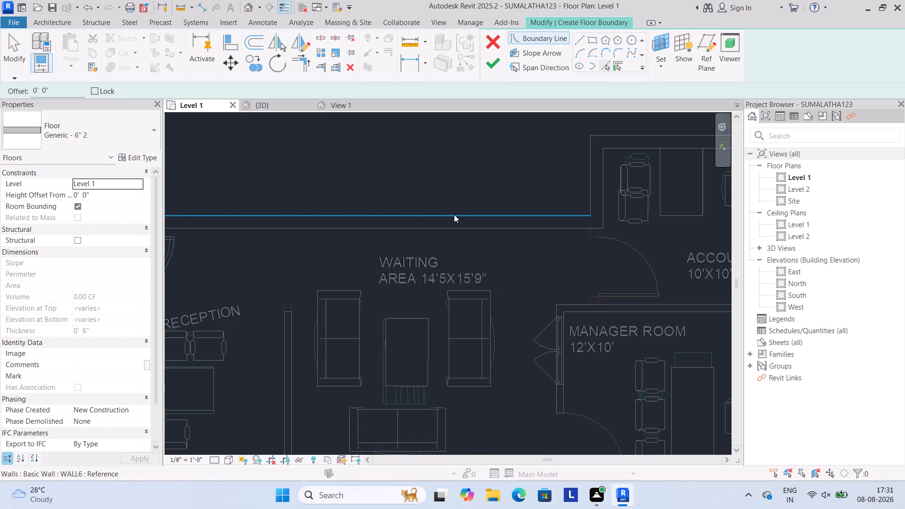
{"action": "scroll", "coordinate": [465, 213], "scroll_direction": "up", "scroll_amount": 1}
{"action": "middle_click_drag", "start_coordinate": [472, 215], "coordinate": [569, 233]}
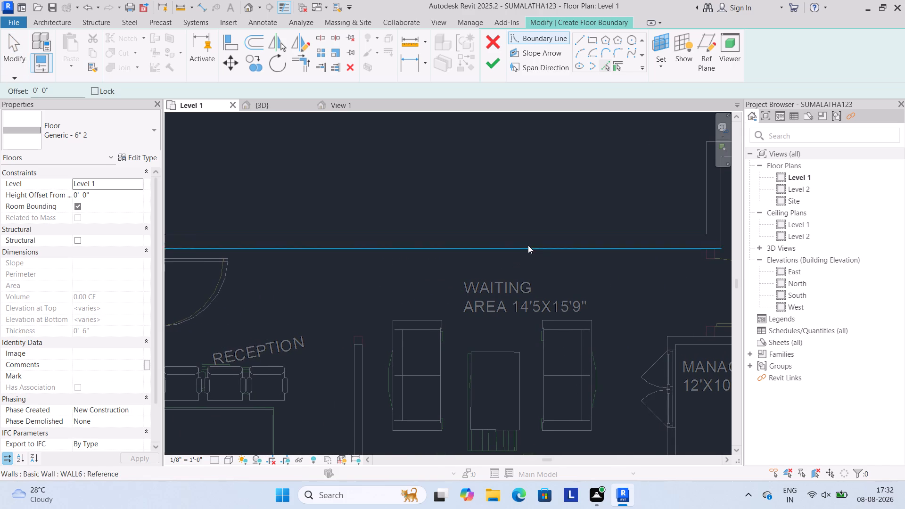
{"action": "scroll", "coordinate": [532, 247], "scroll_direction": "down", "scroll_amount": 3}
{"action": "scroll", "coordinate": [306, 308], "scroll_direction": "up", "scroll_amount": 4}
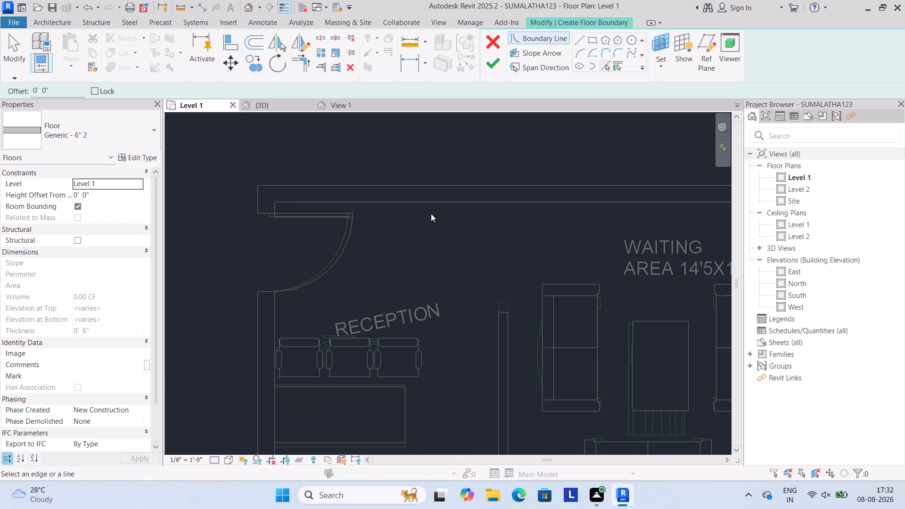
{"action": "left_click", "coordinate": [441, 189]}
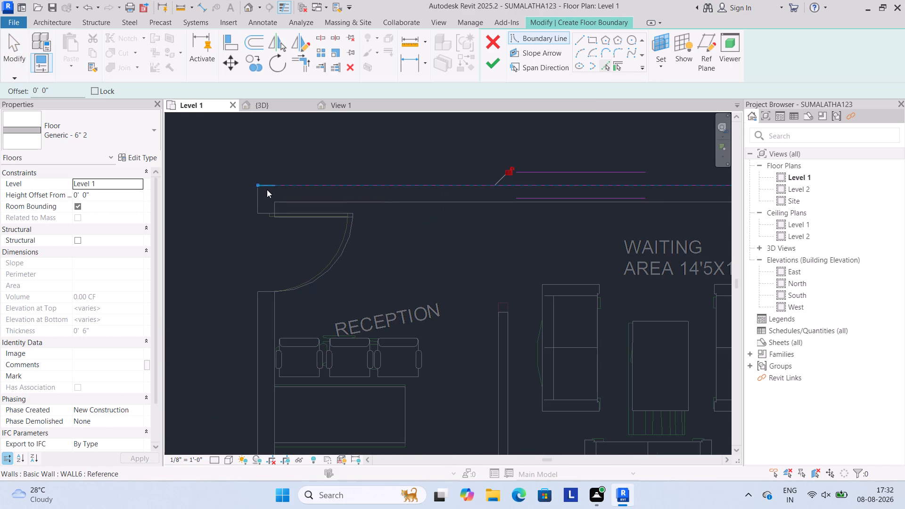
{"action": "left_click", "coordinate": [257, 200]}
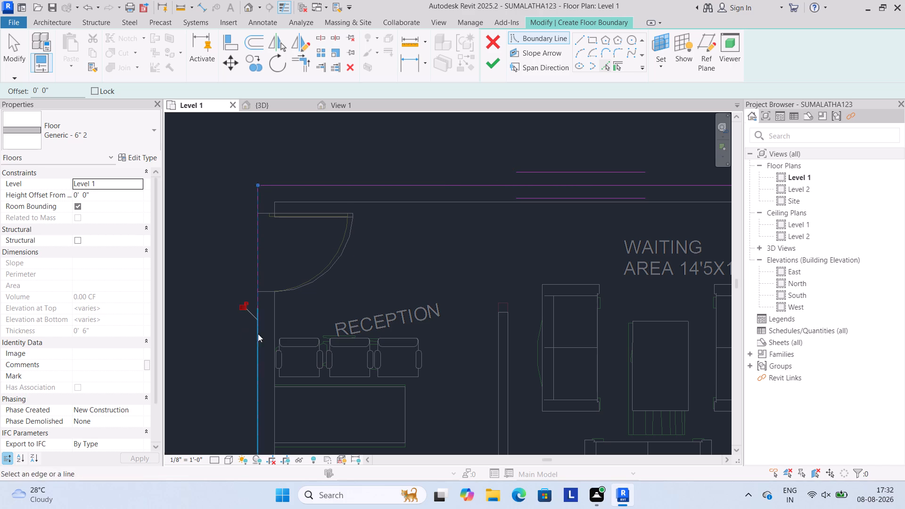
Add a floor boundary line along the outer face of the south wall below the Conference, H.R Room and Pantry.
{"action": "scroll", "coordinate": [277, 308], "scroll_direction": "down", "scroll_amount": 4}
{"action": "middle_click_drag", "start_coordinate": [287, 334], "coordinate": [348, 139]}
{"action": "scroll", "coordinate": [343, 148], "scroll_direction": "down", "scroll_amount": 1}
{"action": "middle_click_drag", "start_coordinate": [284, 360], "coordinate": [377, 188]}
{"action": "scroll", "coordinate": [327, 319], "scroll_direction": "down", "scroll_amount": 1}
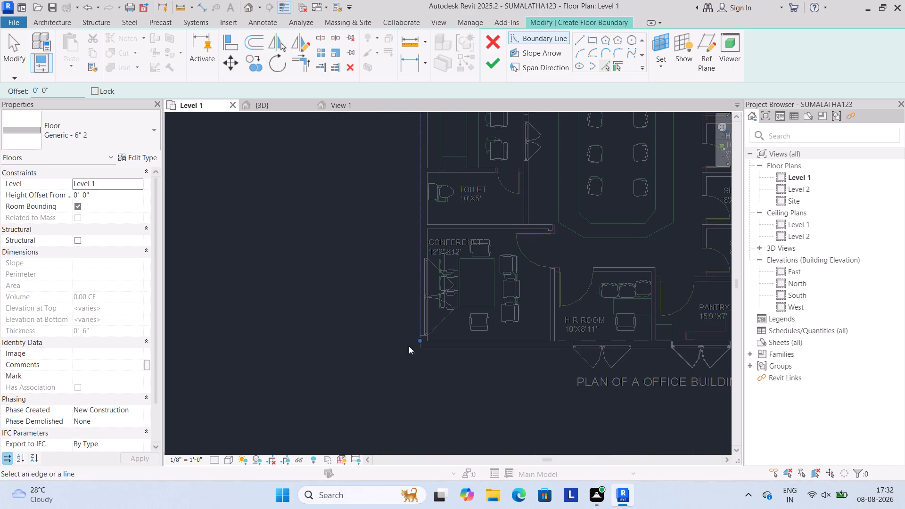
{"action": "left_click", "coordinate": [447, 351]}
{"action": "middle_click_drag", "start_coordinate": [452, 346], "coordinate": [328, 272]}
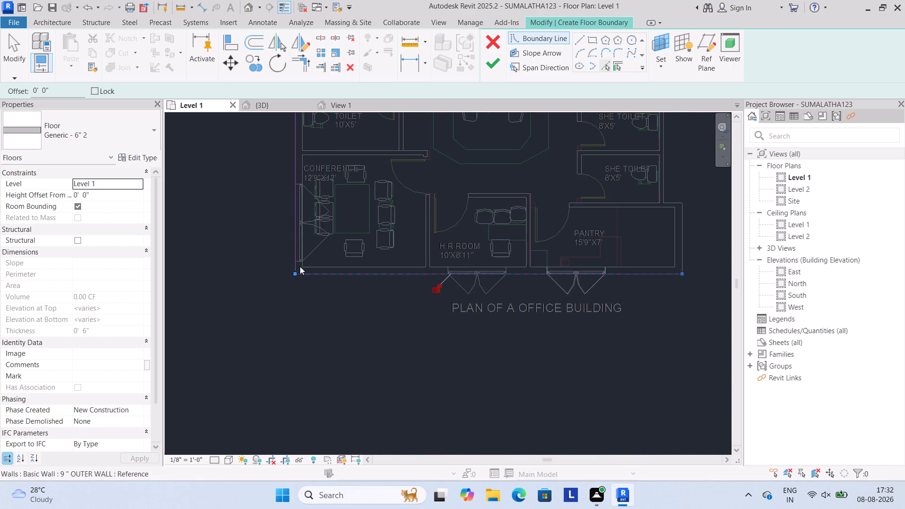
Add boundary lines along the outer faces of the east walls at the Pantry, the three 8'X5' toilets, and the 10'X5' He Toilet and Manager Room.
{"action": "middle_click_drag", "start_coordinate": [662, 286], "coordinate": [550, 352]}
{"action": "scroll", "coordinate": [572, 331], "scroll_direction": "down", "scroll_amount": 1}
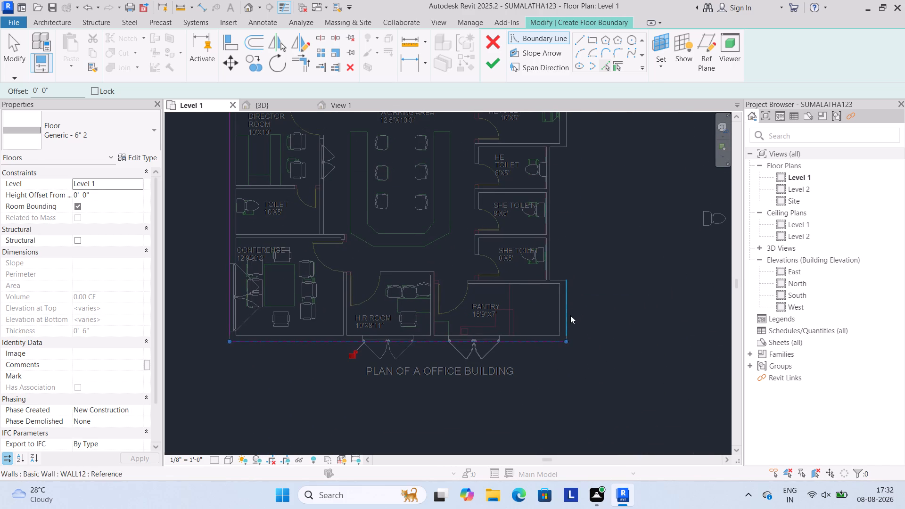
{"action": "left_click", "coordinate": [570, 315]}
{"action": "left_click", "coordinate": [553, 254]}
{"action": "middle_click_drag", "start_coordinate": [565, 252], "coordinate": [539, 363]}
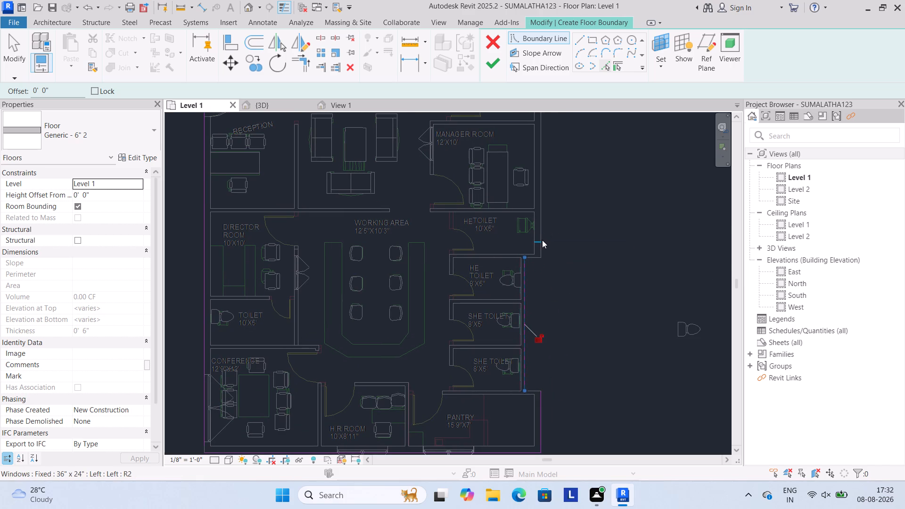
{"action": "left_click", "coordinate": [544, 222]}
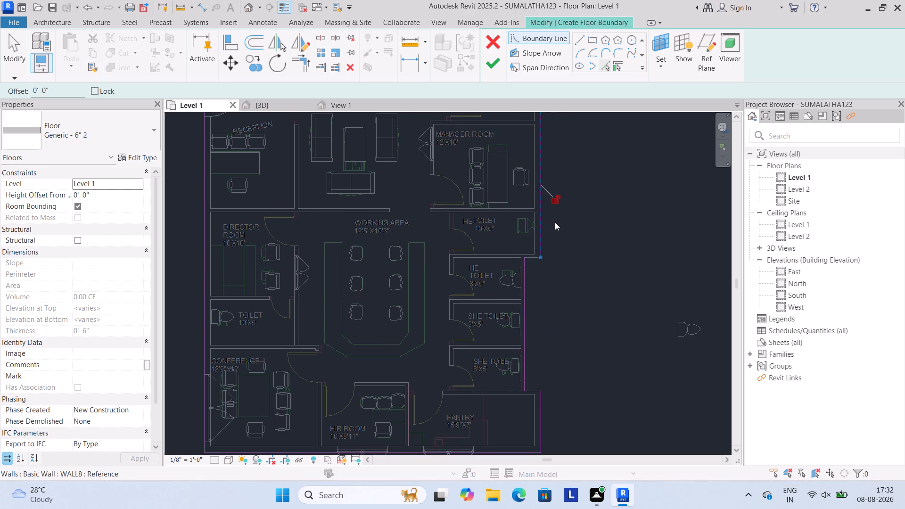
Add floor boundary lines along the outer faces of the Account room's north and west walls.
{"action": "middle_click_drag", "start_coordinate": [555, 238], "coordinate": [517, 419]}
{"action": "left_click", "coordinate": [490, 216]}
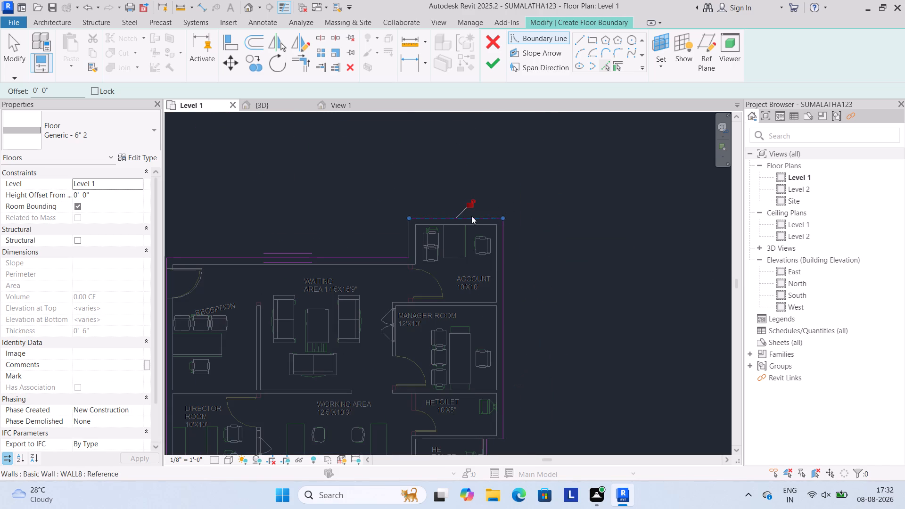
{"action": "left_click", "coordinate": [407, 240]}
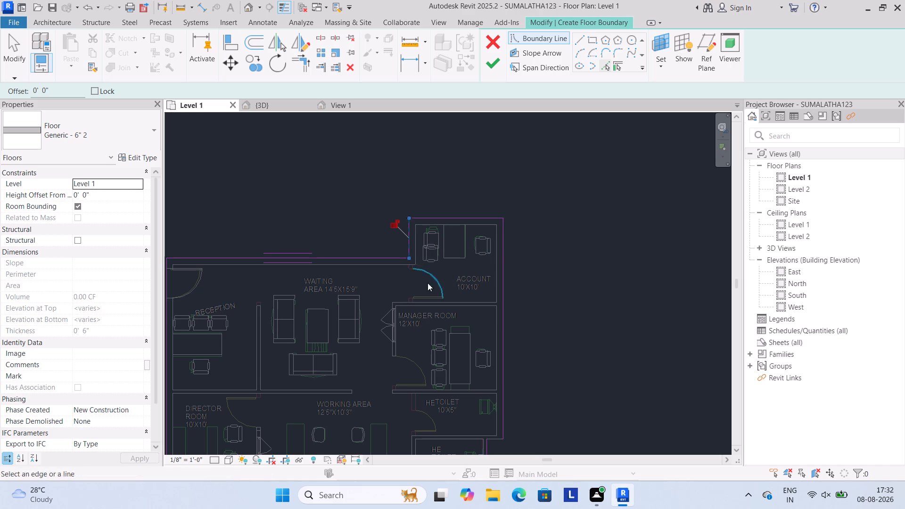
Try to finish the floor sketch, examine where the boundary loop is open, and return to sketching.
{"action": "left_click", "coordinate": [493, 66]}
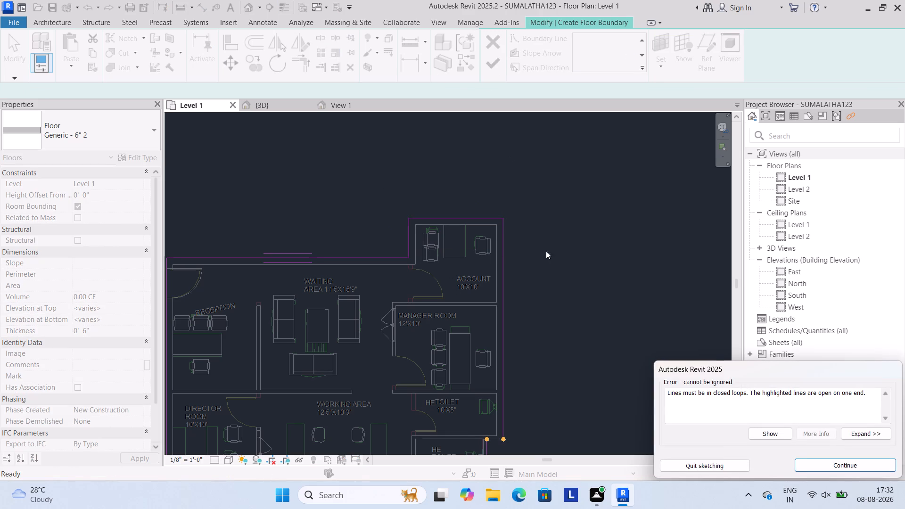
{"action": "left_click", "coordinate": [779, 430]}
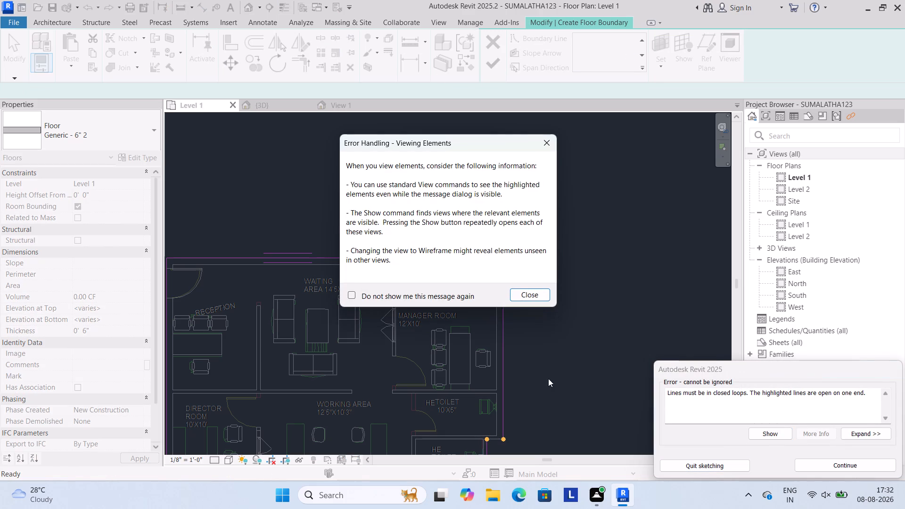
{"action": "left_click", "coordinate": [535, 296]}
{"action": "scroll", "coordinate": [551, 344], "scroll_direction": "down", "scroll_amount": 2}
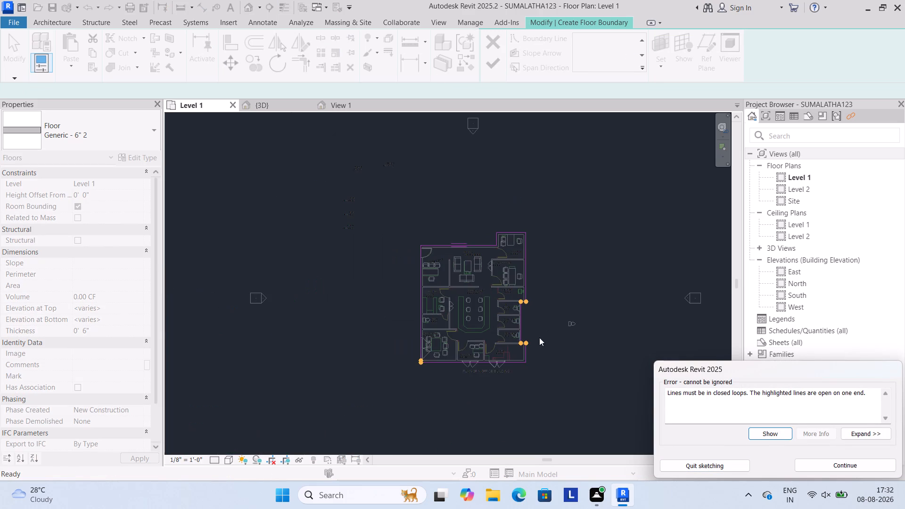
{"action": "scroll", "coordinate": [531, 340], "scroll_direction": "up", "scroll_amount": 12}
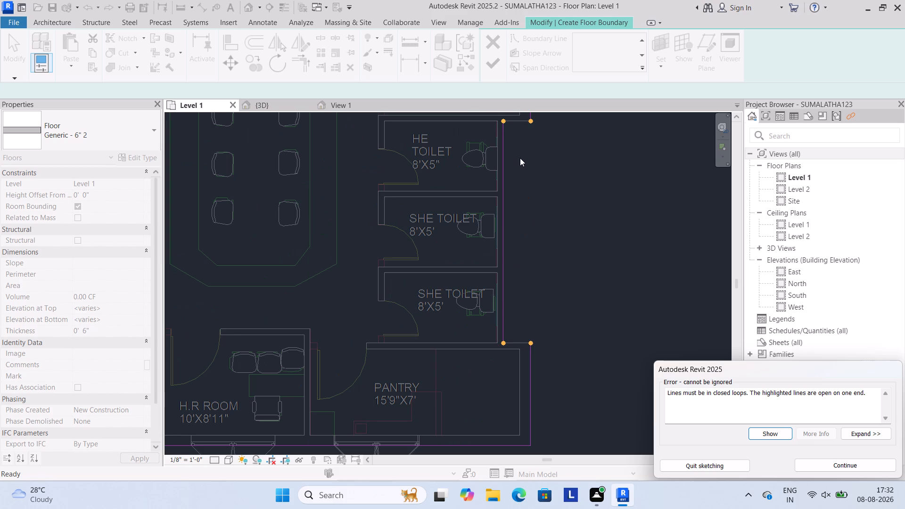
{"action": "middle_click_drag", "start_coordinate": [525, 164], "coordinate": [543, 173]}
{"action": "scroll", "coordinate": [526, 166], "scroll_direction": "down", "scroll_amount": 4}
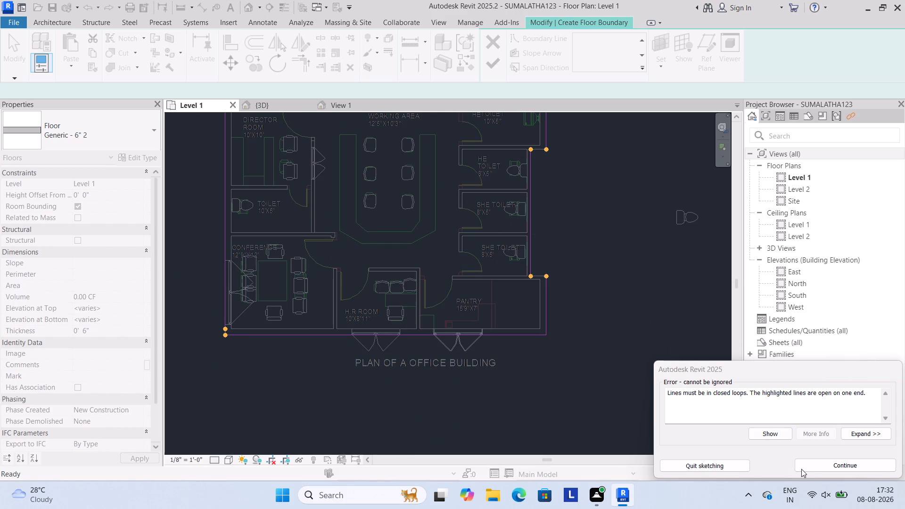
{"action": "left_click", "coordinate": [817, 470]}
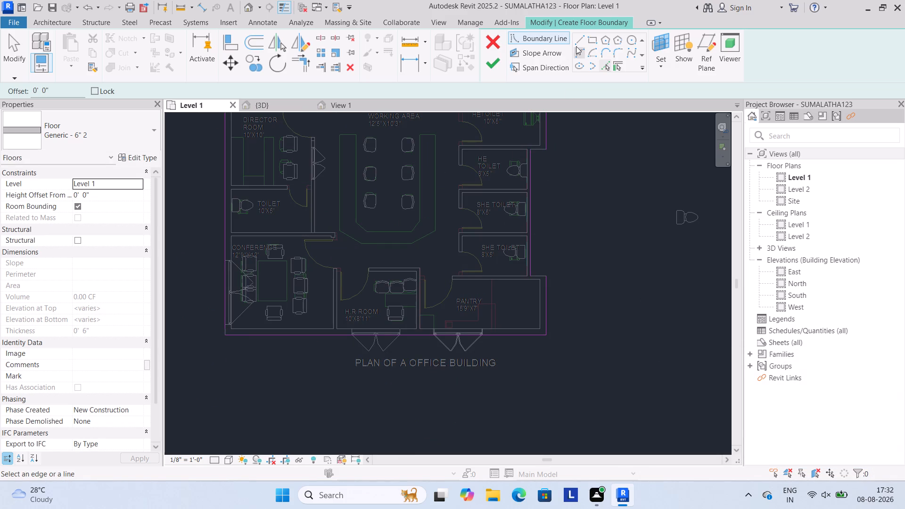
Draw a short horizontal floor boundary line joining the toilets' outer east face to the Pantry's outer east face.
{"action": "left_click", "coordinate": [576, 40]}
{"action": "scroll", "coordinate": [541, 279], "scroll_direction": "up", "scroll_amount": 4}
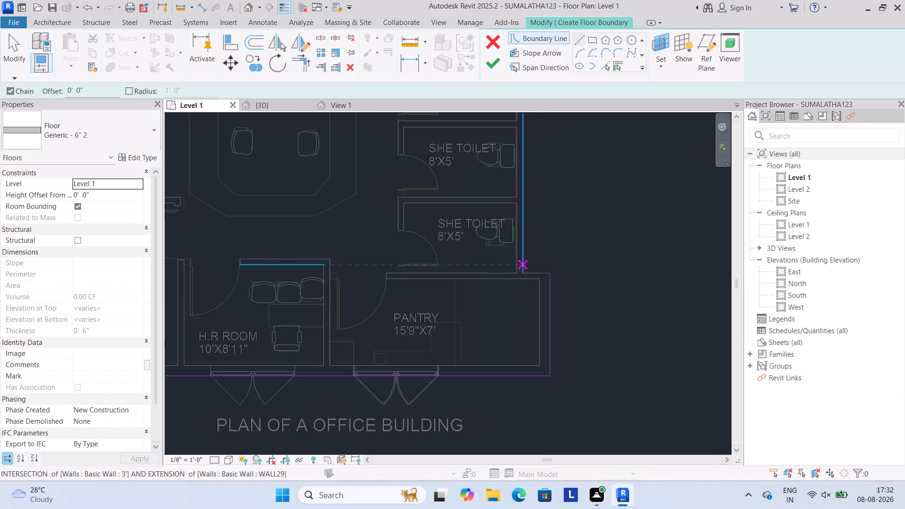
{"action": "left_click", "coordinate": [523, 270]}
{"action": "left_click", "coordinate": [548, 275]}
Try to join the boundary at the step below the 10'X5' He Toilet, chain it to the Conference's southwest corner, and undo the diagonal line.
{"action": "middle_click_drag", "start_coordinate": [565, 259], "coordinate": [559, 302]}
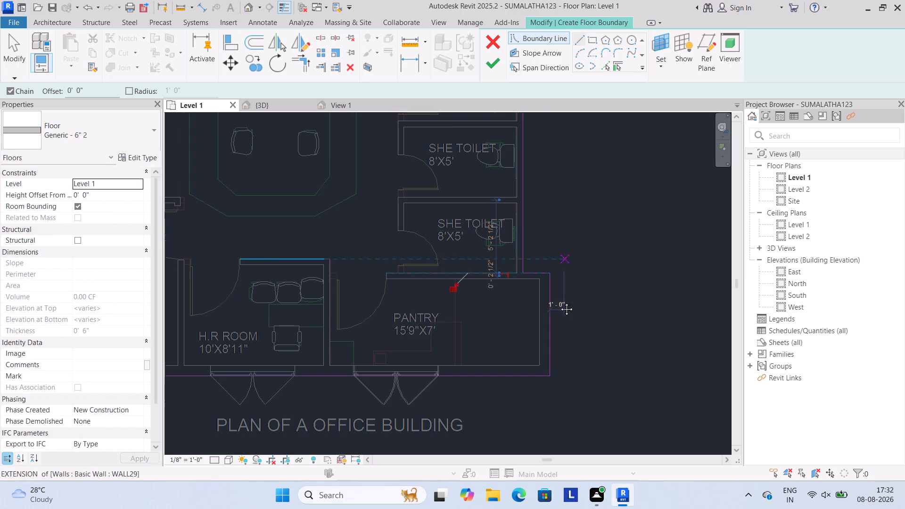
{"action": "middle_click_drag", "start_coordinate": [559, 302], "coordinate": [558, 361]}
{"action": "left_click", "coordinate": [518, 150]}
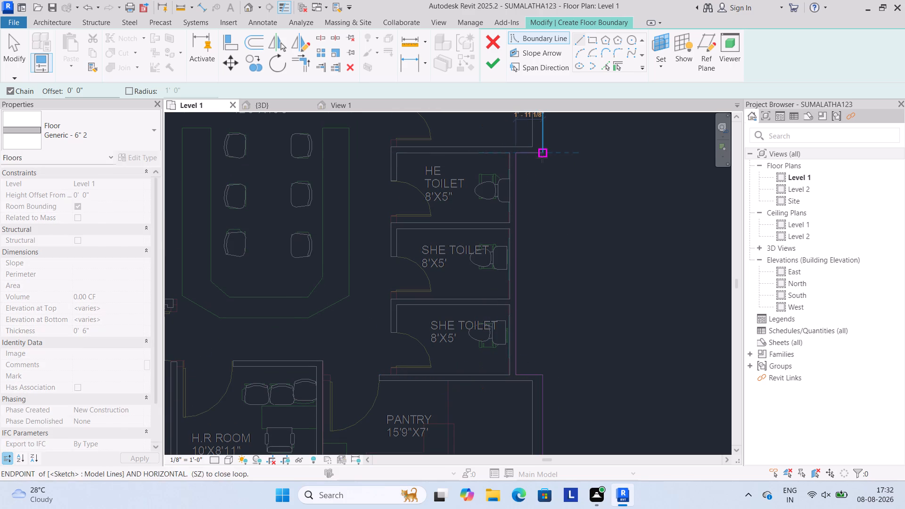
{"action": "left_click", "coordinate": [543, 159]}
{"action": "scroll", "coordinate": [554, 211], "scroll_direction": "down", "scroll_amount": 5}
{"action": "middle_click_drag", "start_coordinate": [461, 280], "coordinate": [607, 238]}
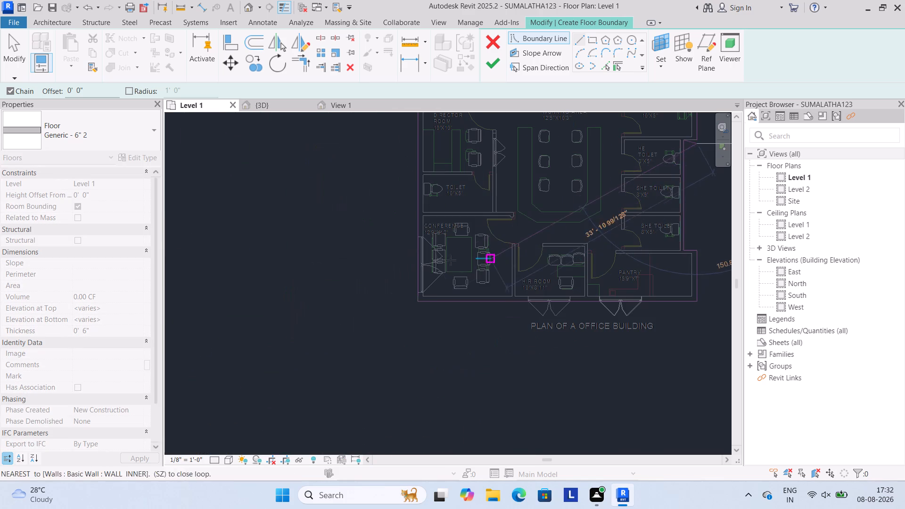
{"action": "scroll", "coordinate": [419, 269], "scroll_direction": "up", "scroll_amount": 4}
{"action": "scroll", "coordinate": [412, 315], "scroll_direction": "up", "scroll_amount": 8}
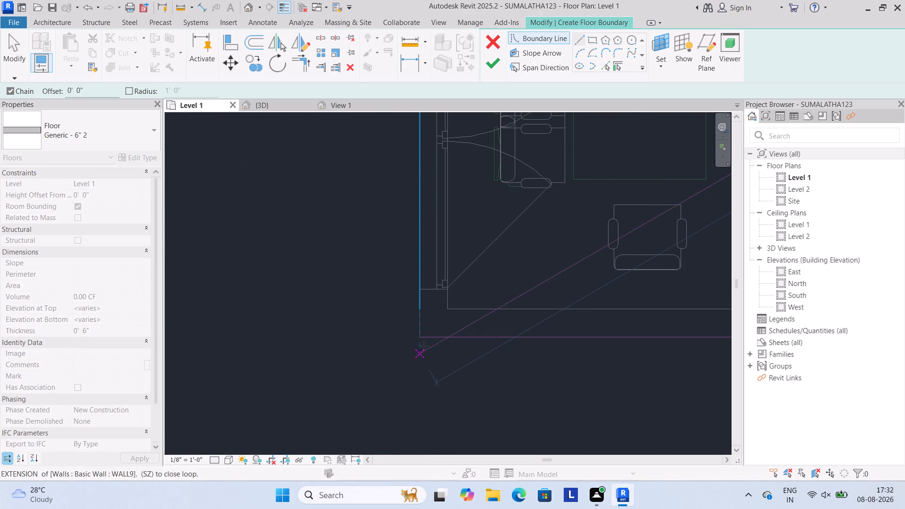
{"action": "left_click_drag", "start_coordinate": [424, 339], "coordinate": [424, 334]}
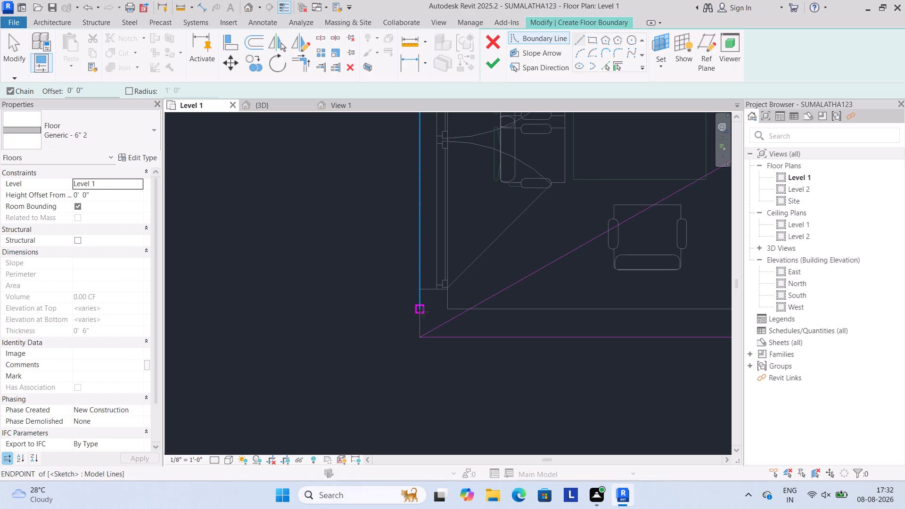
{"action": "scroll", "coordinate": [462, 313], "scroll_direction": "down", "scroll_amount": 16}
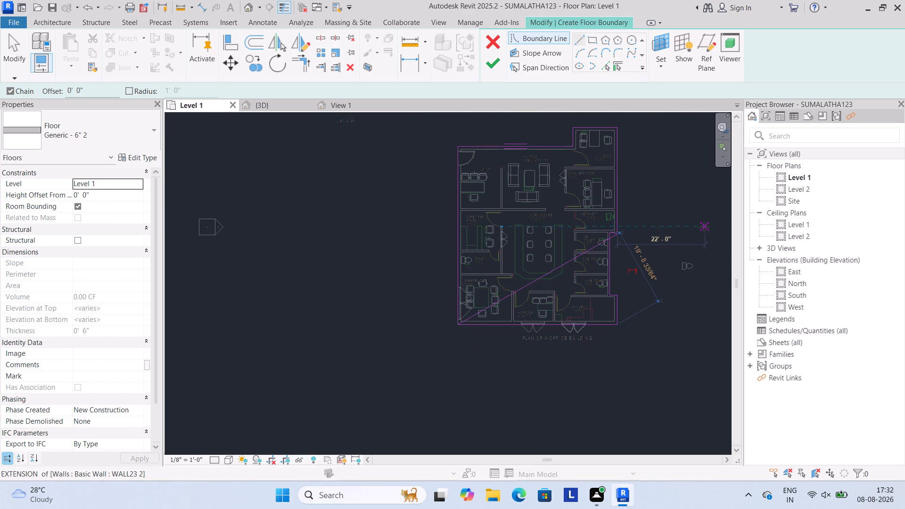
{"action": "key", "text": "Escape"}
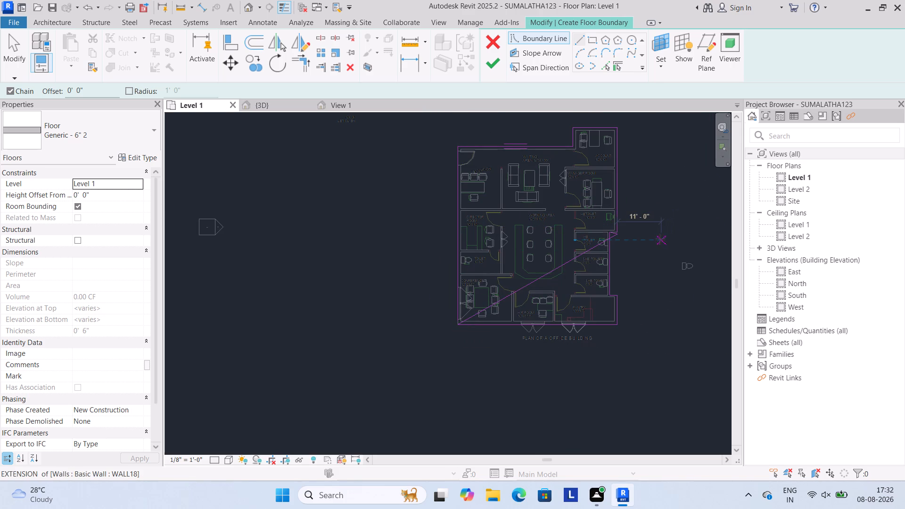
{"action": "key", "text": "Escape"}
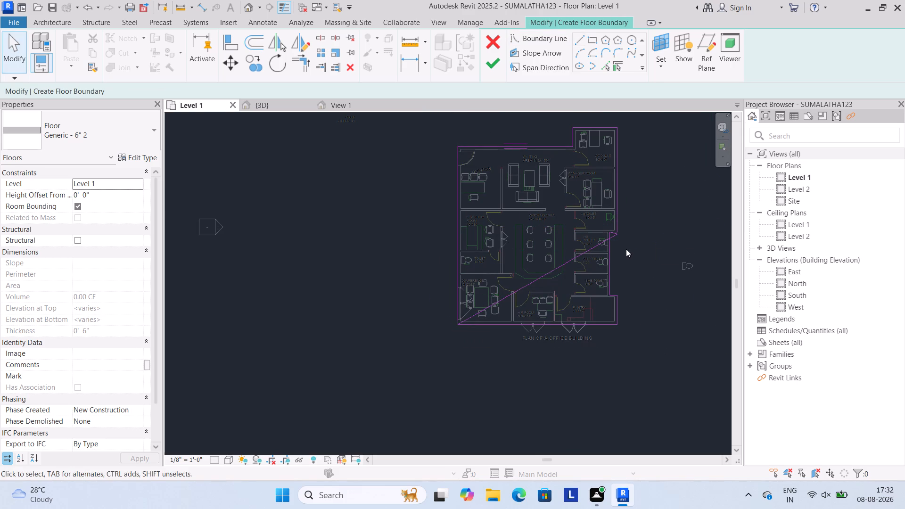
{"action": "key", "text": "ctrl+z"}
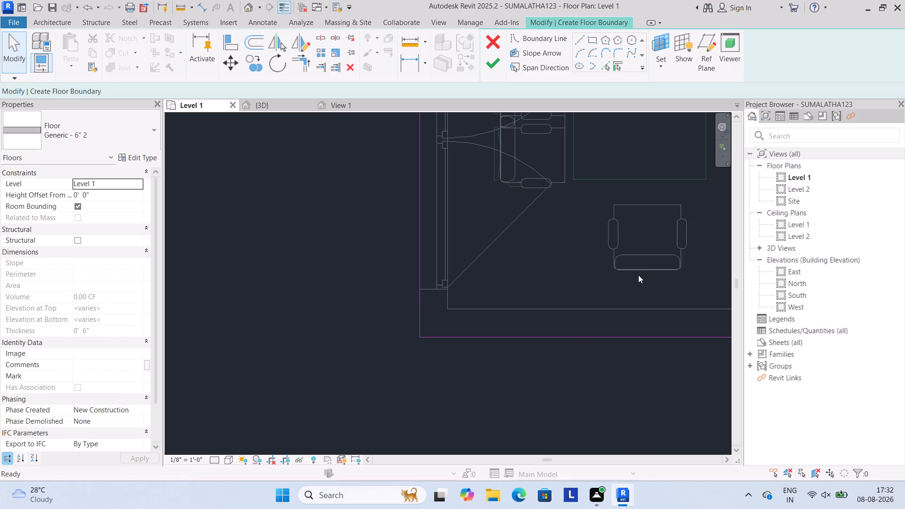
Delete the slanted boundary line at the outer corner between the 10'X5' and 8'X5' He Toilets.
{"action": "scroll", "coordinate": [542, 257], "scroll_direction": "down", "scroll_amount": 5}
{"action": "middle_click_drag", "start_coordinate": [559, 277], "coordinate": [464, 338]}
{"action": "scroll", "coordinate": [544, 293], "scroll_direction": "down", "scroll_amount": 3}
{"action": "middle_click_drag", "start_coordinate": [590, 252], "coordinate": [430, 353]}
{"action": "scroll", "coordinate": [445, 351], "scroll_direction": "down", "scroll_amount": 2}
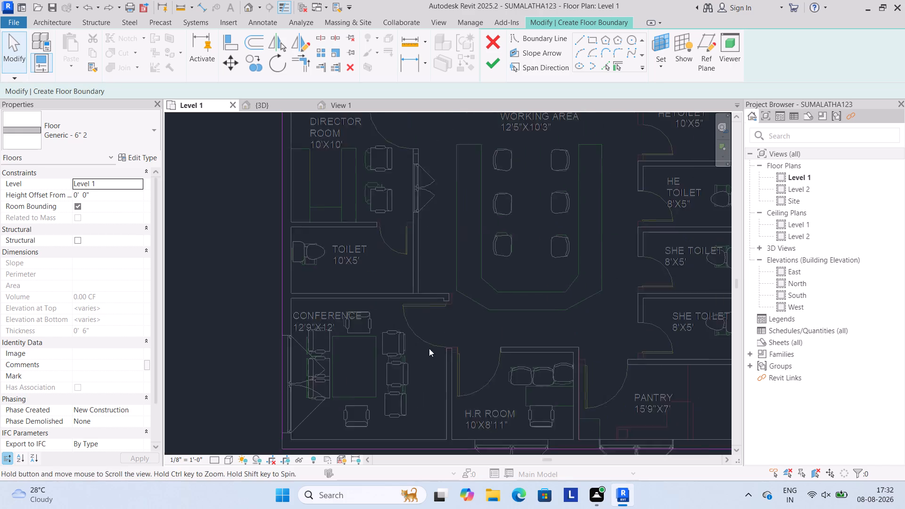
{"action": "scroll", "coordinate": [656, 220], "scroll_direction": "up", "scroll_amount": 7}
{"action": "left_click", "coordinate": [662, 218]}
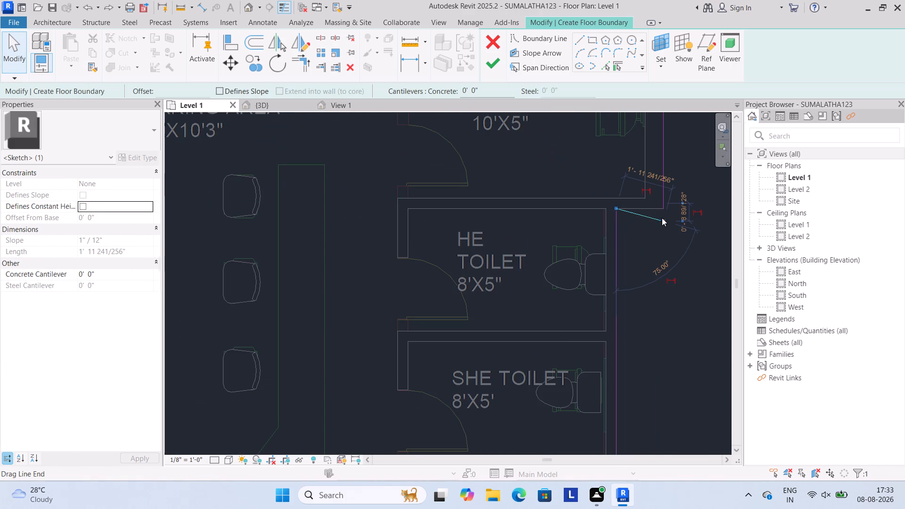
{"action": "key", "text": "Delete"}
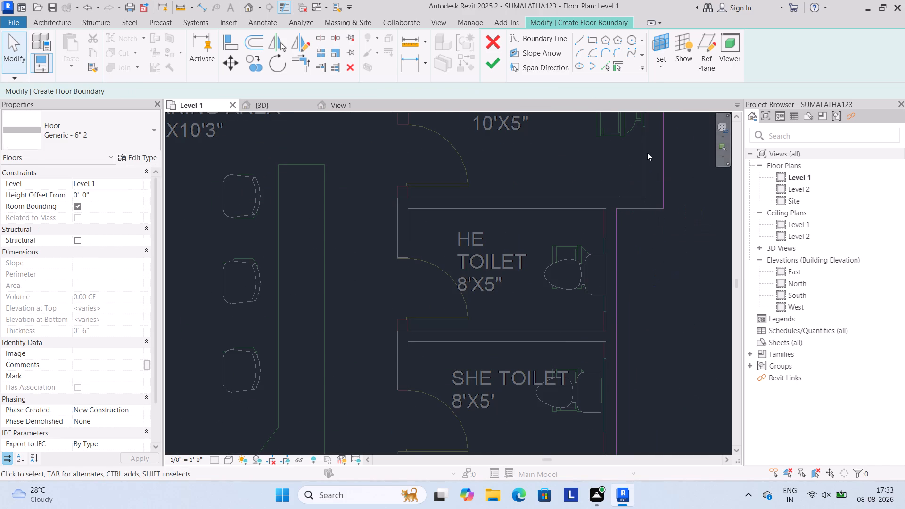
Draw a horizontal boundary line joining the 8'X5' He Toilet's outer east face to the 10'X5' He Toilet's outer east face.
{"action": "left_click", "coordinate": [581, 42]}
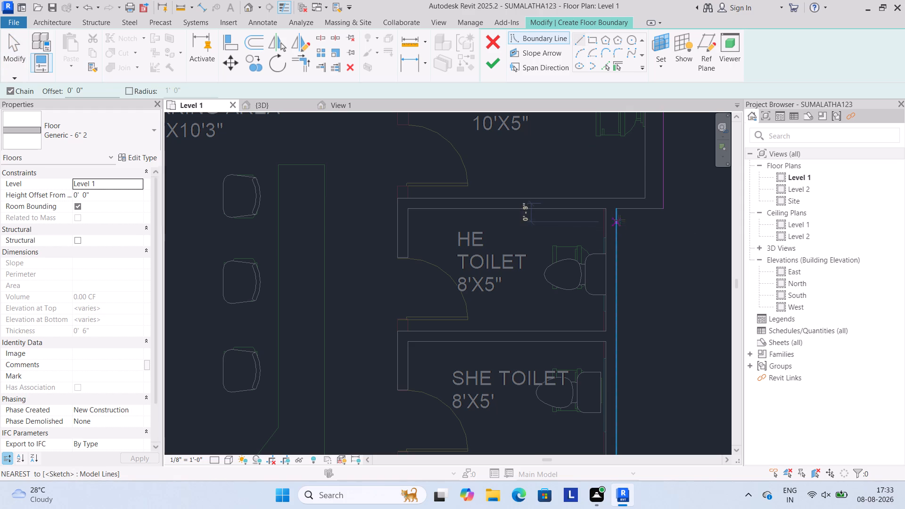
{"action": "left_click_drag", "start_coordinate": [619, 211], "coordinate": [625, 211]}
{"action": "left_click", "coordinate": [668, 211]}
Draw a vertical boundary line about 0' 9" long along the west wall's outer face, down to the Conference's outer southwest corner.
{"action": "scroll", "coordinate": [670, 220], "scroll_direction": "down", "scroll_amount": 3}
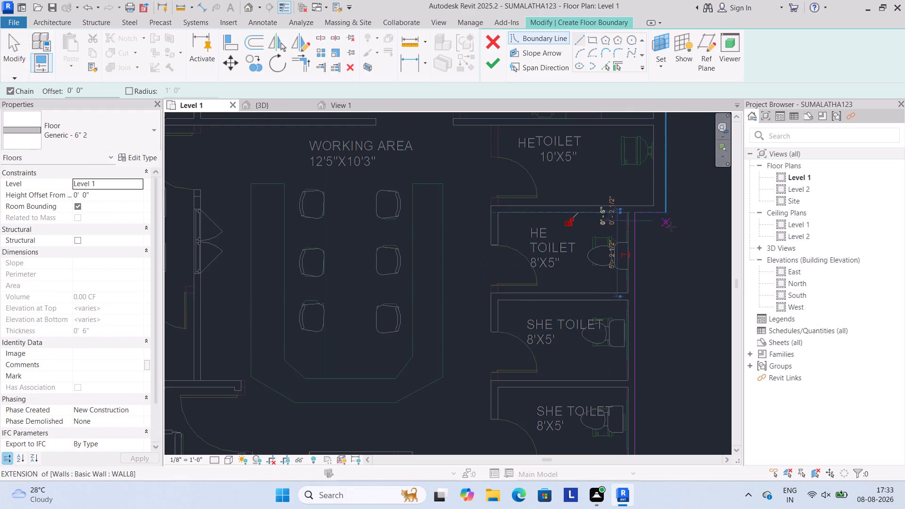
{"action": "middle_click_drag", "start_coordinate": [626, 247], "coordinate": [724, 148]}
{"action": "scroll", "coordinate": [694, 195], "scroll_direction": "down", "scroll_amount": 2}
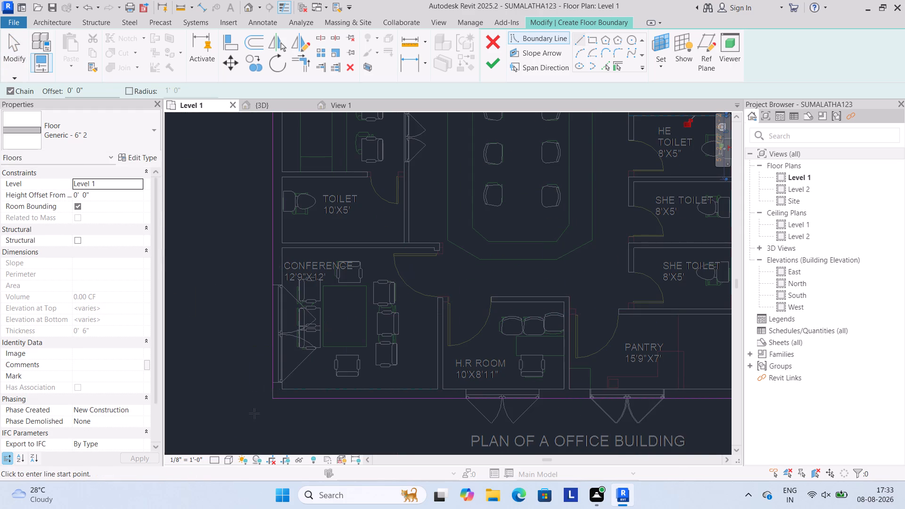
{"action": "scroll", "coordinate": [261, 422], "scroll_direction": "up", "scroll_amount": 5}
{"action": "scroll", "coordinate": [304, 366], "scroll_direction": "up", "scroll_amount": 7}
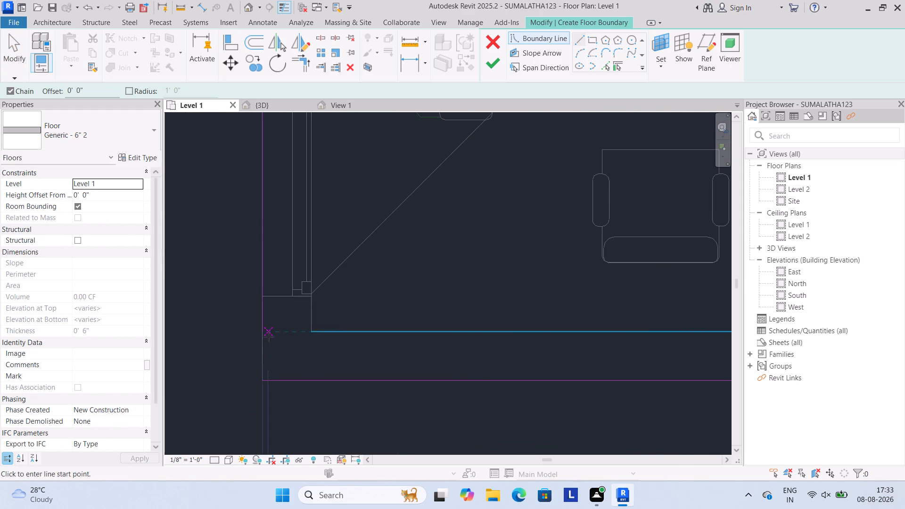
{"action": "left_click", "coordinate": [264, 333]}
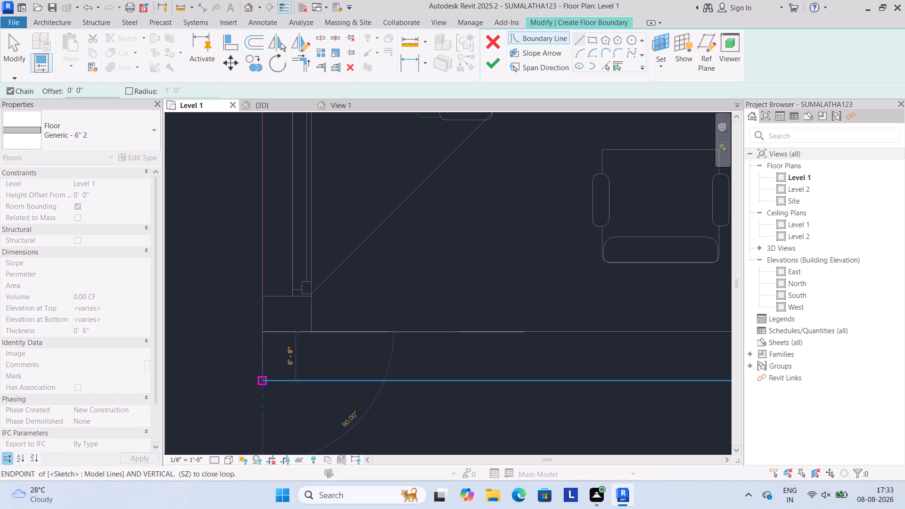
{"action": "left_click", "coordinate": [263, 379]}
Finish the floor sketch and dismiss the save reminder without saving.
{"action": "left_click", "coordinate": [489, 64]}
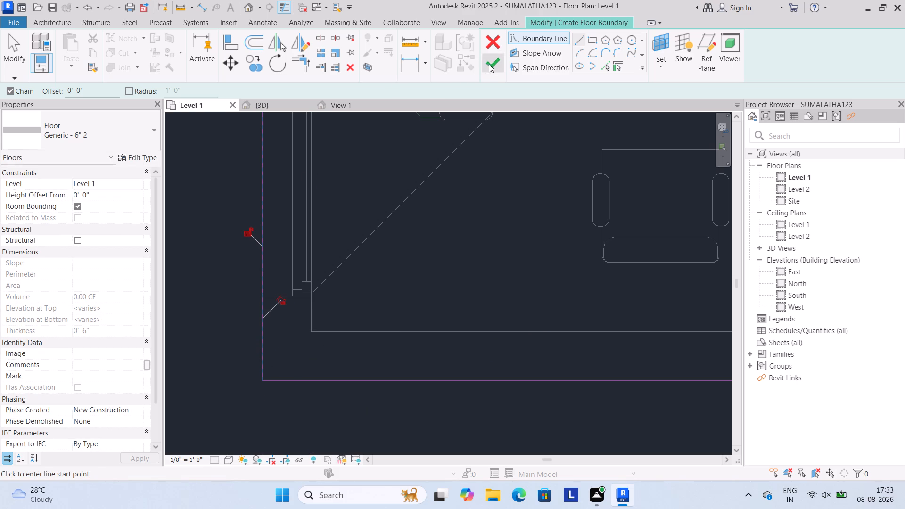
{"action": "left_click", "coordinate": [542, 148]}
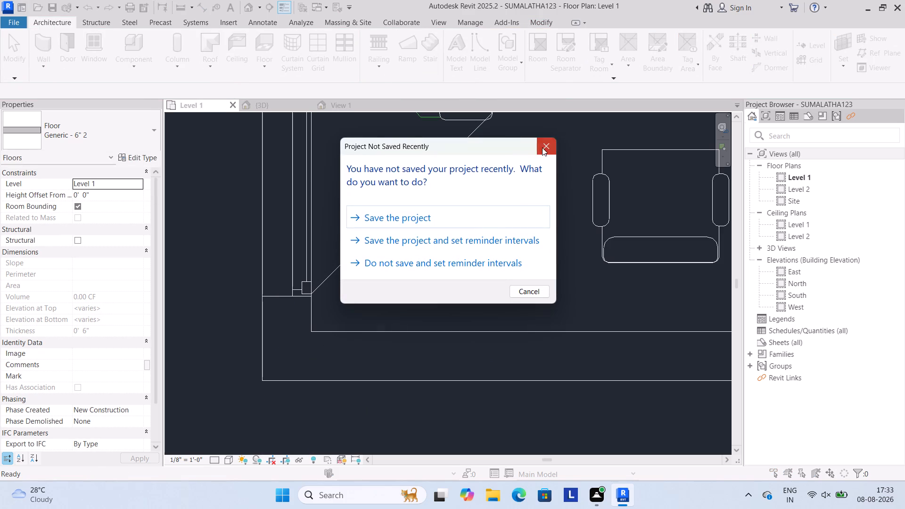
Examine the new floor beneath the building's walls in the 3D view, and return to the Level 1 plan.
{"action": "scroll", "coordinate": [630, 217], "scroll_direction": "down", "scroll_amount": 7}
{"action": "middle_click_drag", "start_coordinate": [586, 250], "coordinate": [517, 277]}
{"action": "scroll", "coordinate": [489, 233], "scroll_direction": "down", "scroll_amount": 3}
{"action": "middle_click_drag", "start_coordinate": [478, 236], "coordinate": [464, 239]}
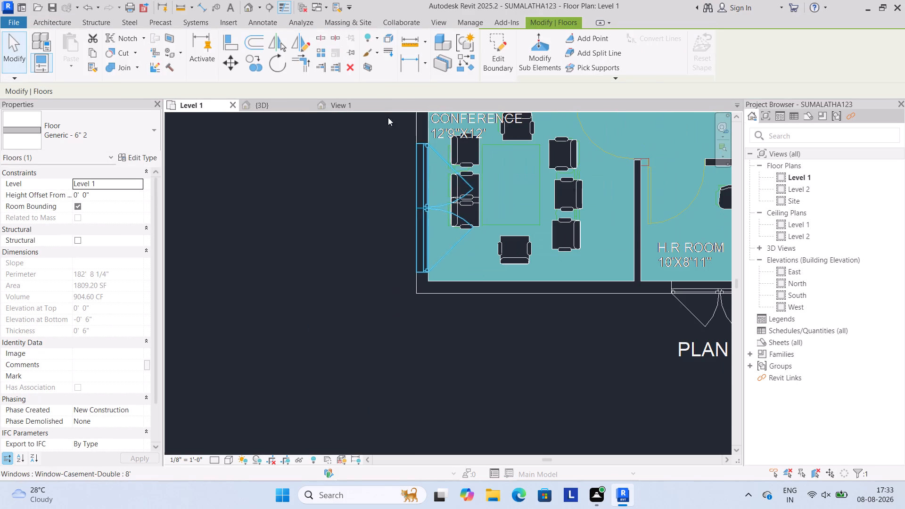
{"action": "left_click", "coordinate": [284, 111]}
{"action": "scroll", "coordinate": [543, 328], "scroll_direction": "up", "scroll_amount": 4}
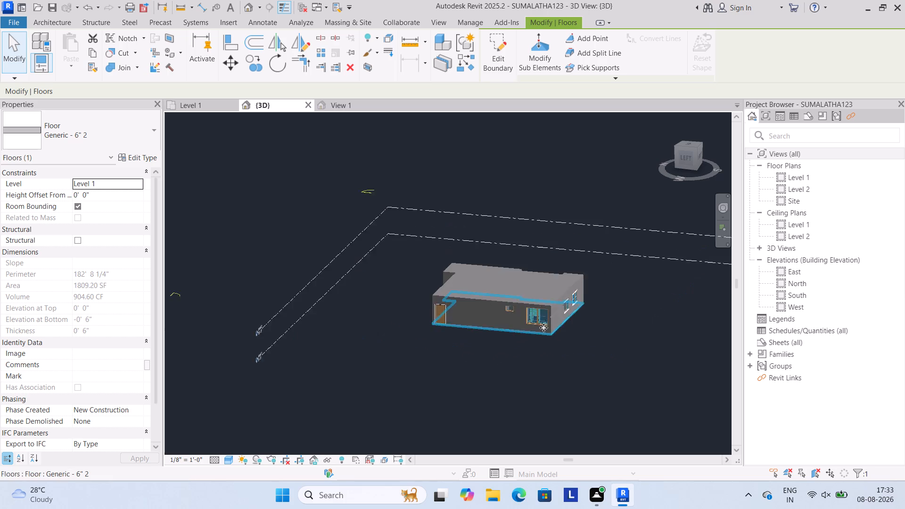
{"action": "scroll", "coordinate": [539, 332], "scroll_direction": "up", "scroll_amount": 7}
{"action": "middle_click_drag", "start_coordinate": [506, 344], "coordinate": [589, 353]}
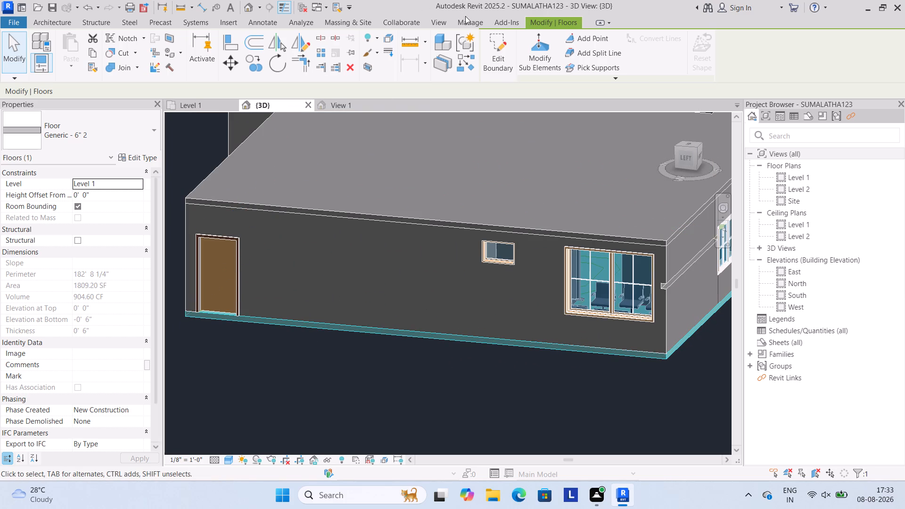
{"action": "left_click", "coordinate": [200, 102]}
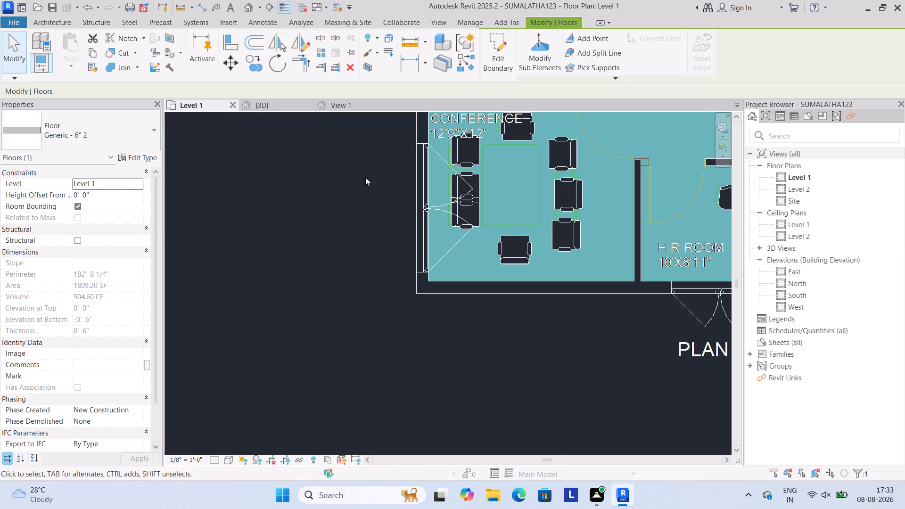
Start another architectural floor sketch on Level 1 and pick the west wall's outer face as its first boundary line.
{"action": "scroll", "coordinate": [362, 180], "scroll_direction": "down", "scroll_amount": 6}
{"action": "middle_click_drag", "start_coordinate": [362, 168], "coordinate": [264, 222]}
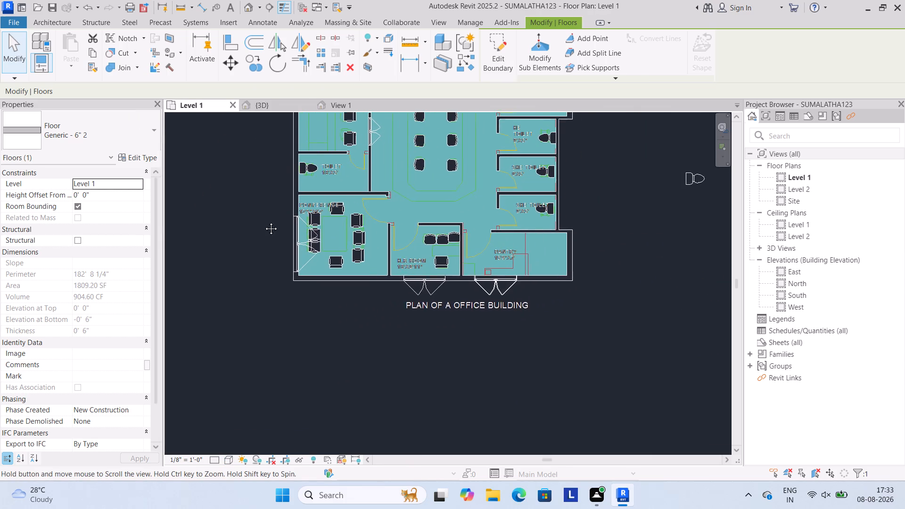
{"action": "middle_click_drag", "start_coordinate": [264, 222], "coordinate": [244, 233]}
{"action": "scroll", "coordinate": [250, 211], "scroll_direction": "down", "scroll_amount": 2}
{"action": "middle_click_drag", "start_coordinate": [247, 167], "coordinate": [271, 237]}
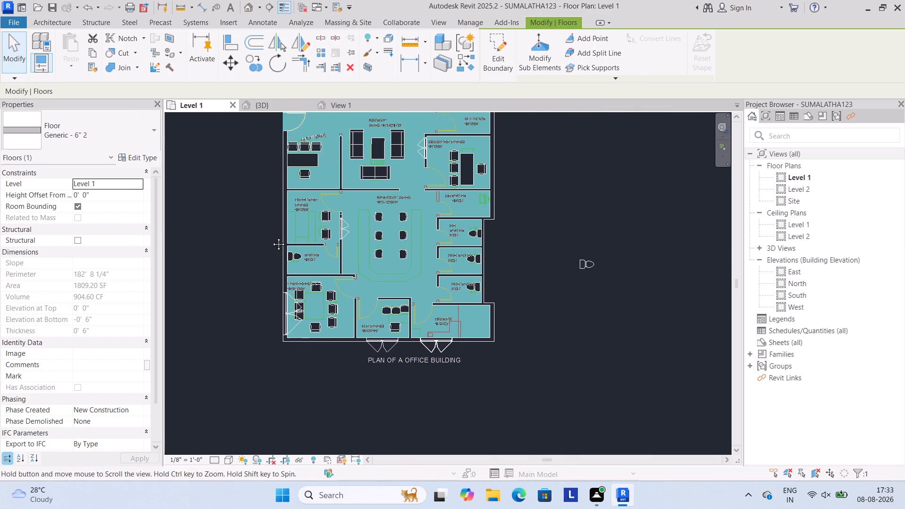
{"action": "middle_click_drag", "start_coordinate": [271, 237], "coordinate": [274, 236]}
{"action": "left_click", "coordinate": [366, 210]}
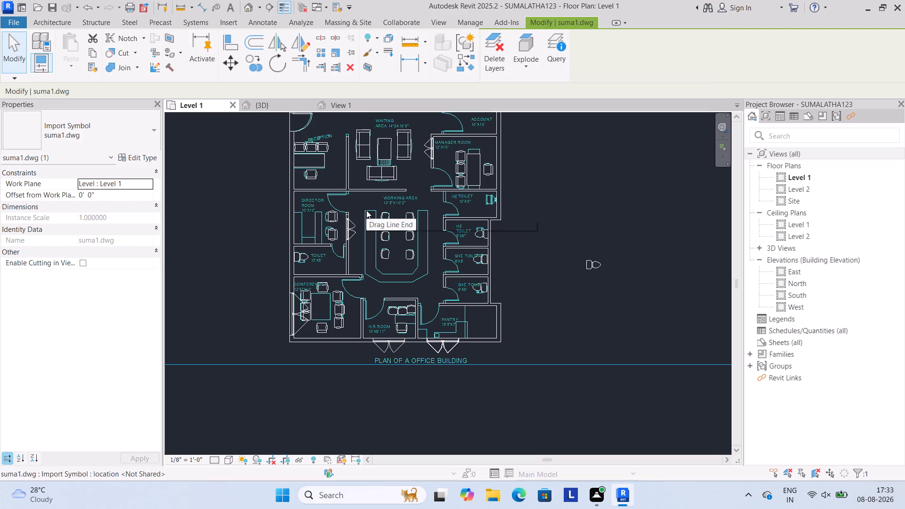
{"action": "scroll", "coordinate": [262, 188], "scroll_direction": "down", "scroll_amount": 2}
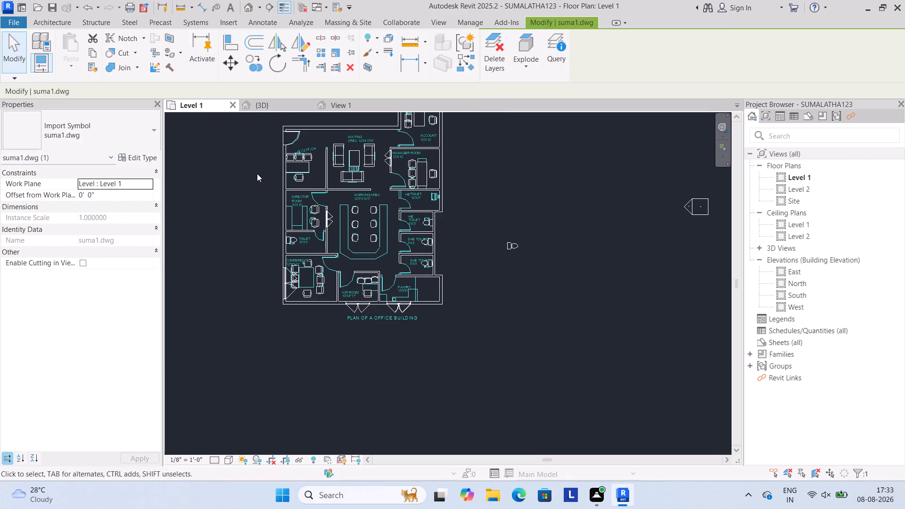
{"action": "middle_click_drag", "start_coordinate": [256, 173], "coordinate": [271, 217]}
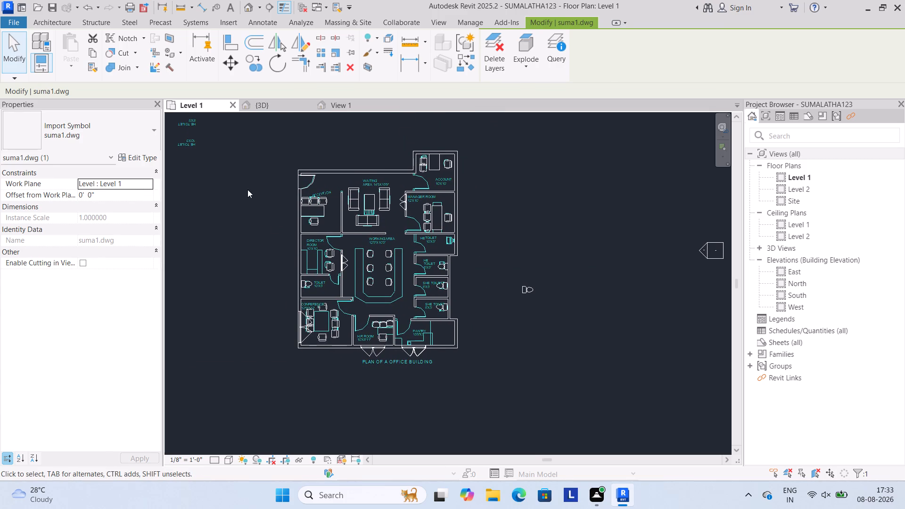
{"action": "key", "text": "Escape"}
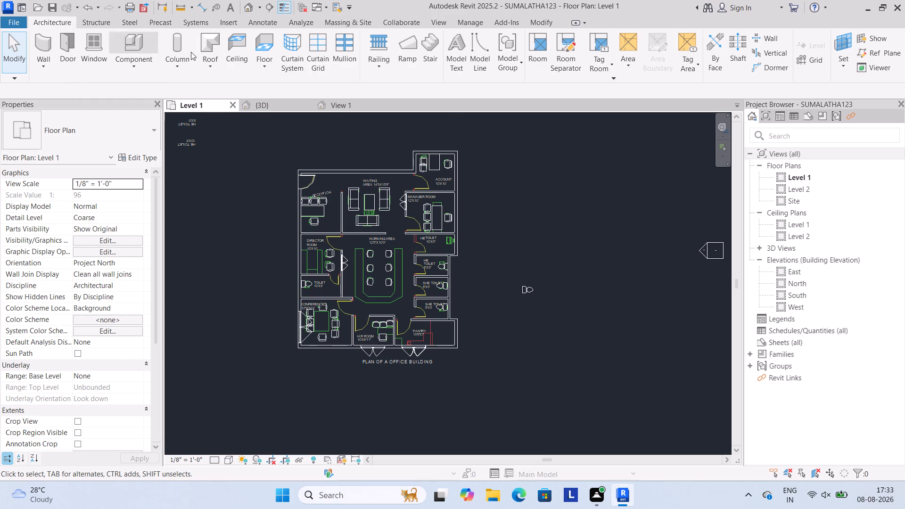
{"action": "left_click", "coordinate": [265, 69]}
{"action": "left_click", "coordinate": [278, 84]}
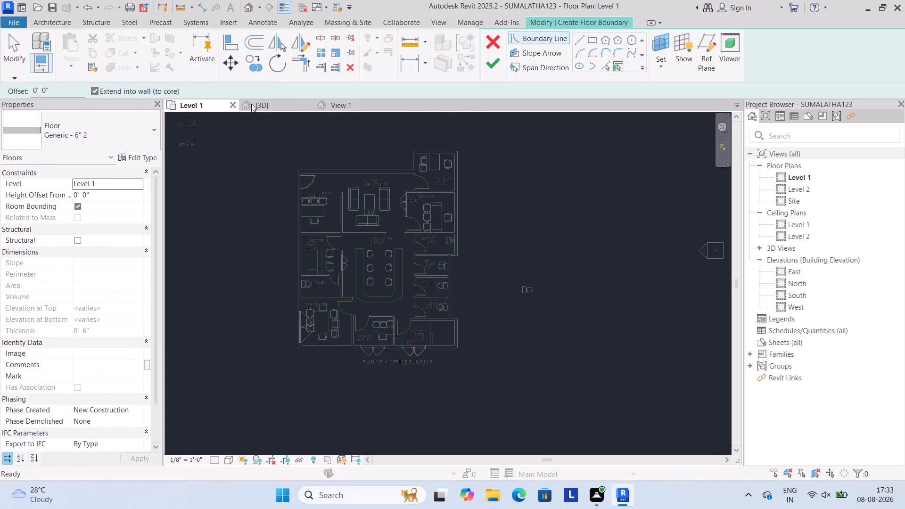
{"action": "left_click", "coordinate": [607, 65]}
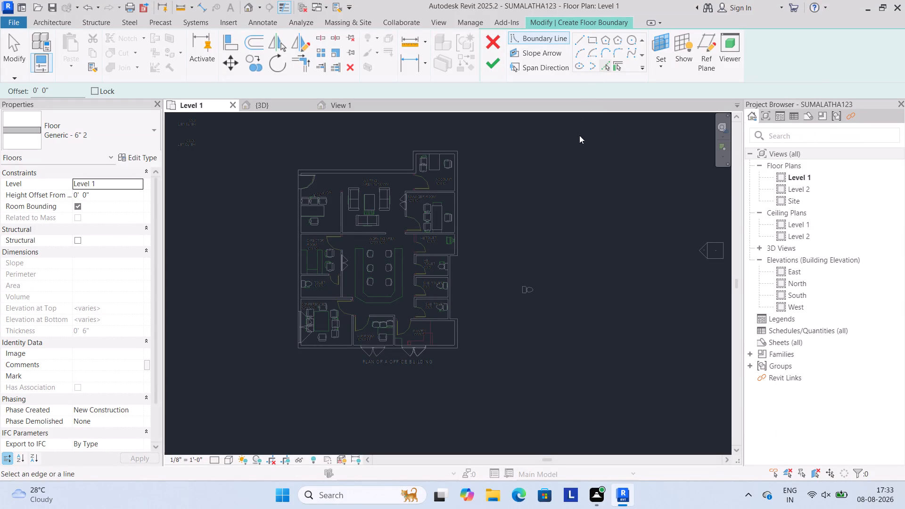
{"action": "scroll", "coordinate": [292, 196], "scroll_direction": "up", "scroll_amount": 2}
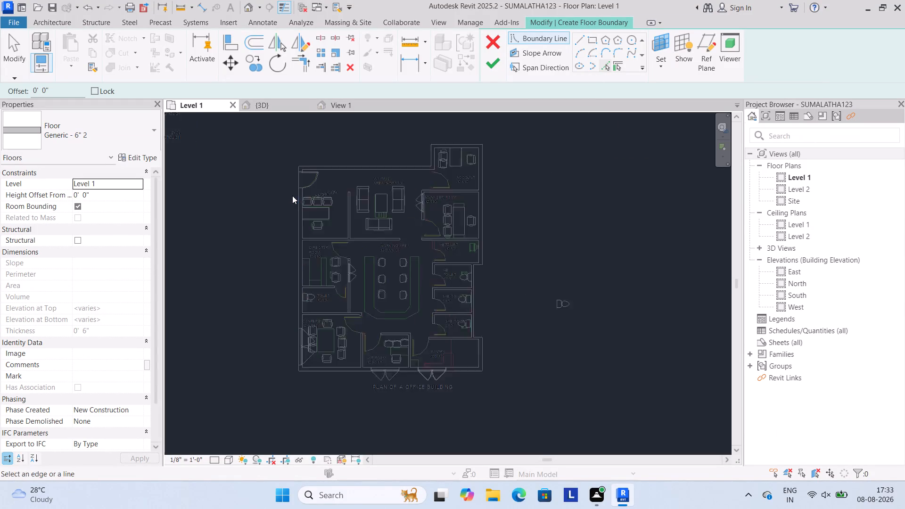
{"action": "scroll", "coordinate": [292, 196], "scroll_direction": "up", "scroll_amount": 1}
{"action": "scroll", "coordinate": [330, 149], "scroll_direction": "down", "scroll_amount": 1}
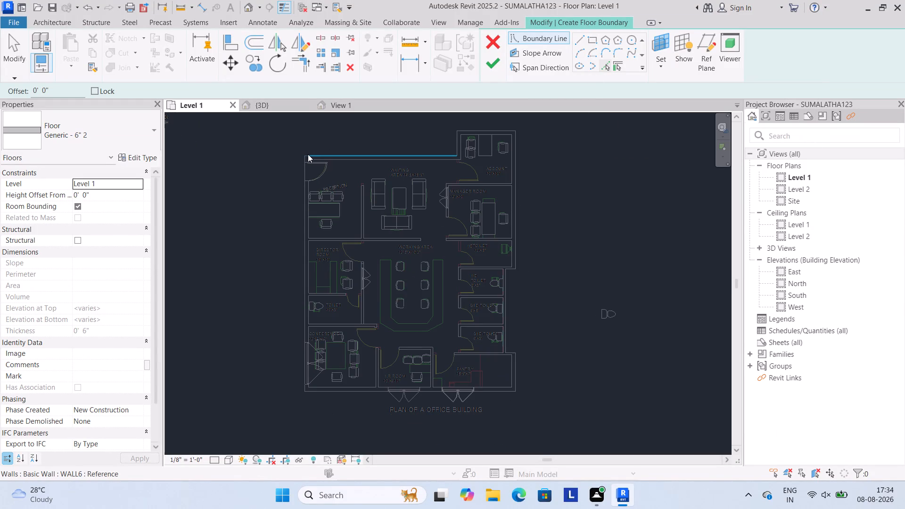
{"action": "left_click", "coordinate": [304, 155]}
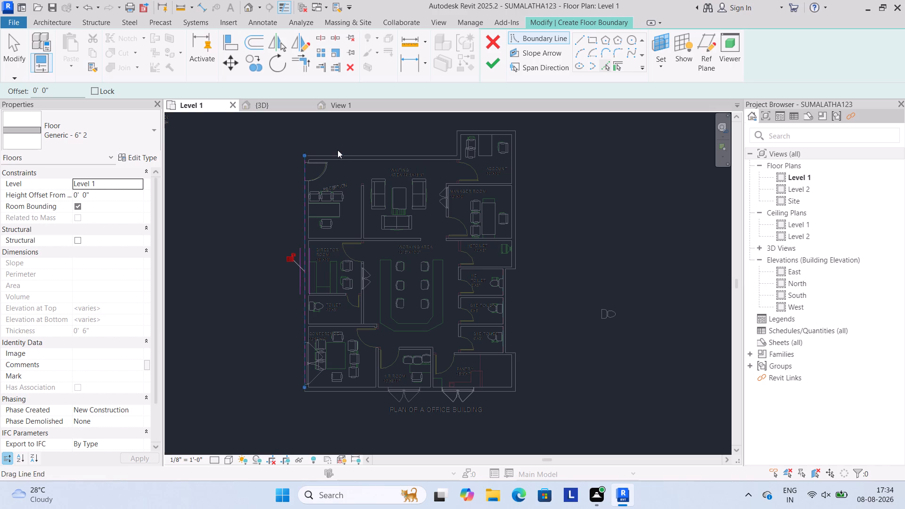
Pick the outer faces of the north, northeast projection, east and south walls as the remaining floor boundary lines.
{"action": "left_click", "coordinate": [348, 152]}
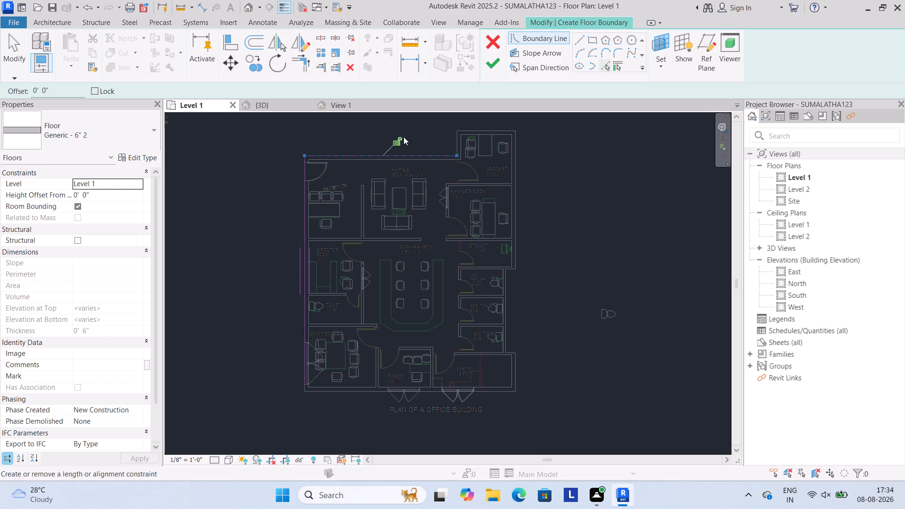
{"action": "left_click", "coordinate": [456, 137]}
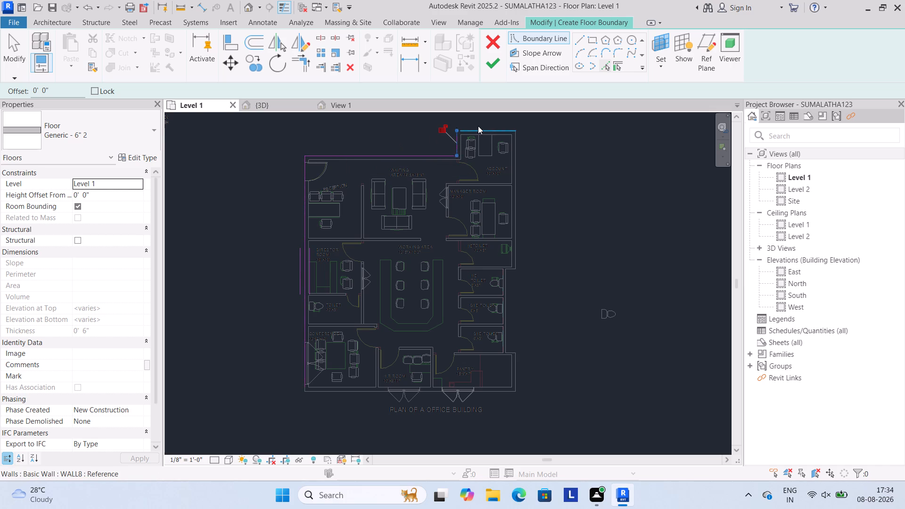
{"action": "left_click", "coordinate": [480, 126]}
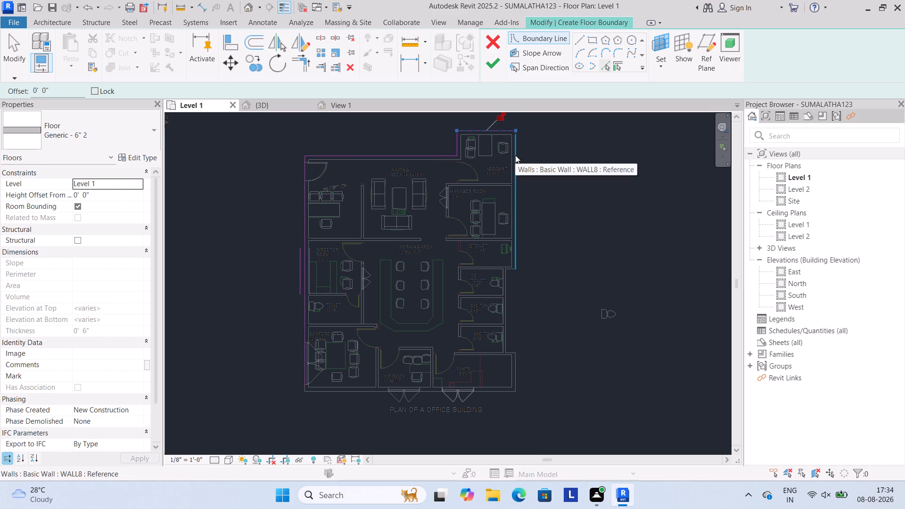
{"action": "left_click", "coordinate": [515, 155]}
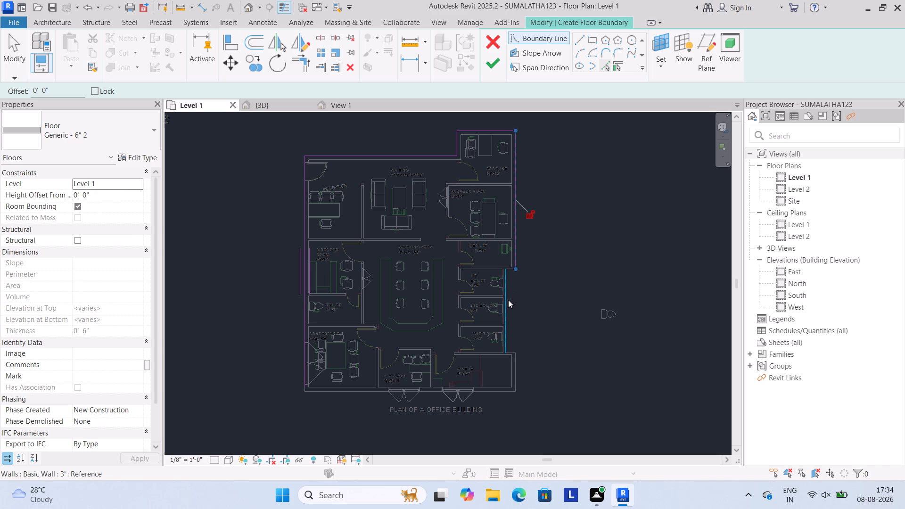
{"action": "left_click", "coordinate": [508, 300]}
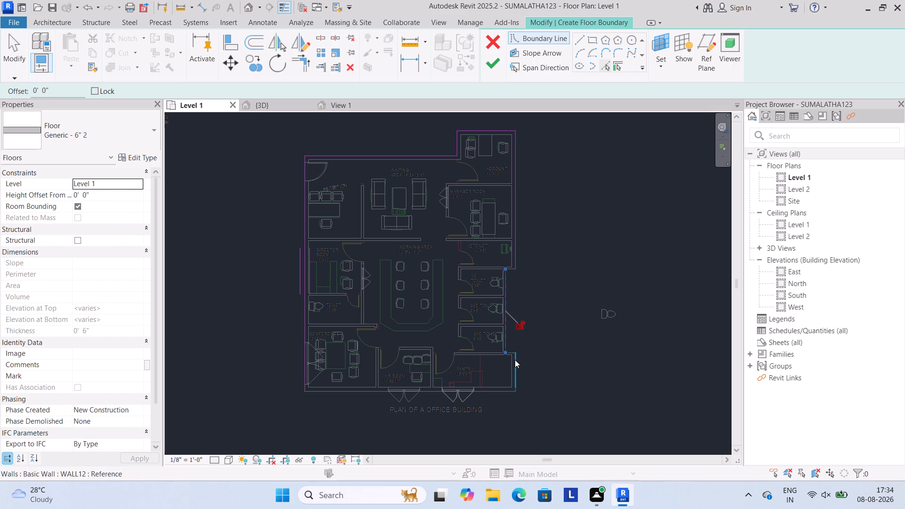
{"action": "left_click", "coordinate": [516, 362]}
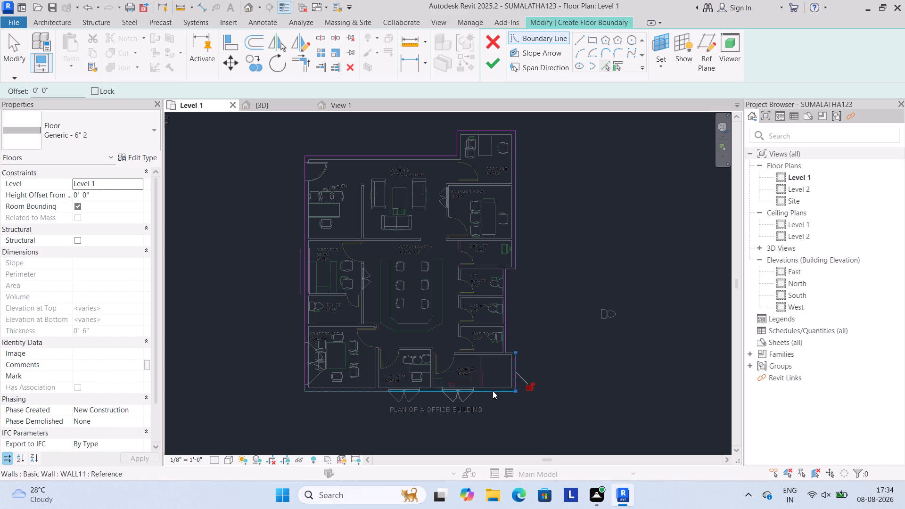
{"action": "left_click", "coordinate": [493, 391]}
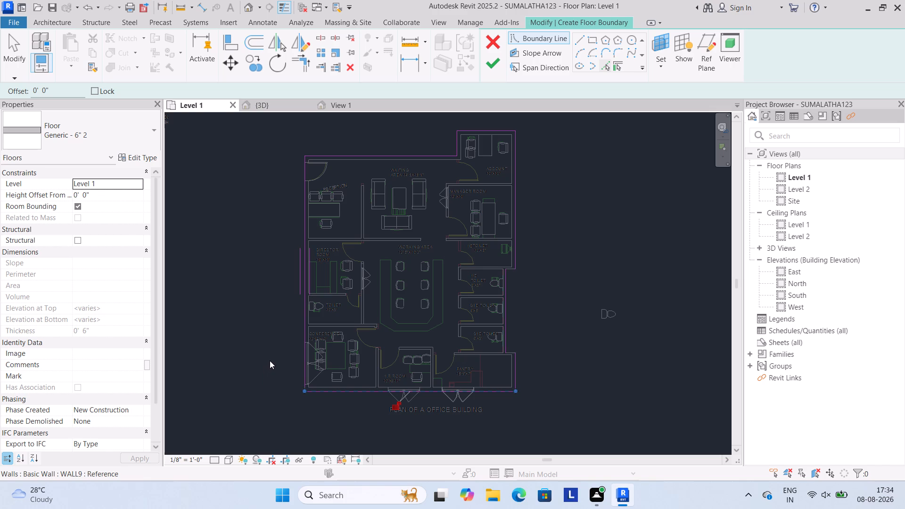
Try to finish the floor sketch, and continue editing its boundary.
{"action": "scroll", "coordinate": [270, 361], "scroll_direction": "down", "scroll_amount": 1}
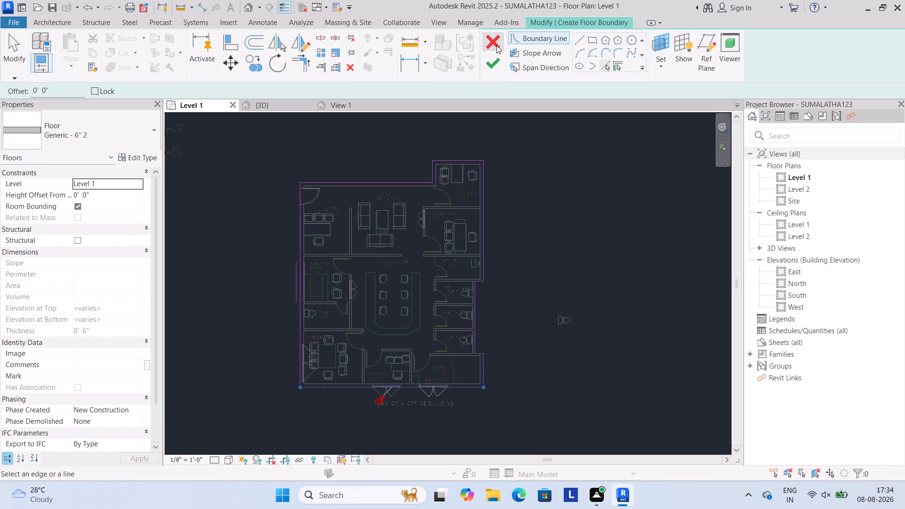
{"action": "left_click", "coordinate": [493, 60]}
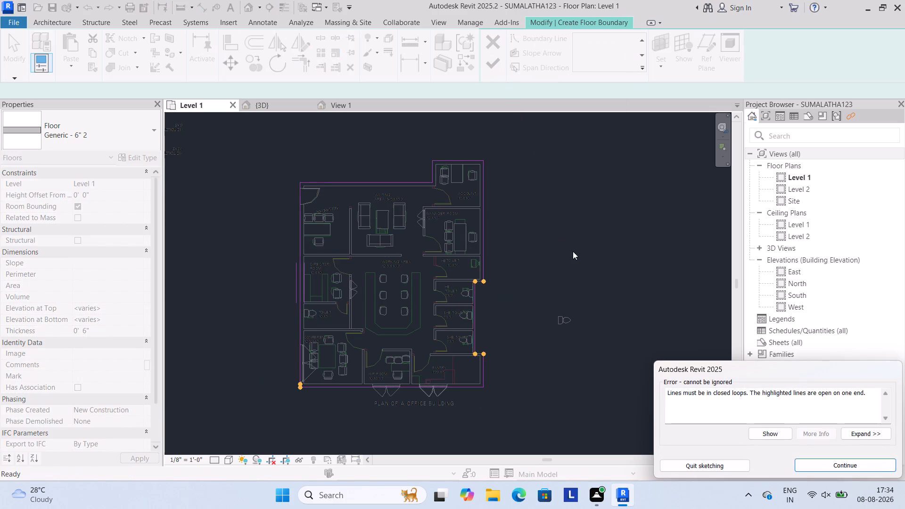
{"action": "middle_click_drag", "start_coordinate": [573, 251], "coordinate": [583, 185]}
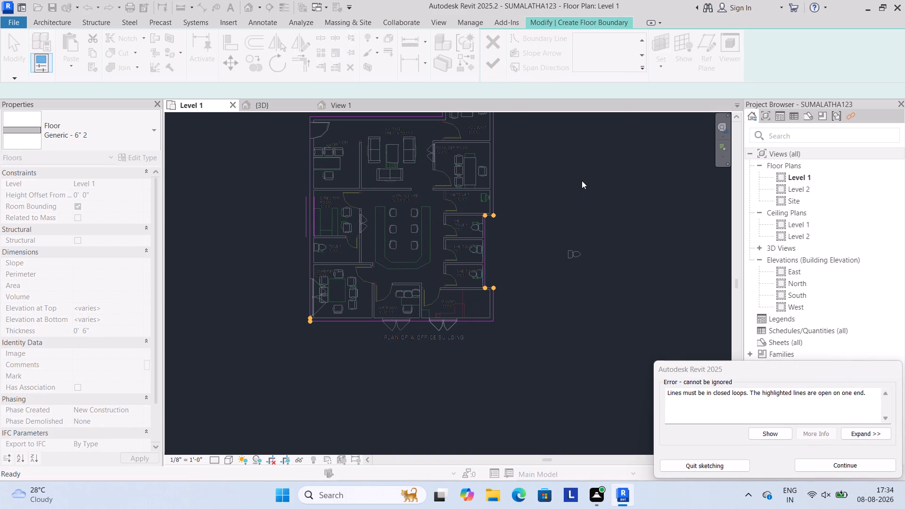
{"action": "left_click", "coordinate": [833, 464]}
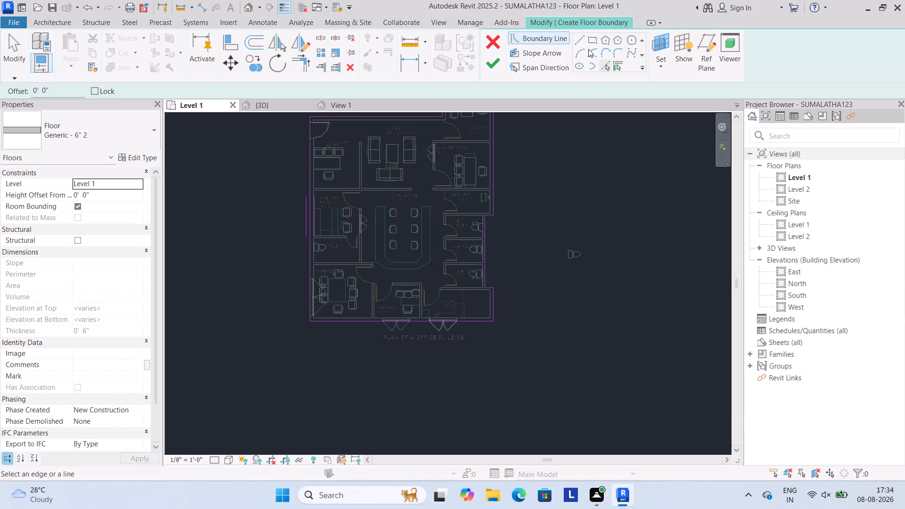
Draw a short horizontal boundary line across the east wall's jog between the two He Toilets, joining the vertical lines.
{"action": "left_click", "coordinate": [577, 39]}
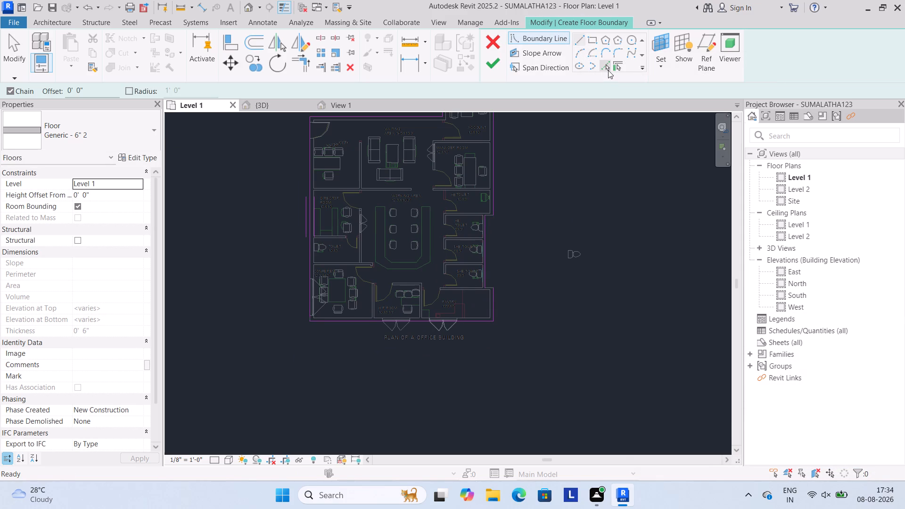
{"action": "left_click", "coordinate": [608, 69]}
{"action": "scroll", "coordinate": [504, 214], "scroll_direction": "up", "scroll_amount": 2}
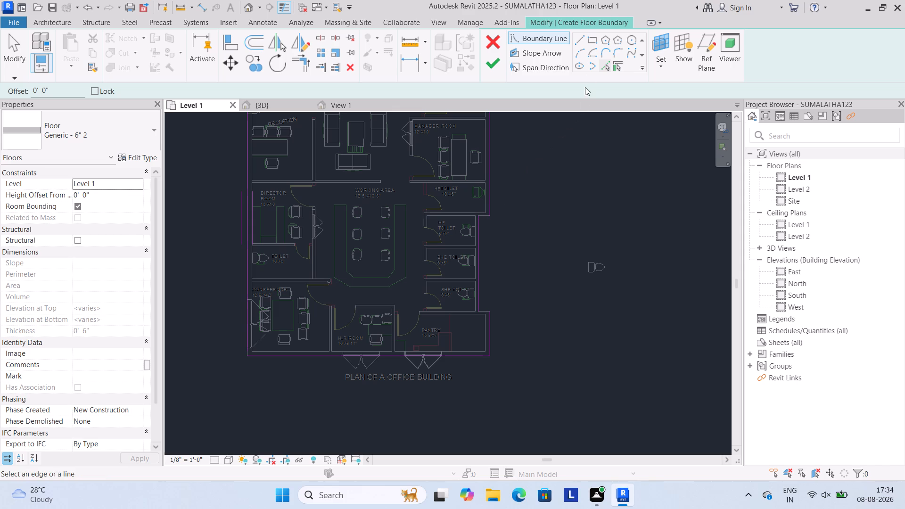
{"action": "left_click", "coordinate": [581, 42]}
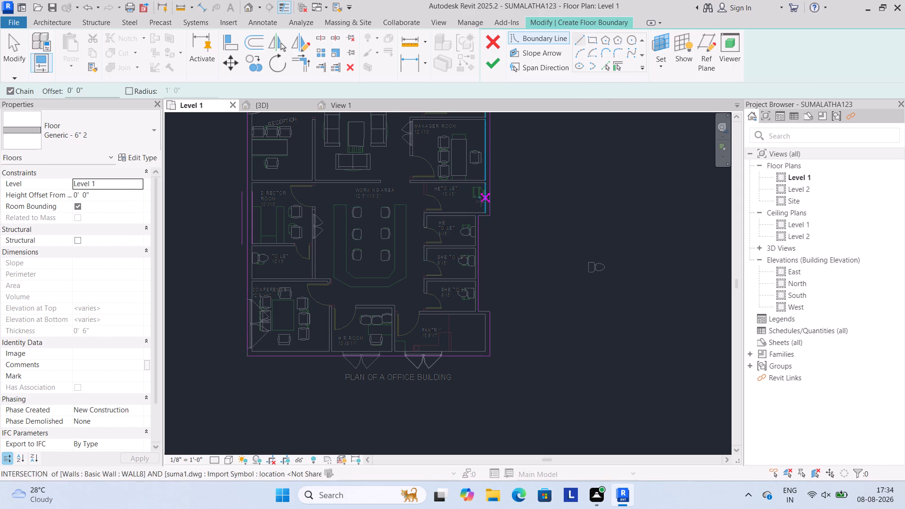
{"action": "scroll", "coordinate": [481, 201], "scroll_direction": "up", "scroll_amount": 2}
{"action": "left_click", "coordinate": [481, 219]}
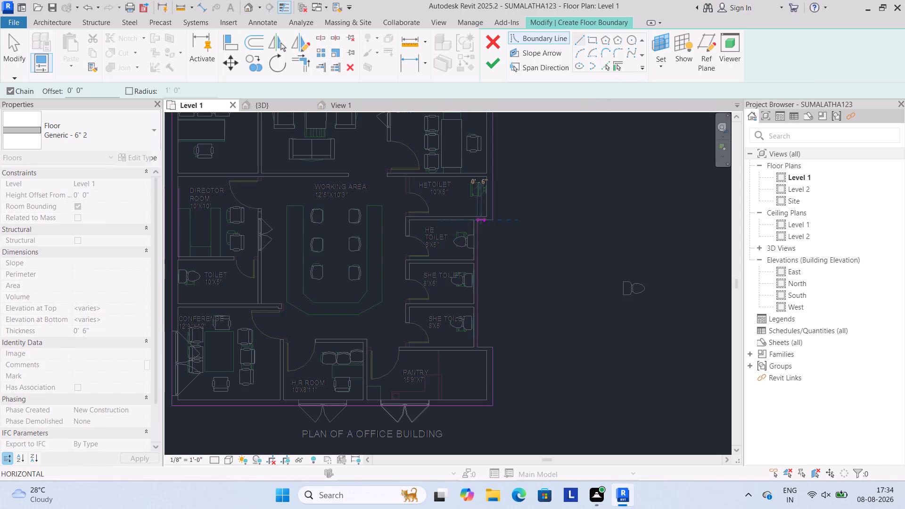
{"action": "left_click", "coordinate": [493, 216]}
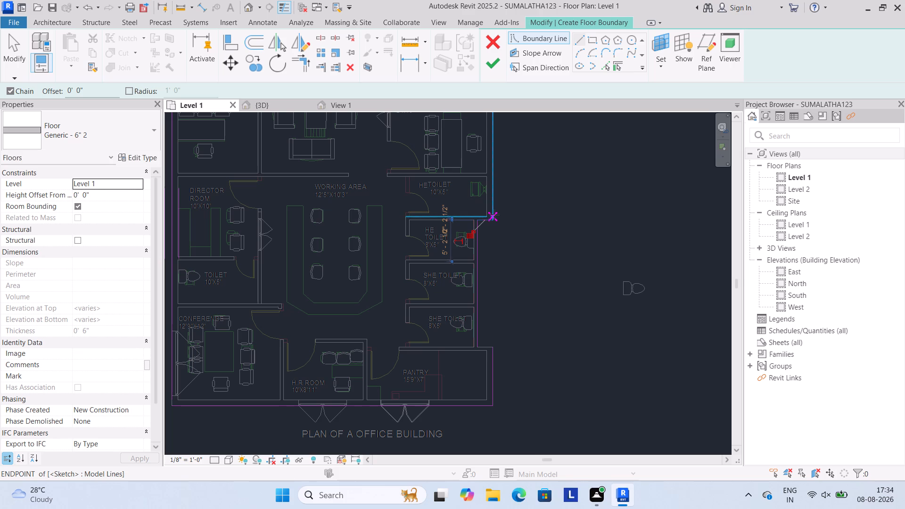
{"action": "key", "text": "Escape"}
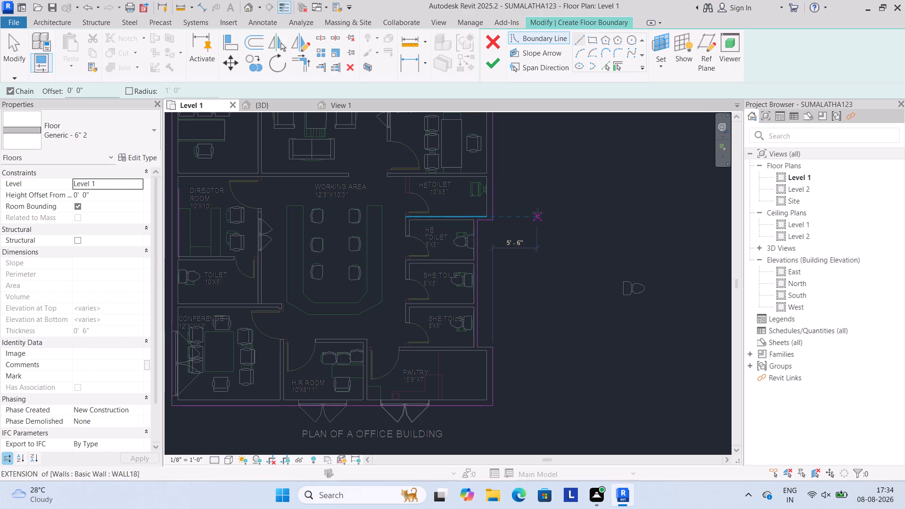
{"action": "key", "text": "Escape"}
Draw a short horizontal boundary line along the Pantry's outer north face, joining the two offset east boundary lines.
{"action": "scroll", "coordinate": [533, 223], "scroll_direction": "down", "scroll_amount": 2}
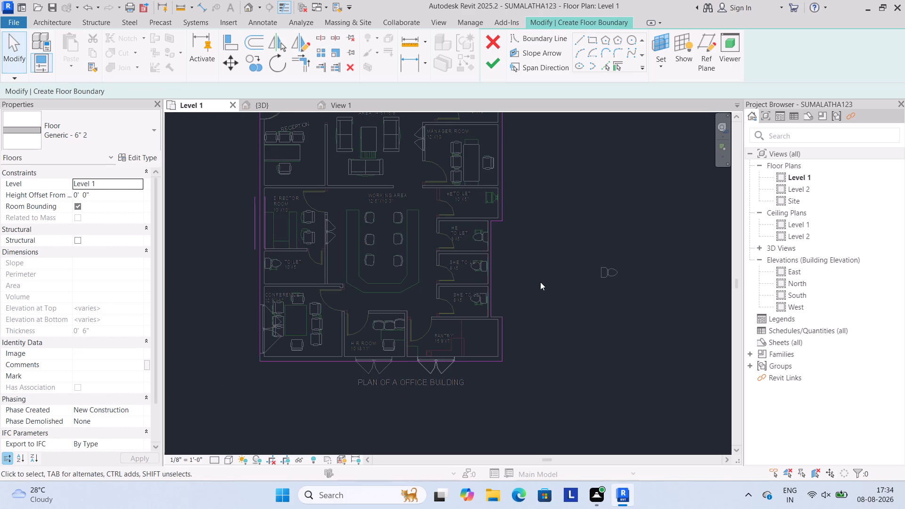
{"action": "middle_click_drag", "start_coordinate": [519, 354], "coordinate": [515, 310]}
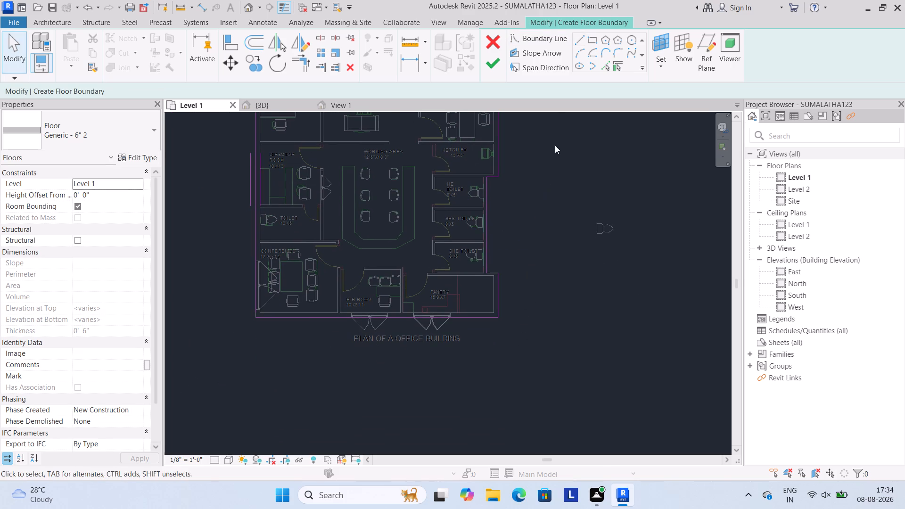
{"action": "left_click", "coordinate": [577, 40]}
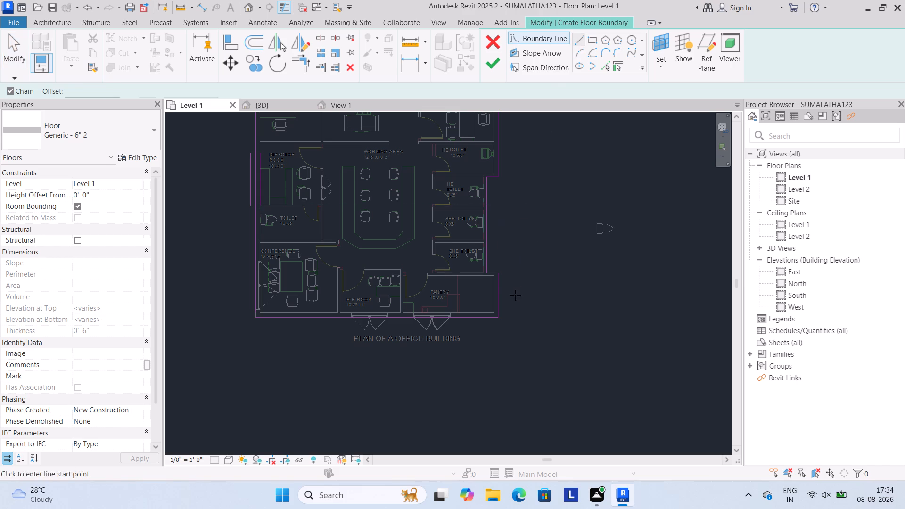
{"action": "scroll", "coordinate": [519, 288], "scroll_direction": "up", "scroll_amount": 5}
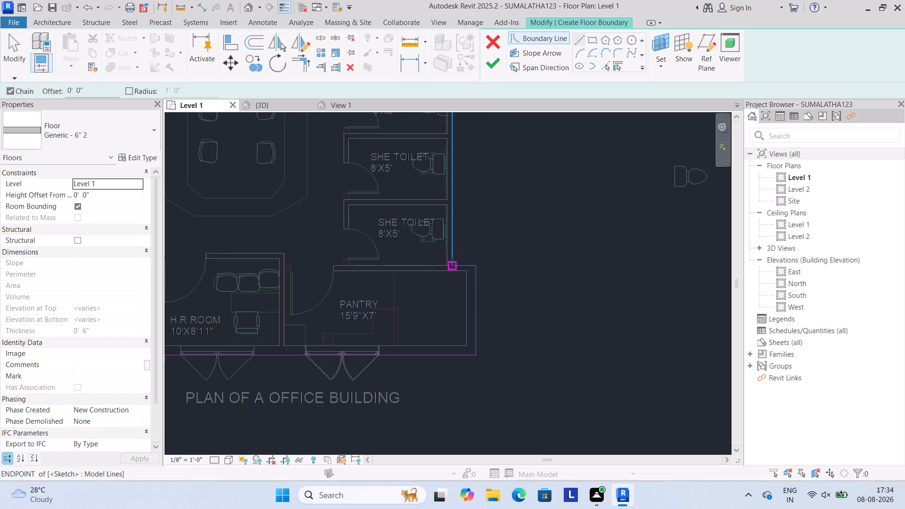
{"action": "left_click_drag", "start_coordinate": [452, 263], "coordinate": [457, 263]}
{"action": "left_click", "coordinate": [474, 266]}
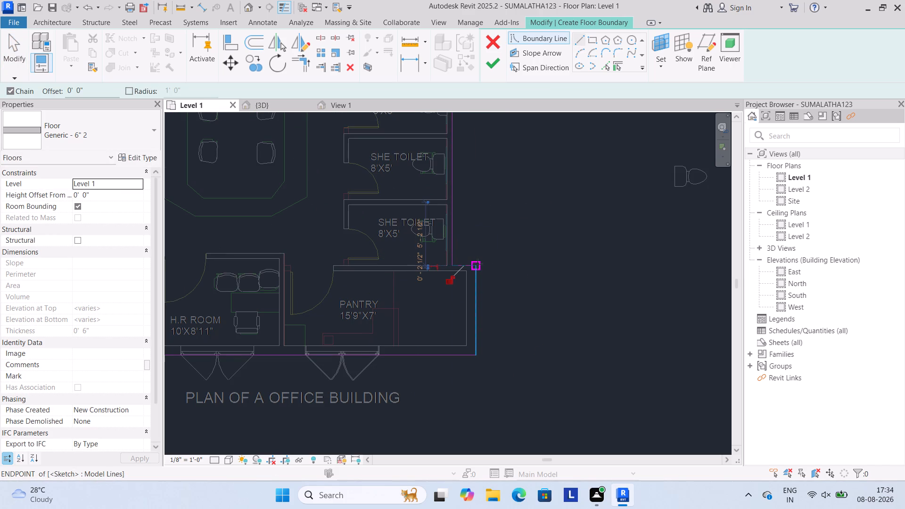
{"action": "key", "text": "Escape"}
Draw a short vertical boundary line at the Conference's outer southwest corner, joining the south and west boundary lines.
{"action": "scroll", "coordinate": [539, 253], "scroll_direction": "down", "scroll_amount": 3}
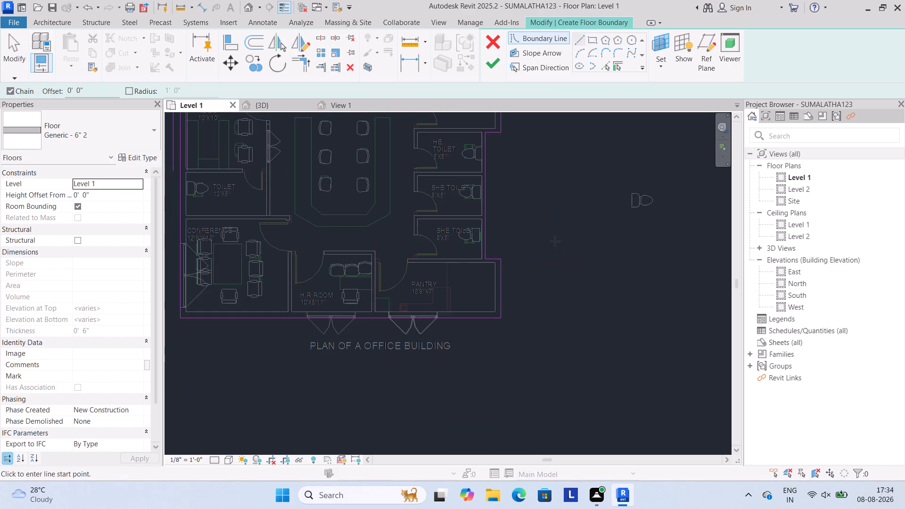
{"action": "scroll", "coordinate": [556, 238], "scroll_direction": "down", "scroll_amount": 1}
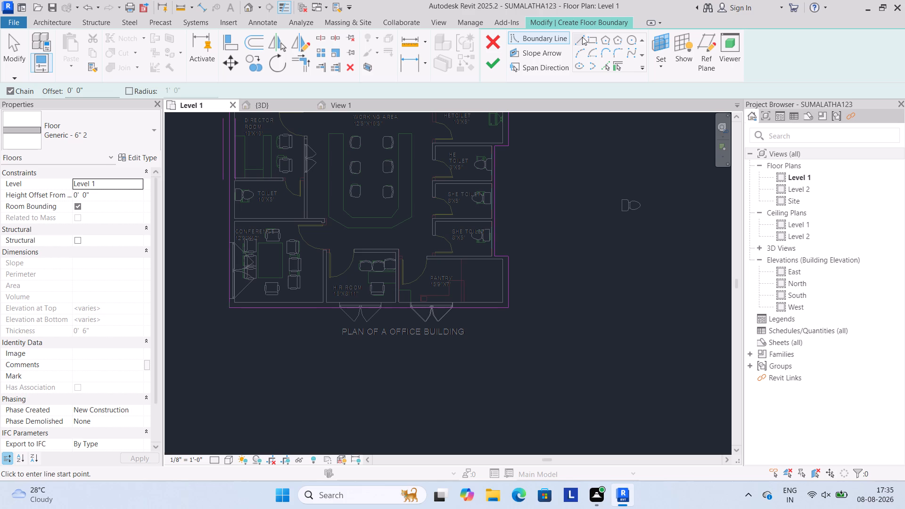
{"action": "left_click", "coordinate": [582, 37]}
{"action": "scroll", "coordinate": [223, 322], "scroll_direction": "up", "scroll_amount": 3}
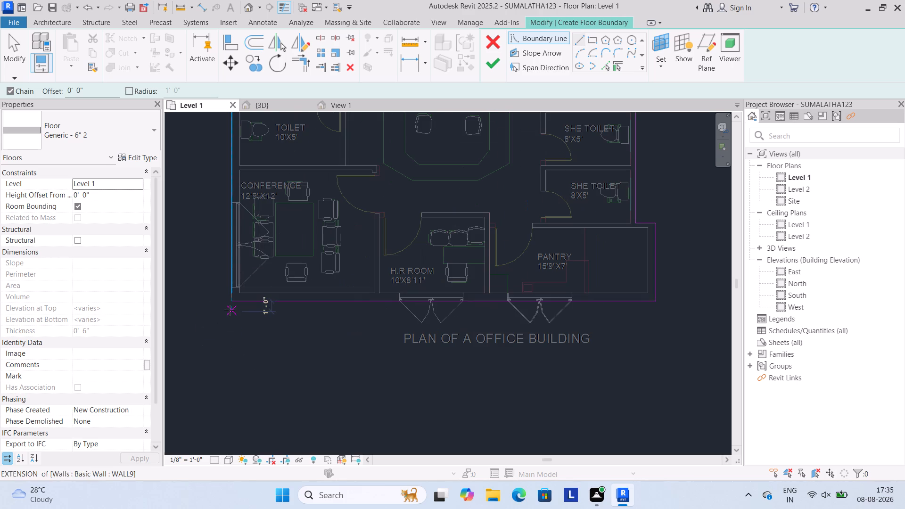
{"action": "left_click", "coordinate": [232, 300]}
{"action": "left_click", "coordinate": [232, 292]}
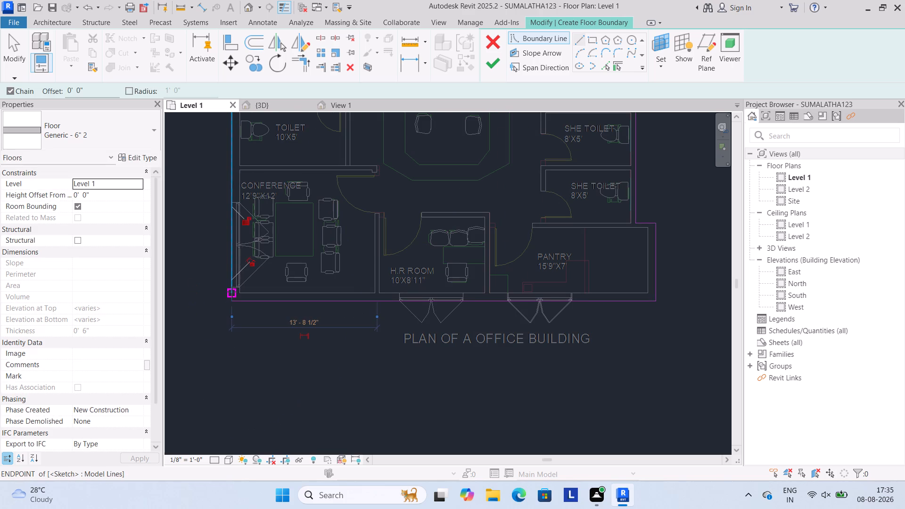
{"action": "key", "text": "Escape"}
{"action": "scroll", "coordinate": [218, 304], "scroll_direction": "down", "scroll_amount": 6}
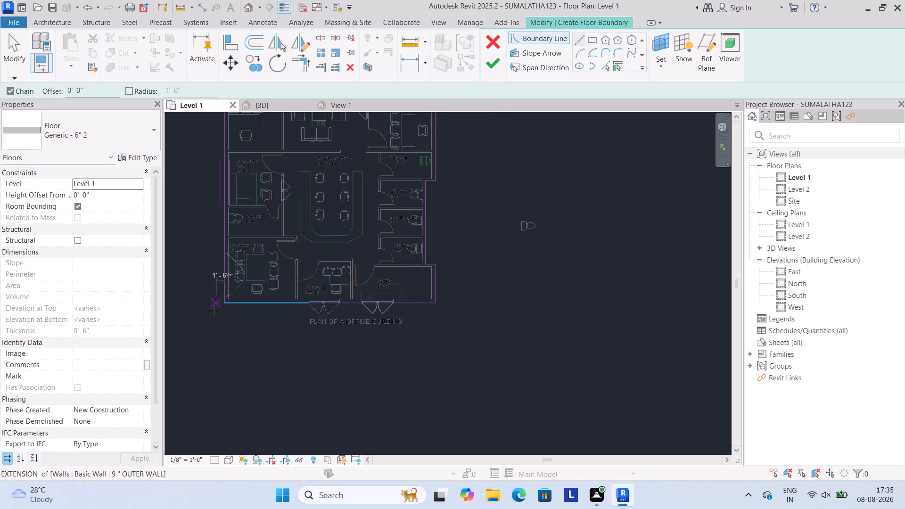
{"action": "scroll", "coordinate": [465, 275], "scroll_direction": "down", "scroll_amount": 1}
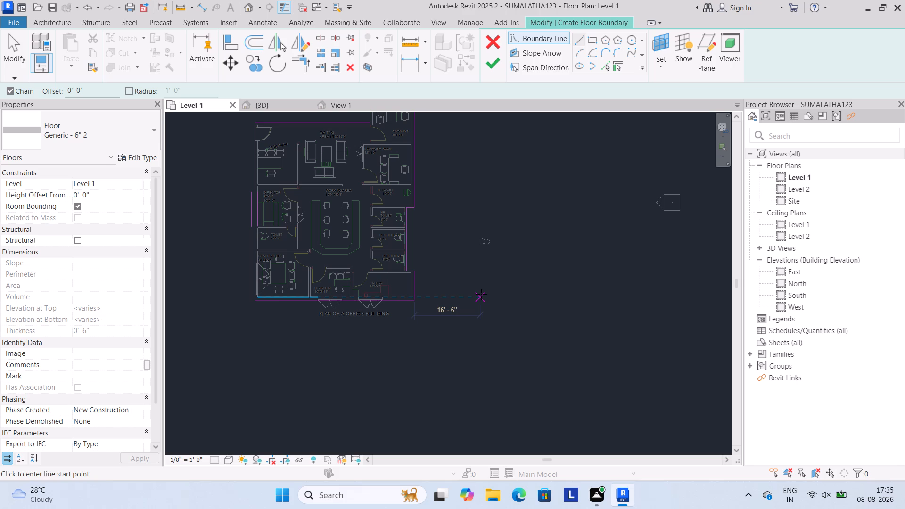
{"action": "key", "text": "Escape"}
Finish the floor sketch to create the Generic - 6" 2 floor on Level 1.
{"action": "scroll", "coordinate": [475, 276], "scroll_direction": "down", "scroll_amount": 2}
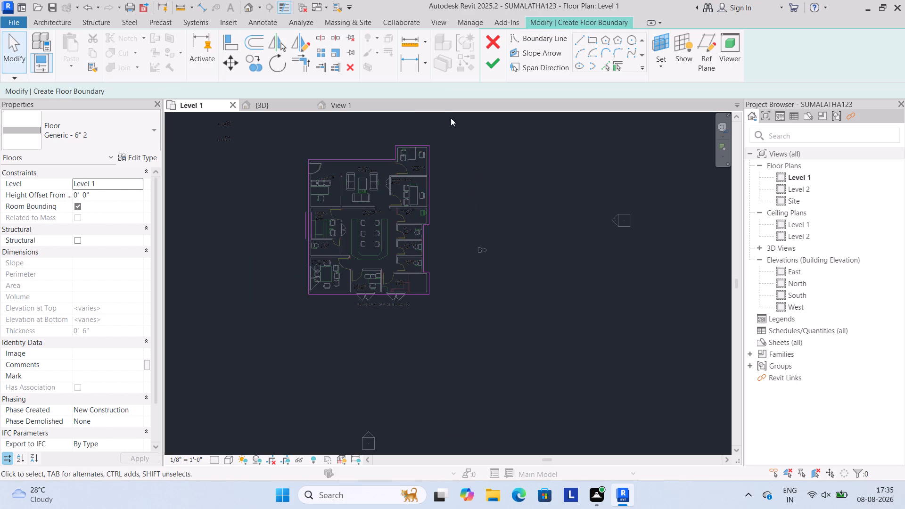
{"action": "left_click", "coordinate": [488, 63]}
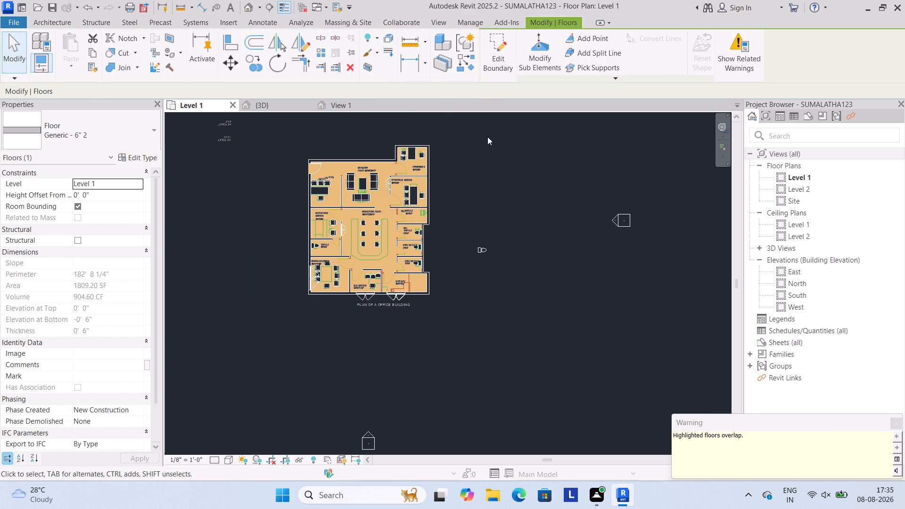
Examine the new floor beneath the building in the 3D view, and return to the Level 1 plan.
{"action": "left_click", "coordinate": [263, 102]}
{"action": "scroll", "coordinate": [394, 198], "scroll_direction": "down", "scroll_amount": 4}
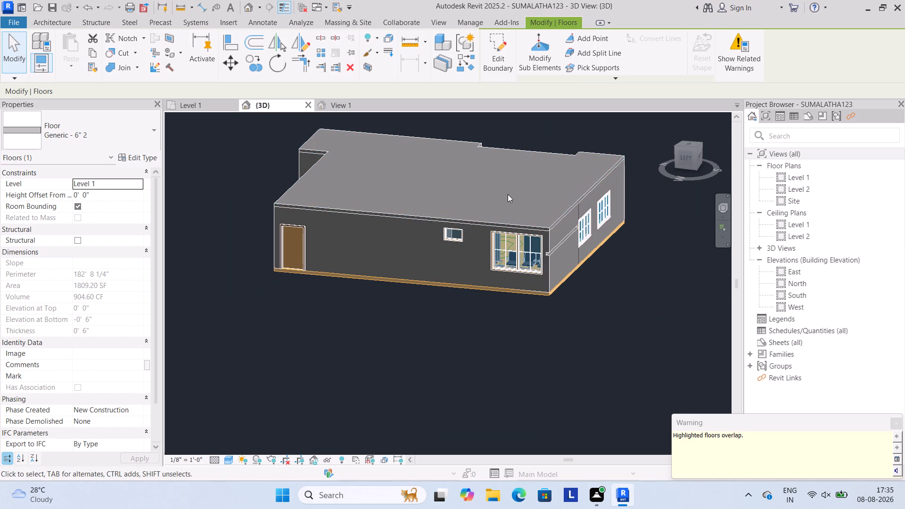
{"action": "left_click", "coordinate": [201, 106]}
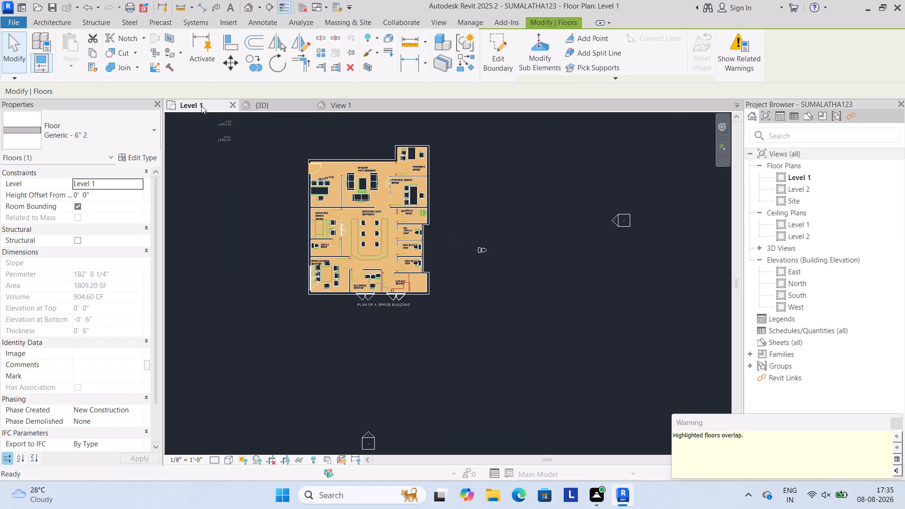
{"action": "scroll", "coordinate": [282, 202], "scroll_direction": "down", "scroll_amount": 1}
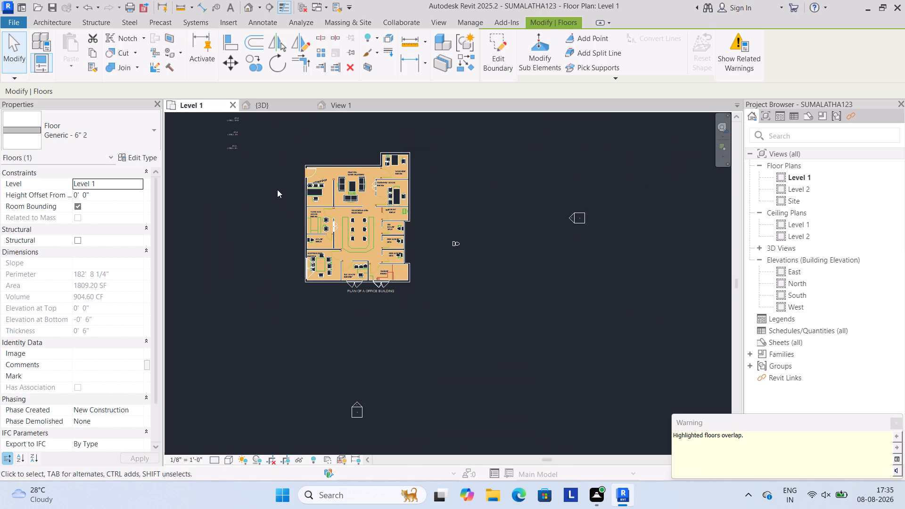
{"action": "scroll", "coordinate": [261, 171], "scroll_direction": "down", "scroll_amount": 1}
{"action": "middle_click_drag", "start_coordinate": [260, 172], "coordinate": [282, 200]}
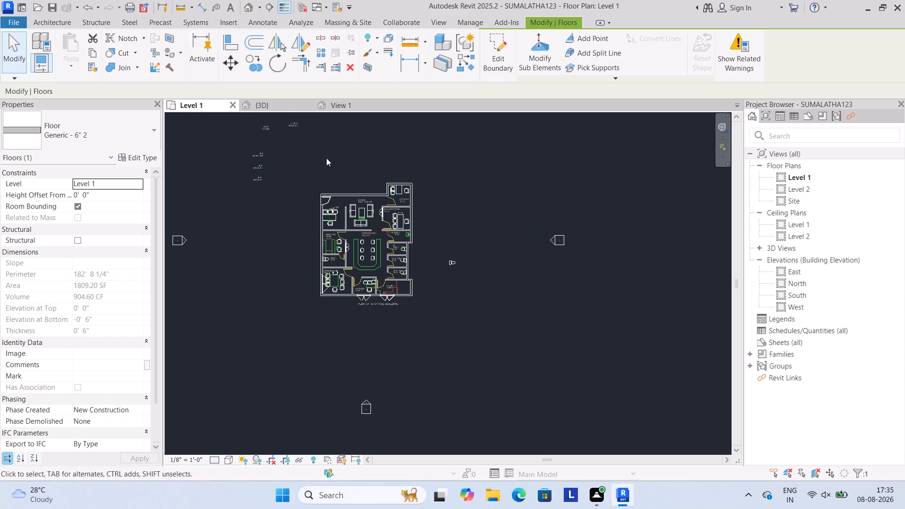
{"action": "scroll", "coordinate": [301, 177], "scroll_direction": "up", "scroll_amount": 2}
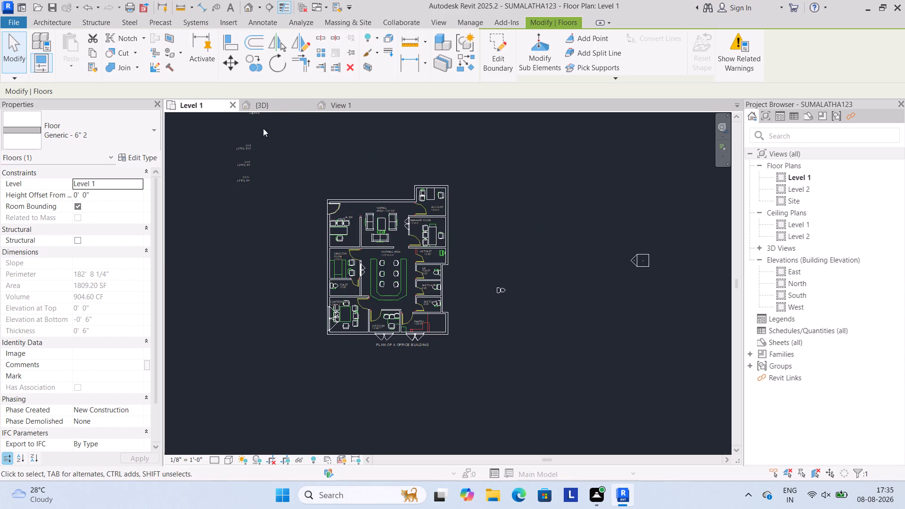
Examine the underside and roof of the building in the 3D view, and return to the Level 1 plan.
{"action": "left_click", "coordinate": [269, 107]}
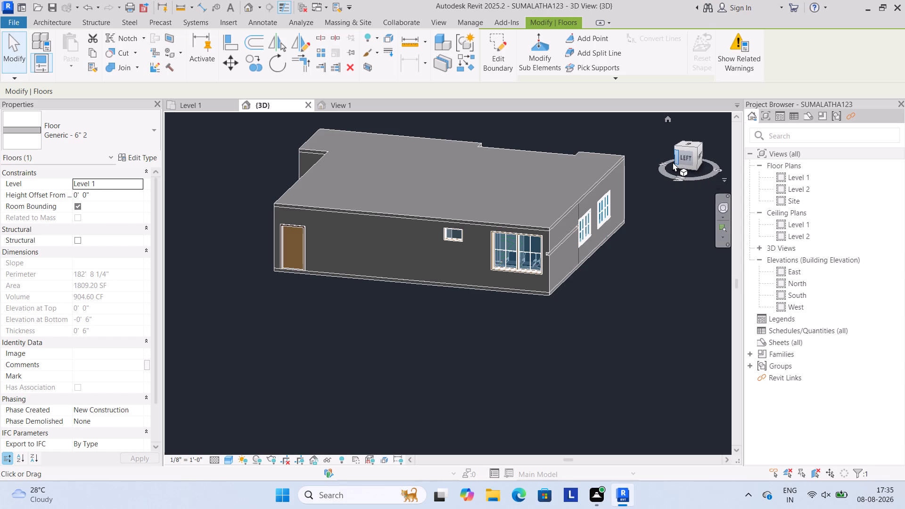
{"action": "left_click_drag", "start_coordinate": [681, 159], "coordinate": [717, 413], "text": "shift"}
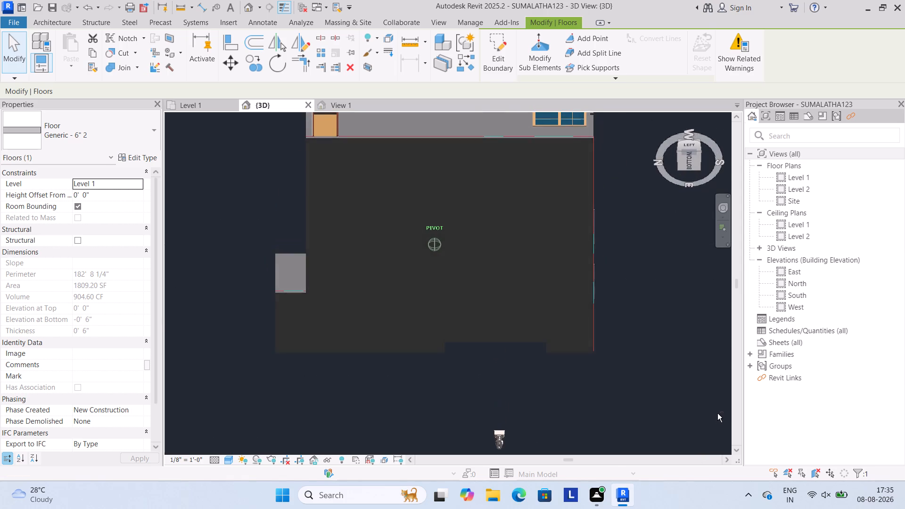
{"action": "left_click_drag", "start_coordinate": [717, 413], "coordinate": [667, 502], "text": "shift"}
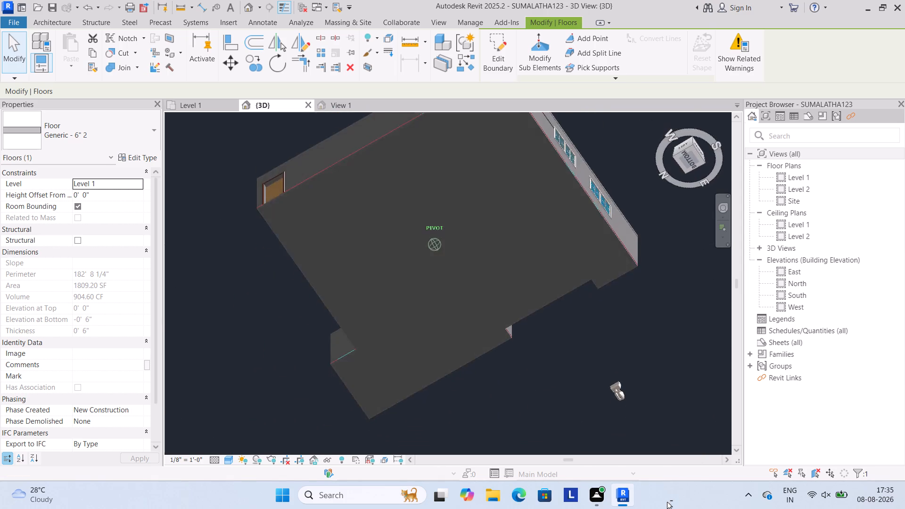
{"action": "left_click_drag", "start_coordinate": [667, 502], "coordinate": [690, 429], "text": "shift"}
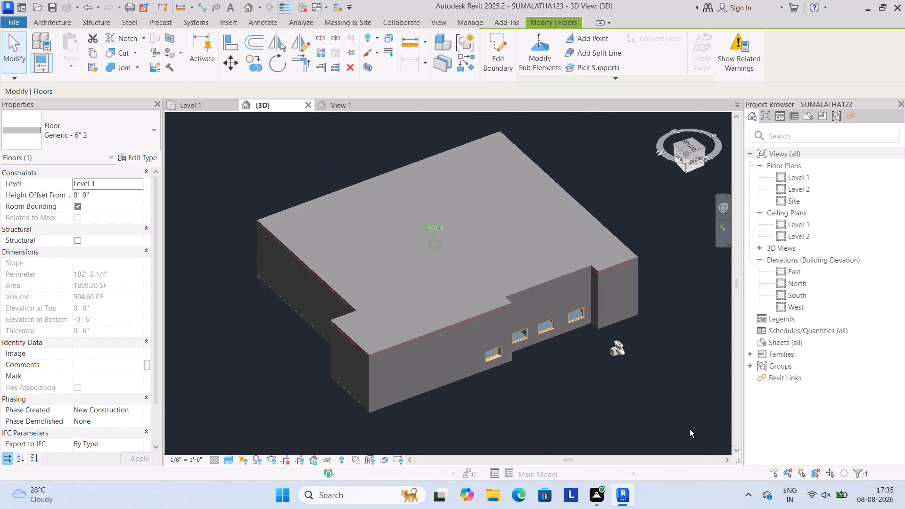
{"action": "left_click_drag", "start_coordinate": [690, 429], "coordinate": [690, 428], "text": "shift"}
{"action": "scroll", "coordinate": [214, 123], "scroll_direction": "down", "scroll_amount": 2}
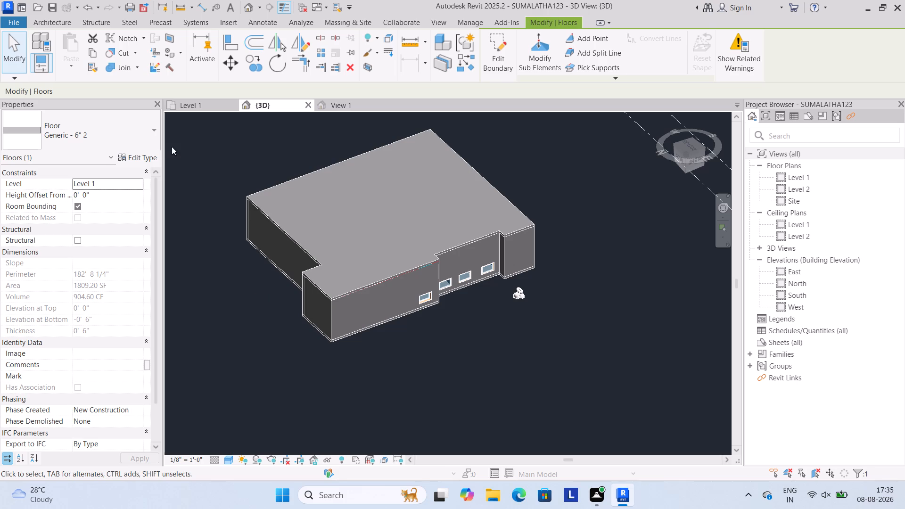
{"action": "left_click", "coordinate": [207, 107]}
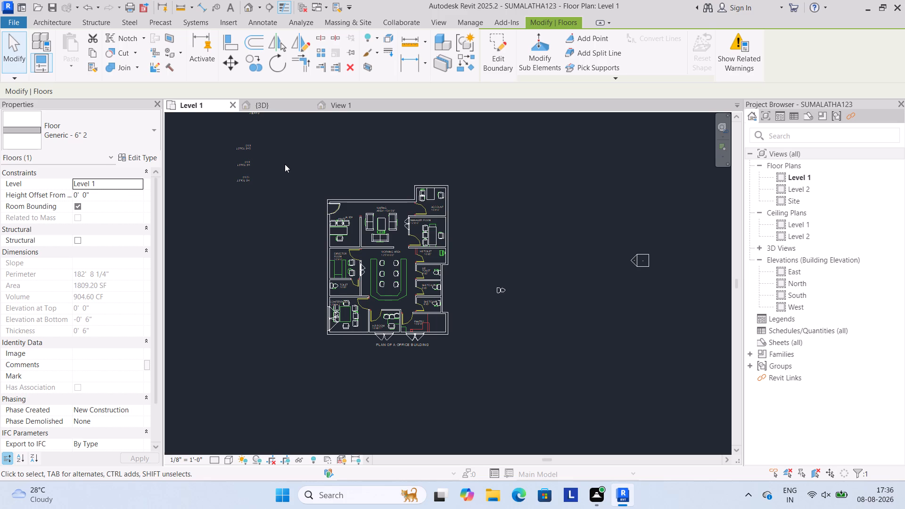
Examine how the Level 1 floor's edges align with the outer walls from several sides in 3D, and return to the Level 1 plan.
{"action": "left_click", "coordinate": [274, 107]}
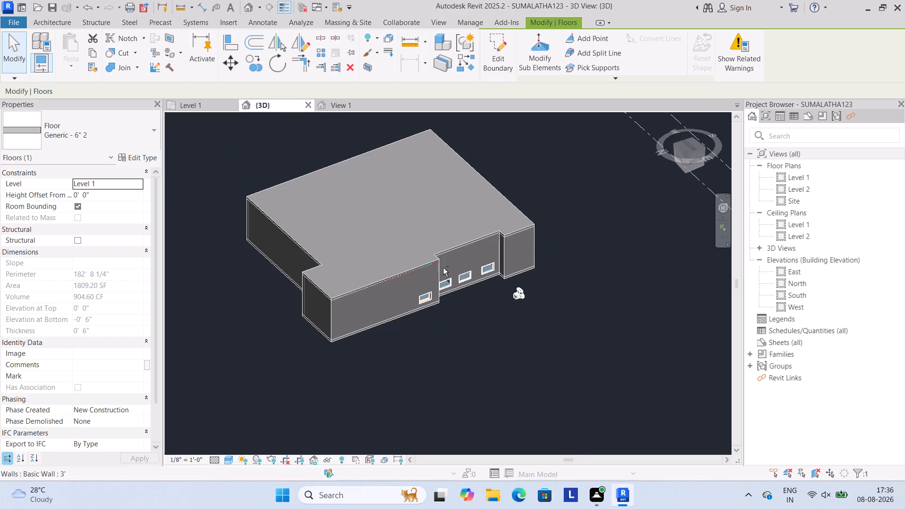
{"action": "middle_click_drag", "start_coordinate": [413, 278], "coordinate": [664, 60], "text": "shift"}
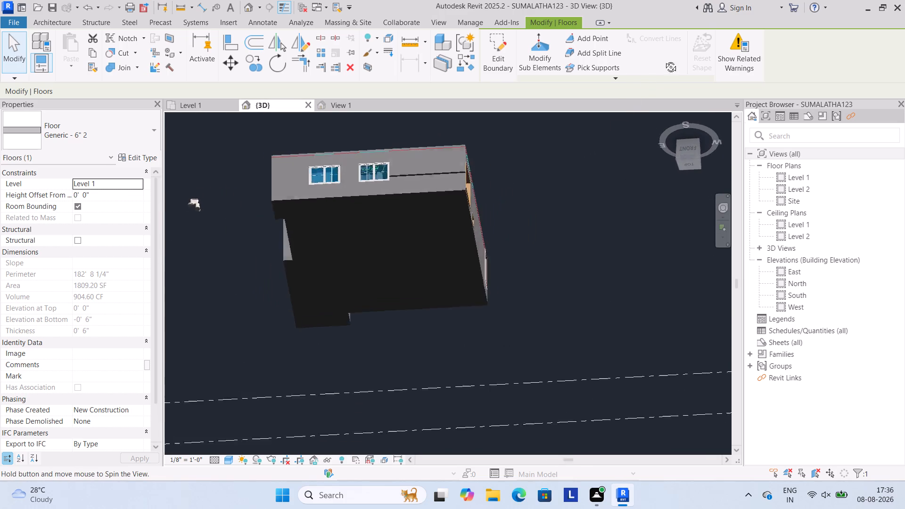
{"action": "middle_click_drag", "start_coordinate": [664, 60], "coordinate": [360, 224], "text": "shift"}
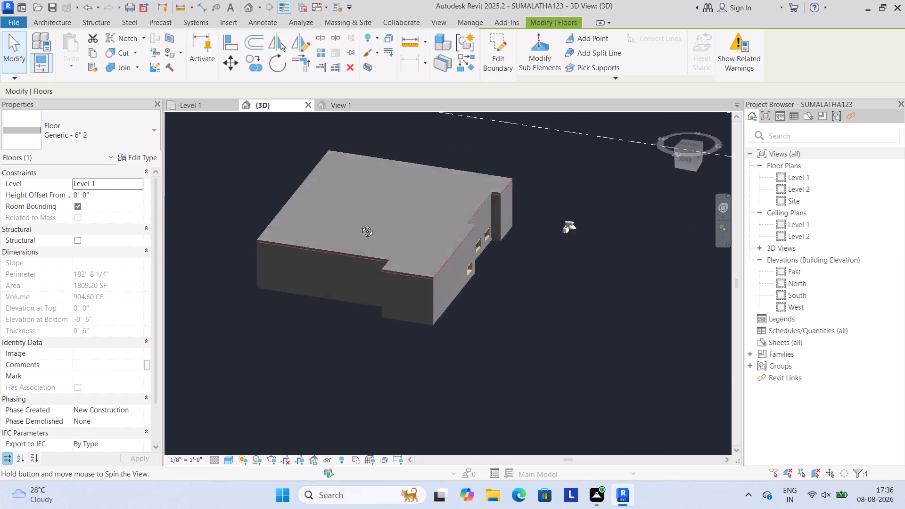
{"action": "middle_click_drag", "start_coordinate": [360, 224], "coordinate": [325, 252], "text": "shift"}
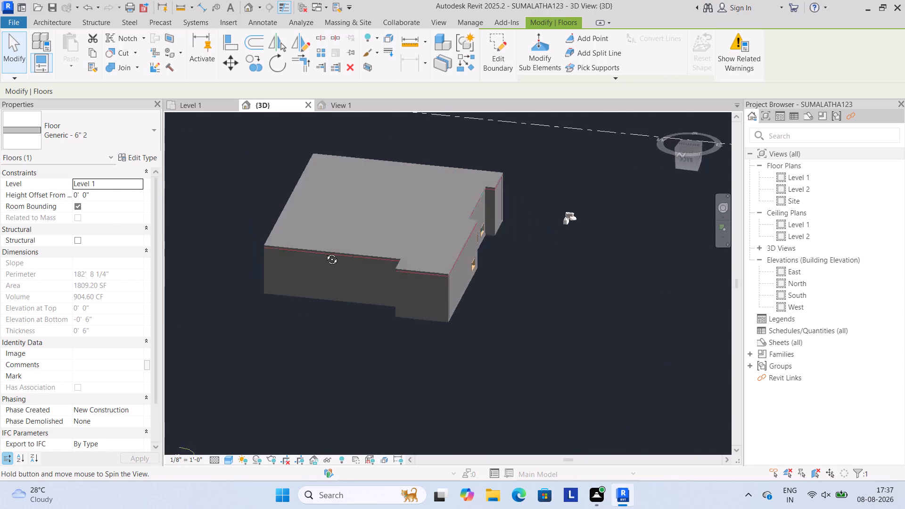
{"action": "middle_click_drag", "start_coordinate": [325, 252], "coordinate": [401, 217], "text": "shift"}
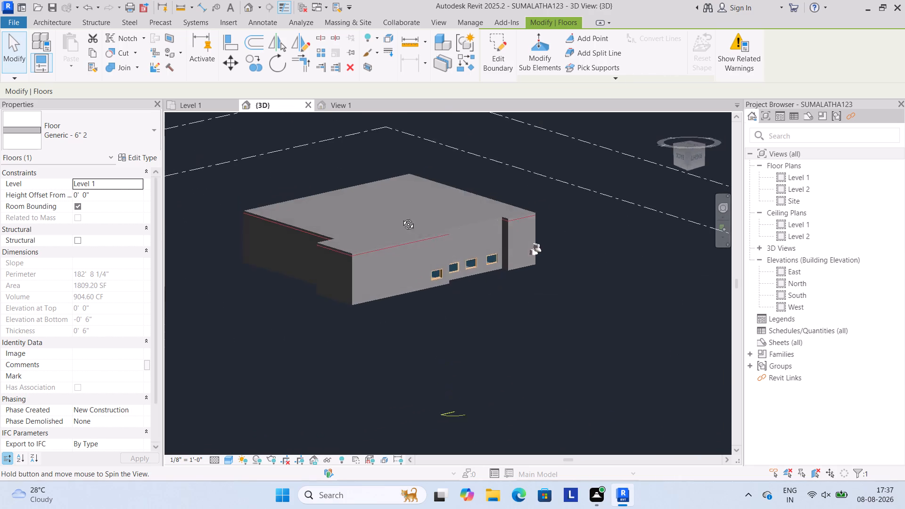
{"action": "middle_click_drag", "start_coordinate": [401, 217], "coordinate": [421, 224], "text": "shift"}
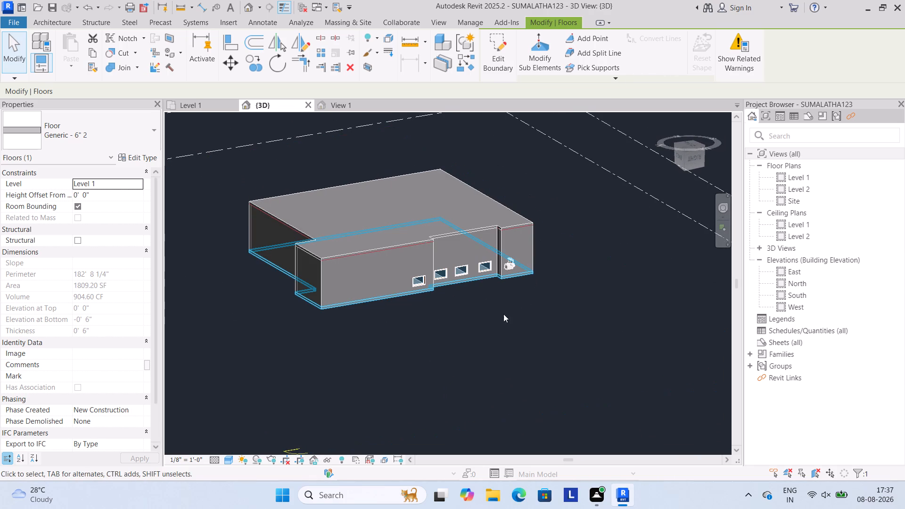
{"action": "middle_click_drag", "start_coordinate": [417, 292], "coordinate": [418, 277], "text": "shift"}
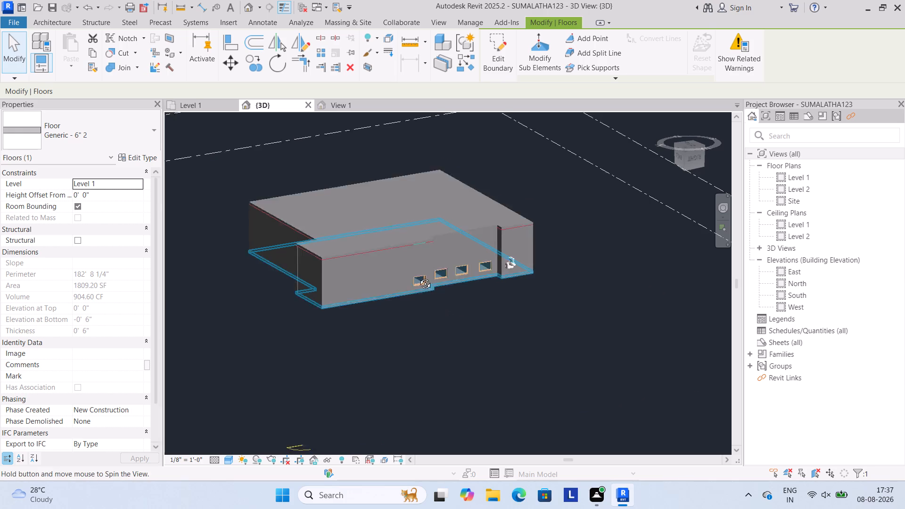
{"action": "middle_click_drag", "start_coordinate": [418, 277], "coordinate": [439, 236], "text": "shift"}
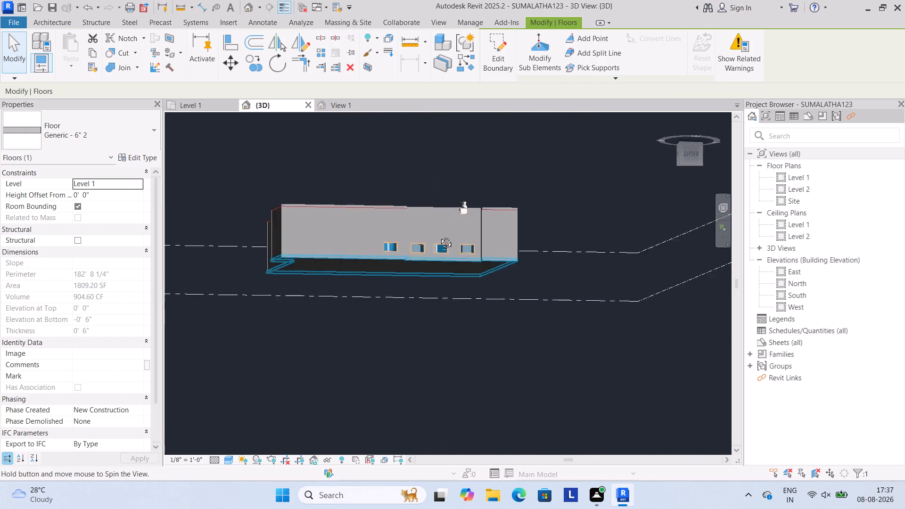
{"action": "middle_click_drag", "start_coordinate": [439, 236], "coordinate": [426, 284], "text": "shift"}
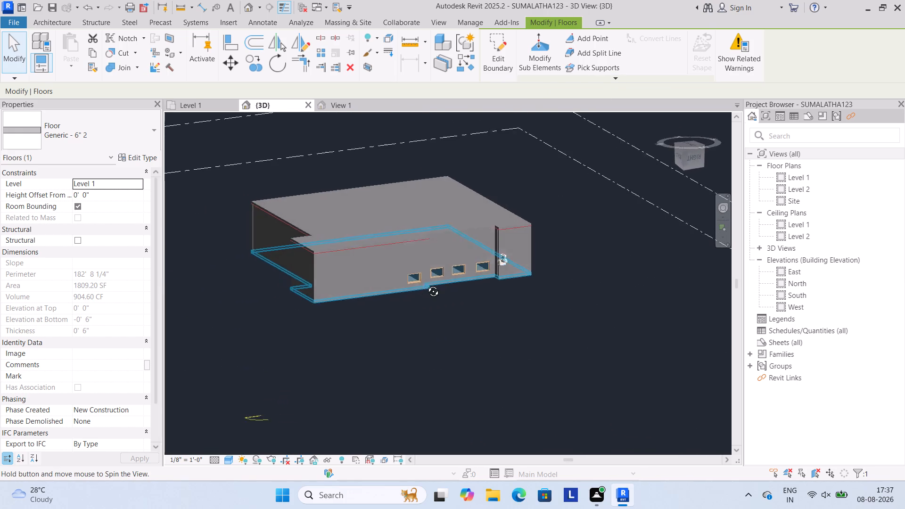
{"action": "middle_click_drag", "start_coordinate": [426, 284], "coordinate": [392, 294], "text": "shift"}
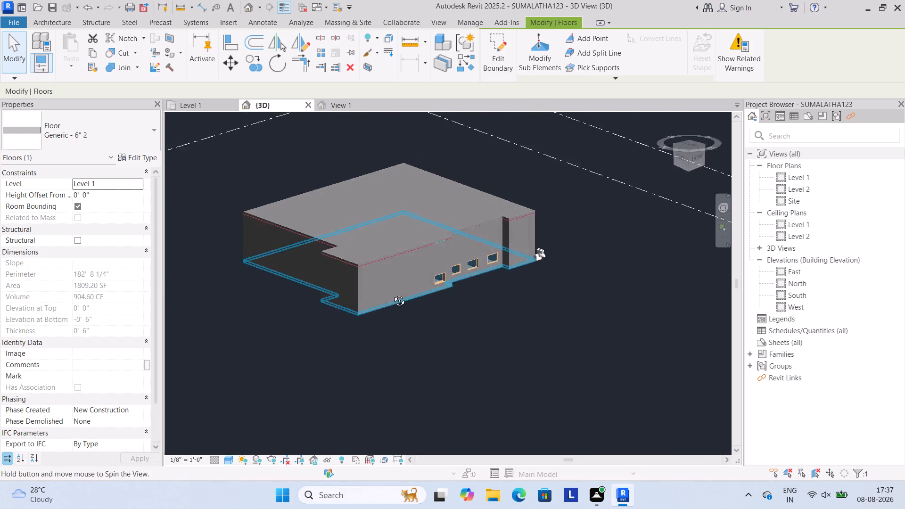
{"action": "middle_click_drag", "start_coordinate": [392, 294], "coordinate": [471, 274], "text": "shift"}
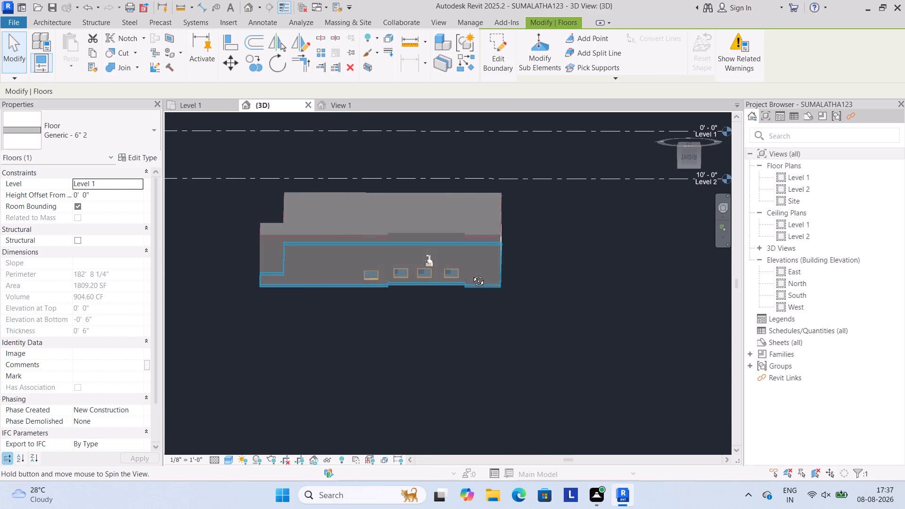
{"action": "middle_click_drag", "start_coordinate": [471, 274], "coordinate": [473, 273], "text": "shift"}
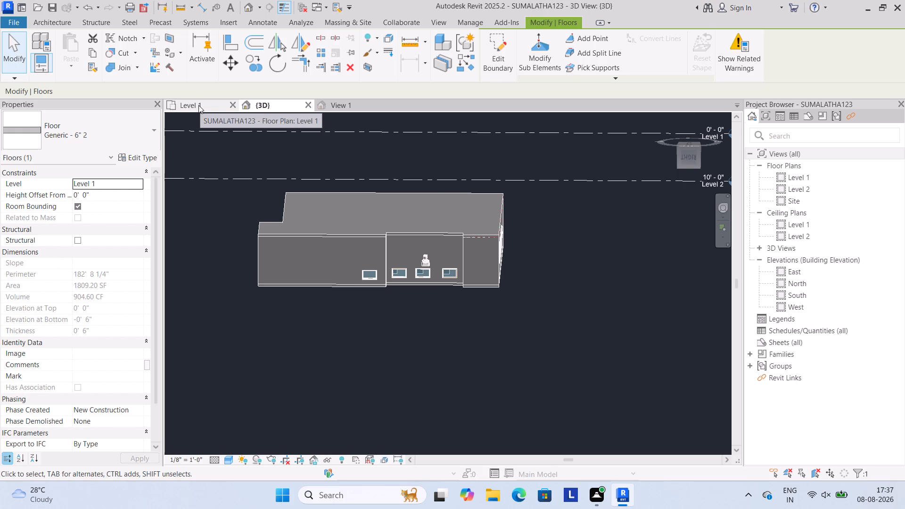
{"action": "left_click", "coordinate": [198, 105]}
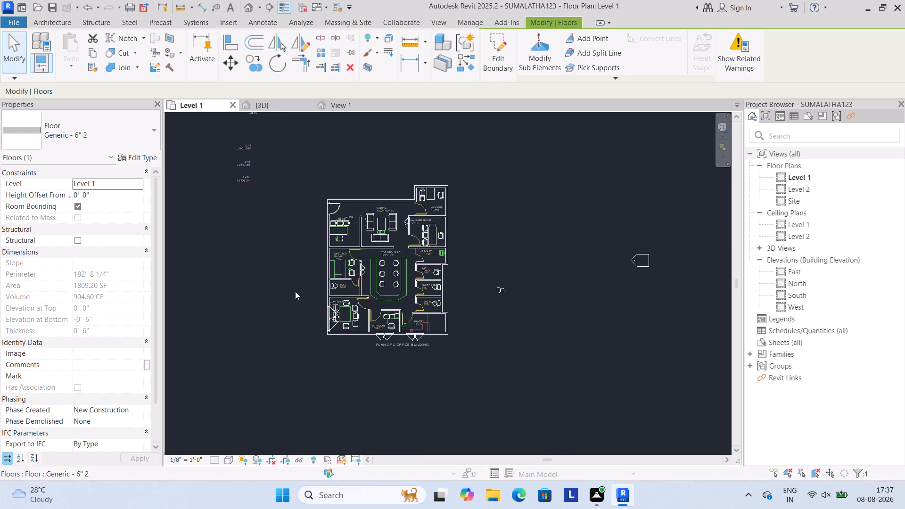
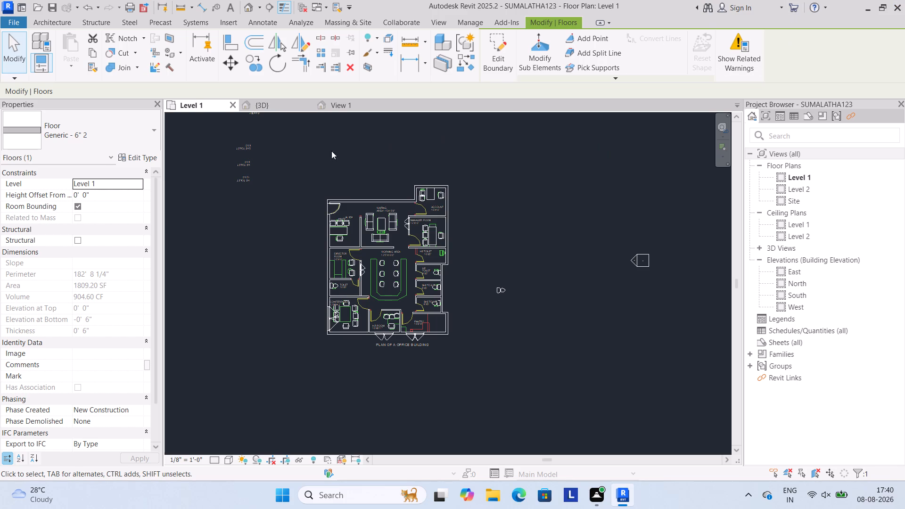
Examine the four-window outer wall and the toilet standing outside it in the 3D view.
{"action": "left_click", "coordinate": [277, 106]}
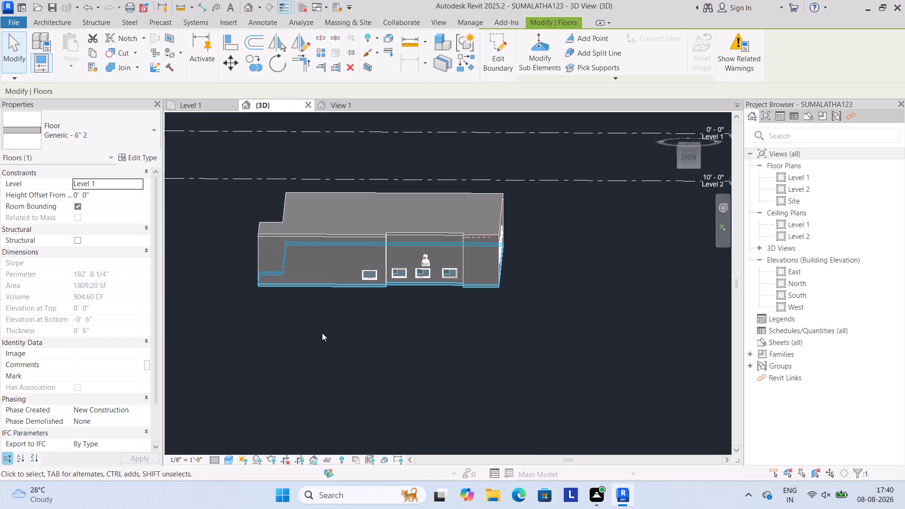
{"action": "middle_click_drag", "start_coordinate": [344, 267], "coordinate": [368, 238]}
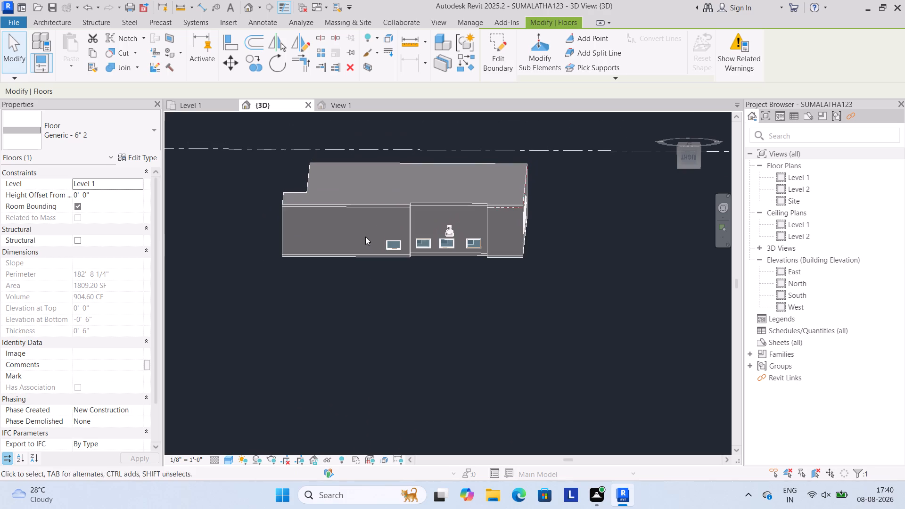
{"action": "left_click", "coordinate": [206, 103]}
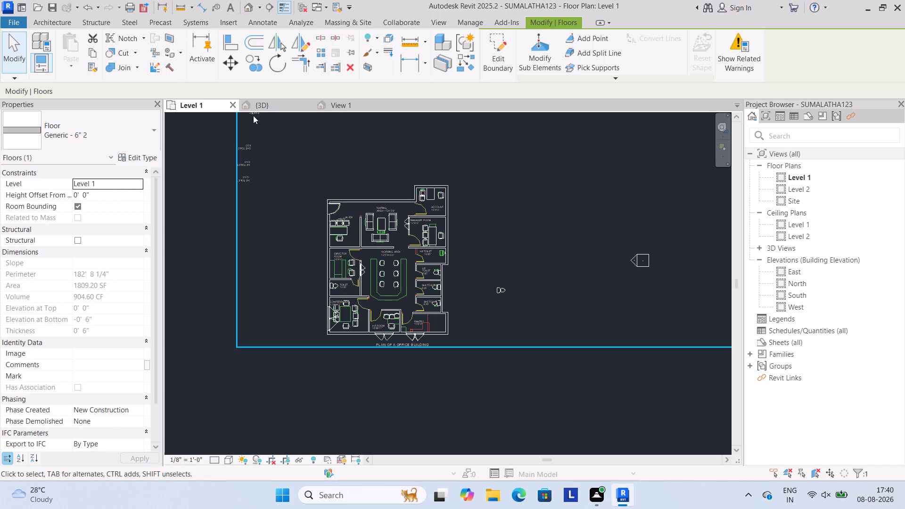
{"action": "left_click", "coordinate": [276, 104]}
{"action": "scroll", "coordinate": [495, 241], "scroll_direction": "up", "scroll_amount": 4}
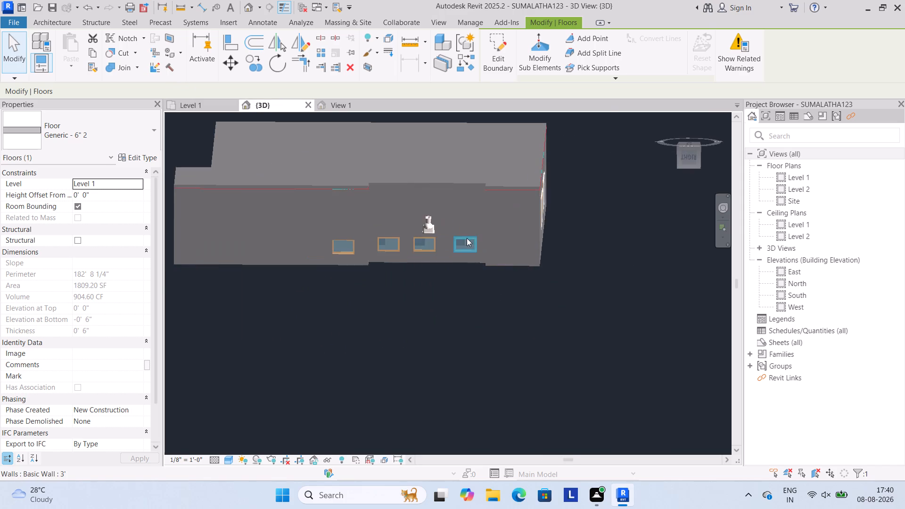
{"action": "scroll", "coordinate": [452, 235], "scroll_direction": "up", "scroll_amount": 3}
{"action": "middle_click_drag", "start_coordinate": [440, 248], "coordinate": [514, 253]}
{"action": "scroll", "coordinate": [467, 245], "scroll_direction": "up", "scroll_amount": 4}
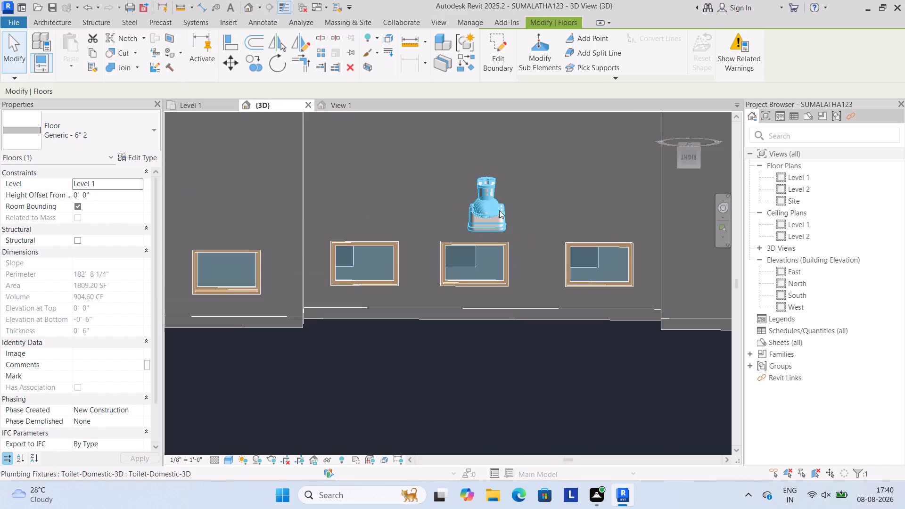
{"action": "scroll", "coordinate": [482, 260], "scroll_direction": "down", "scroll_amount": 7}
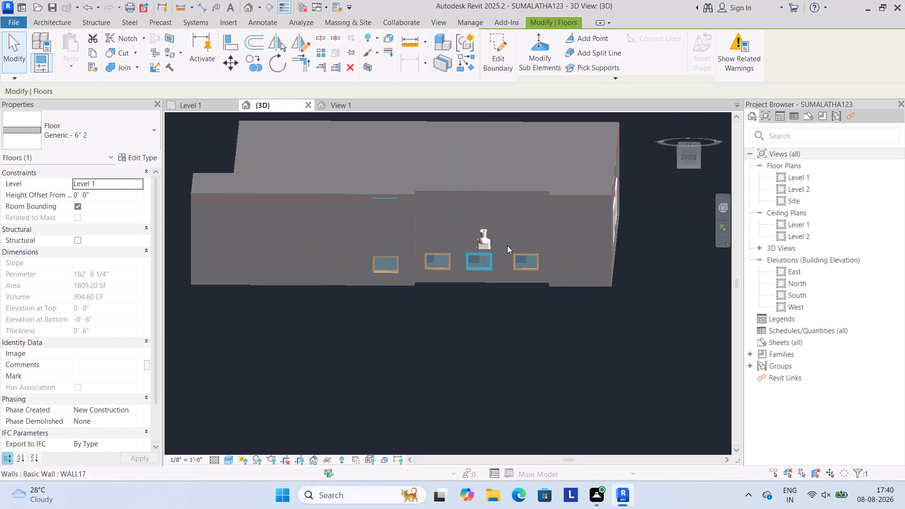
Examine the building's roof, underside and outer walls from several sides in the 3D view.
{"action": "left_click_drag", "start_coordinate": [699, 166], "coordinate": [684, 256]}
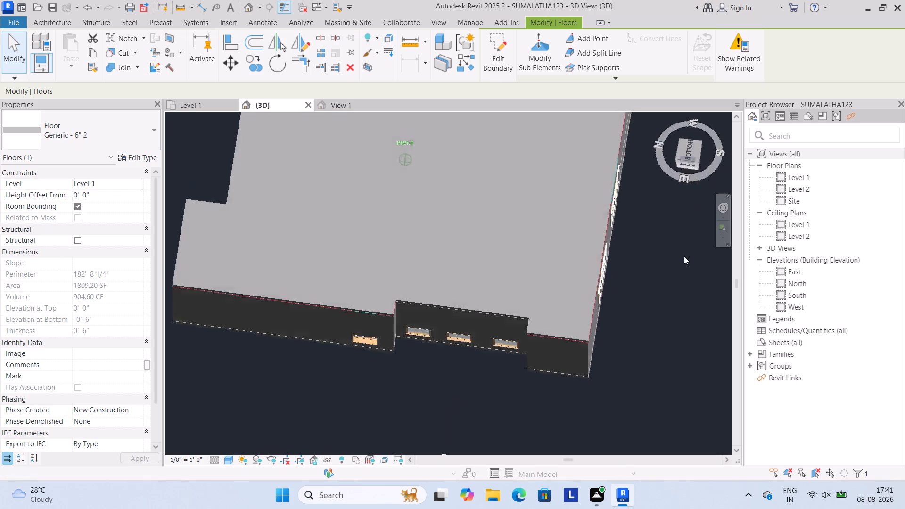
{"action": "left_click_drag", "start_coordinate": [684, 256], "coordinate": [687, 268]}
{"action": "left_click_drag", "start_coordinate": [684, 144], "coordinate": [681, 214]}
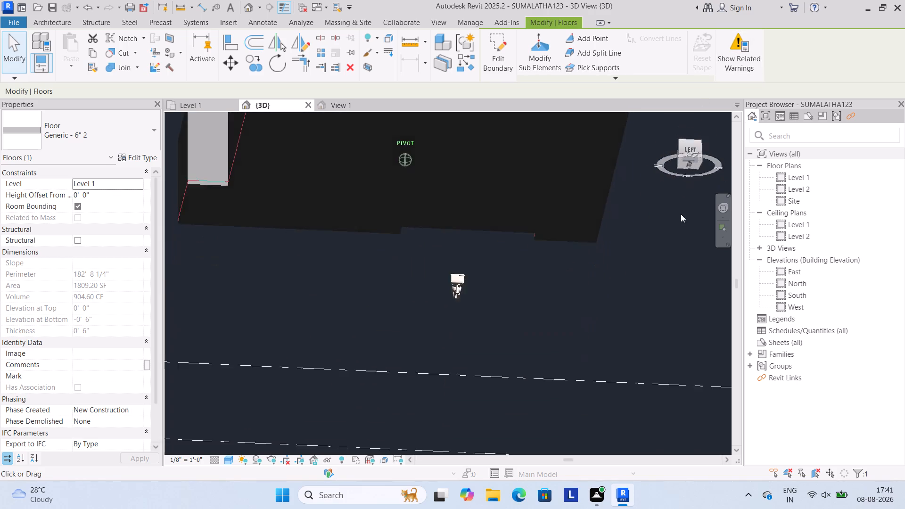
{"action": "left_click_drag", "start_coordinate": [681, 214], "coordinate": [677, 250]}
{"action": "middle_click_drag", "start_coordinate": [634, 158], "coordinate": [557, 234]}
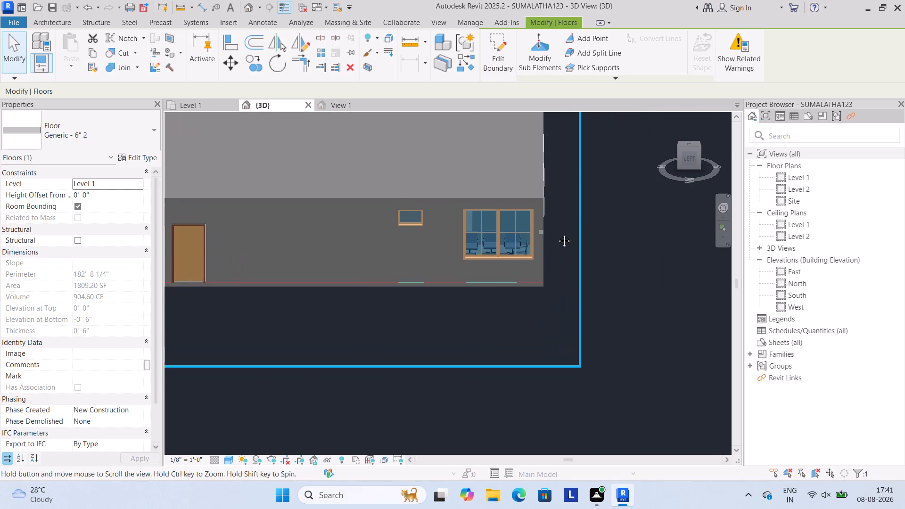
{"action": "middle_click_drag", "start_coordinate": [557, 234], "coordinate": [549, 249]}
{"action": "left_click_drag", "start_coordinate": [699, 150], "coordinate": [688, 181]}
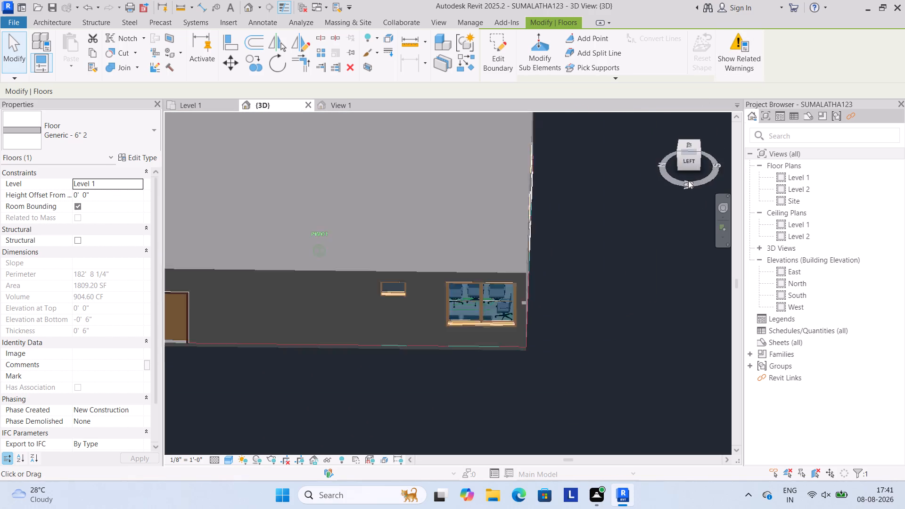
{"action": "left_click_drag", "start_coordinate": [688, 181], "coordinate": [673, 190]}
{"action": "middle_click_drag", "start_coordinate": [583, 231], "coordinate": [501, 251]}
{"action": "scroll", "coordinate": [567, 238], "scroll_direction": "down", "scroll_amount": 1}
{"action": "middle_click_drag", "start_coordinate": [445, 232], "coordinate": [561, 203]}
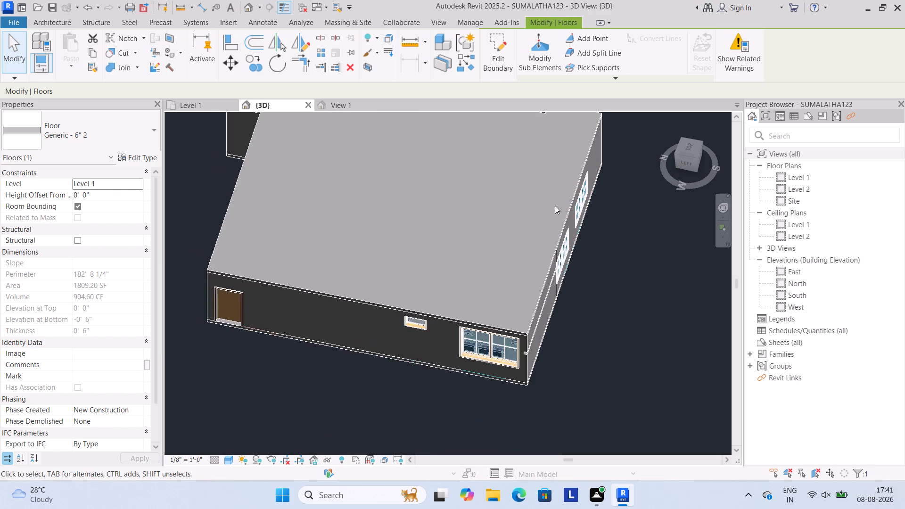
{"action": "scroll", "coordinate": [511, 228], "scroll_direction": "down", "scroll_amount": 5}
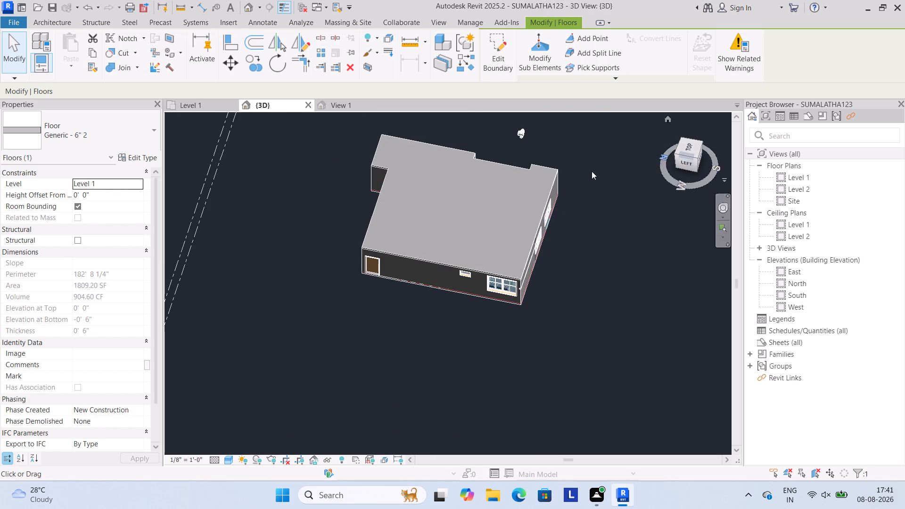
{"action": "left_click", "coordinate": [689, 148]}
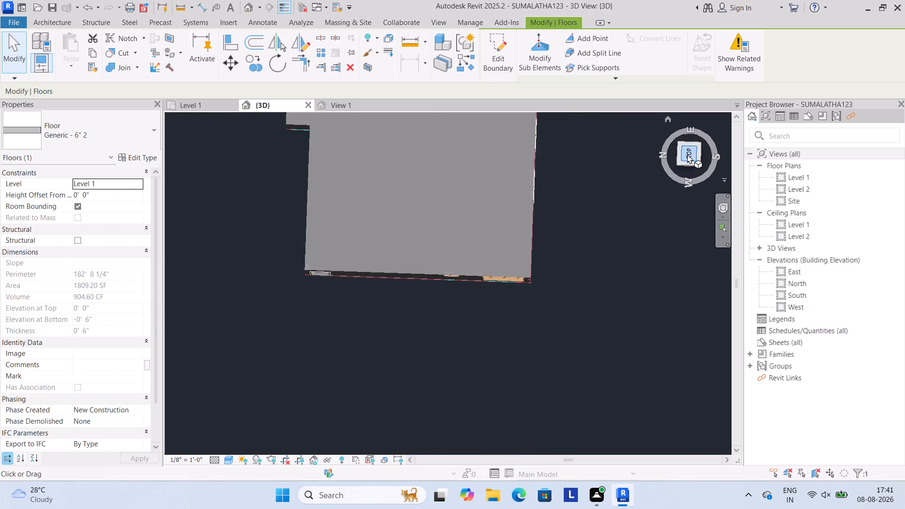
{"action": "left_click_drag", "start_coordinate": [700, 164], "coordinate": [627, 102]}
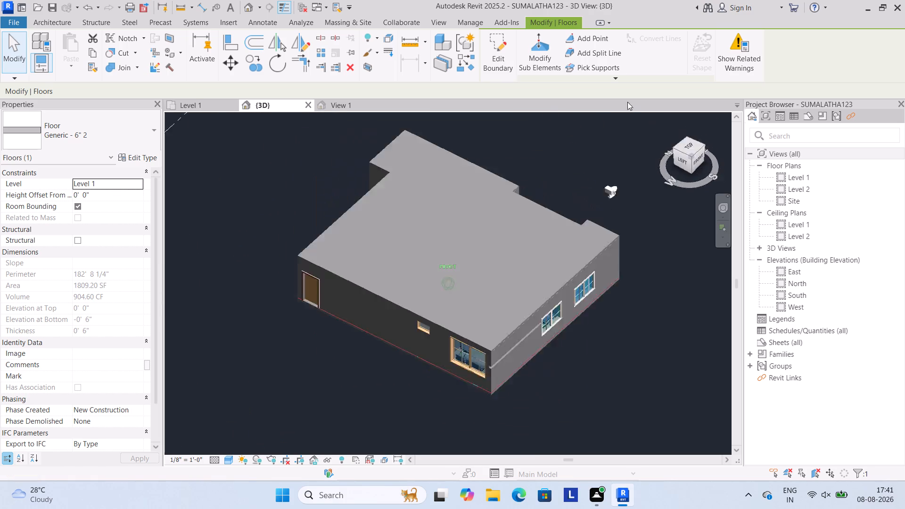
{"action": "left_click_drag", "start_coordinate": [627, 102], "coordinate": [694, 330]}
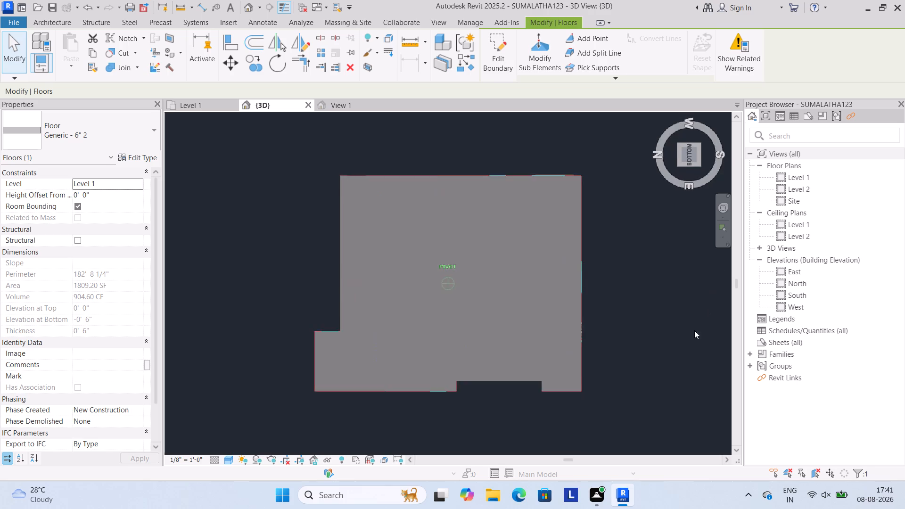
{"action": "left_click_drag", "start_coordinate": [694, 330], "coordinate": [414, 420]}
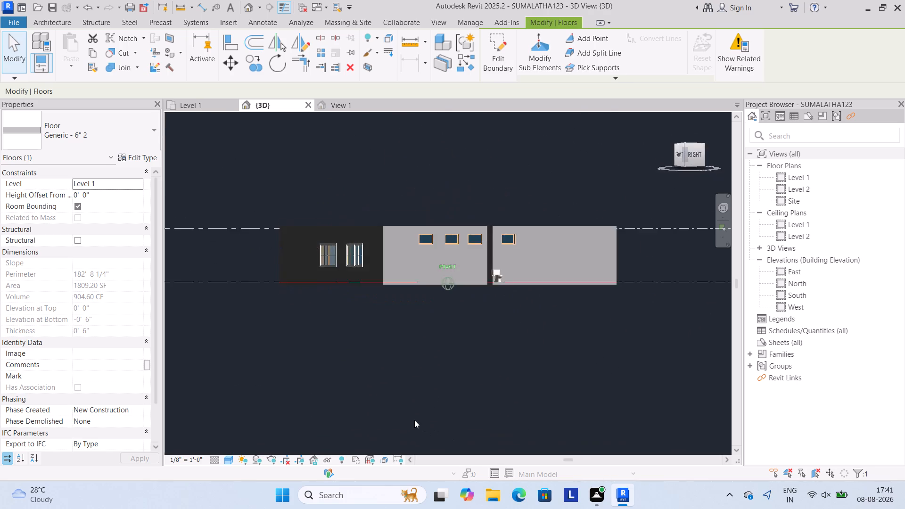
{"action": "left_click_drag", "start_coordinate": [414, 420], "coordinate": [414, 120]}
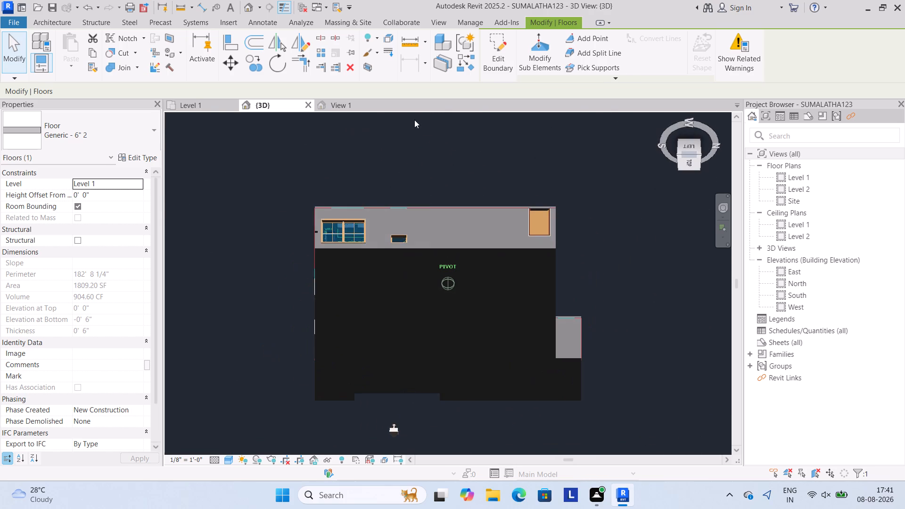
{"action": "left_click_drag", "start_coordinate": [414, 120], "coordinate": [475, 153]}
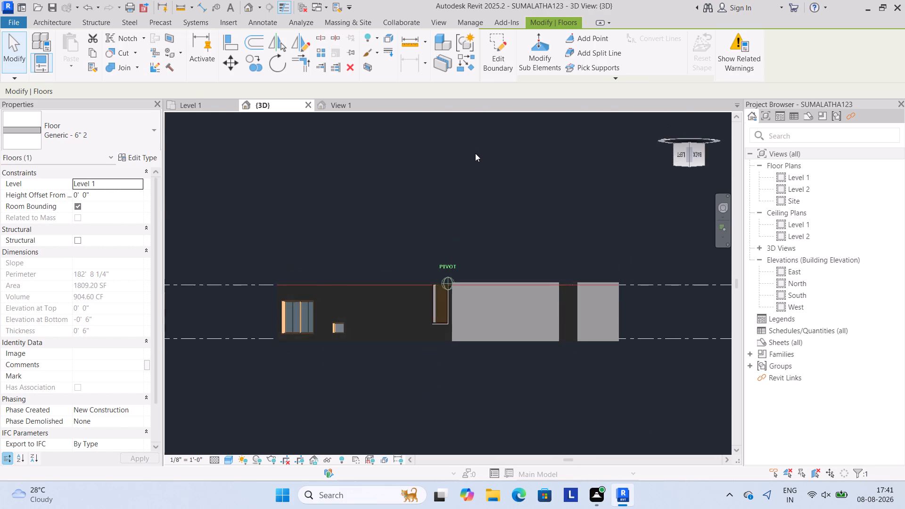
{"action": "left_click_drag", "start_coordinate": [475, 153], "coordinate": [474, 275]}
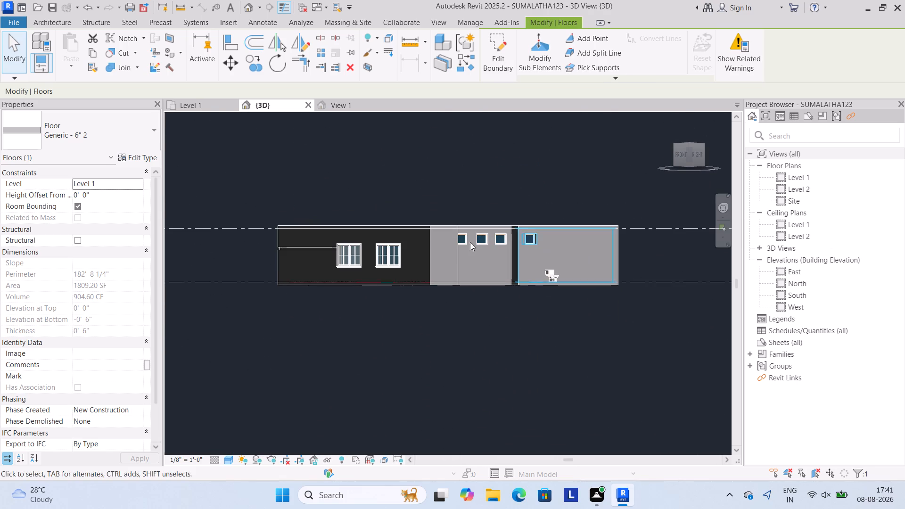
Delete the stray Toilet-Domestic-3D fixture standing outside the building's four-window wall.
{"action": "scroll", "coordinate": [468, 257], "scroll_direction": "up", "scroll_amount": 3}
{"action": "scroll", "coordinate": [597, 300], "scroll_direction": "up", "scroll_amount": 3}
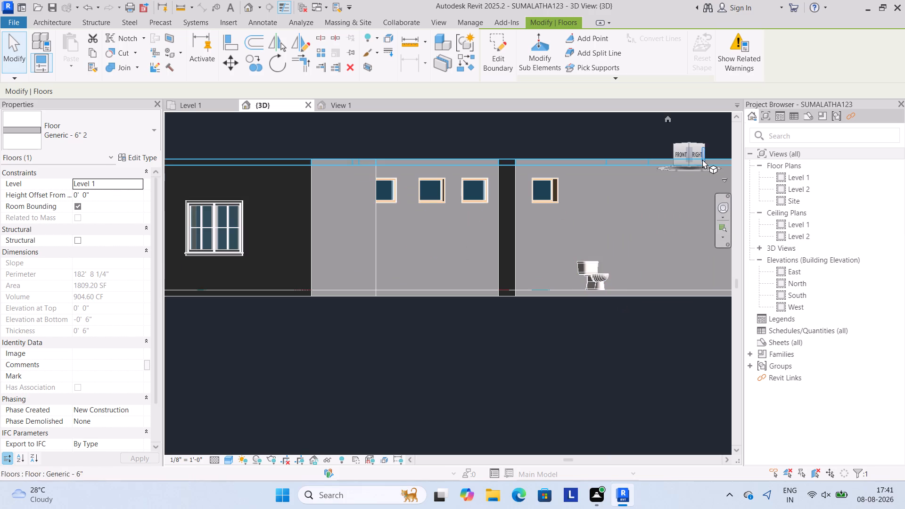
{"action": "left_click_drag", "start_coordinate": [689, 166], "coordinate": [649, 189]}
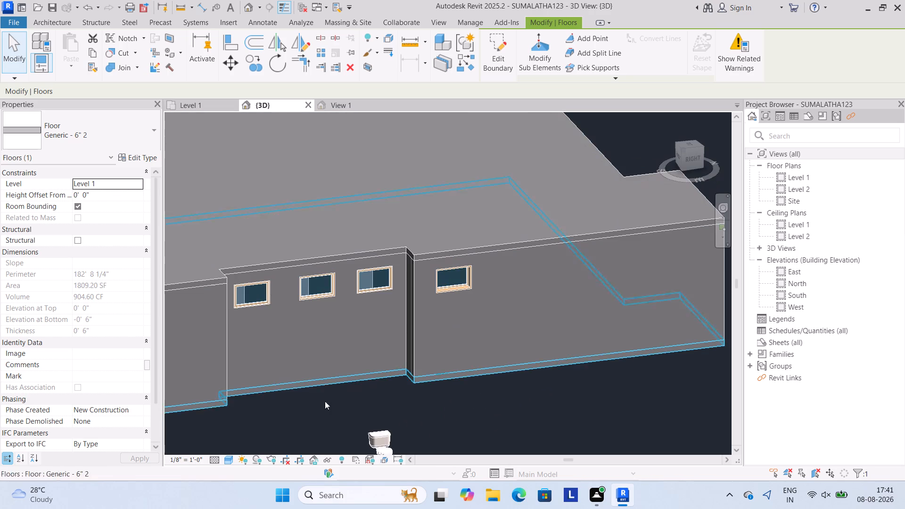
{"action": "middle_click_drag", "start_coordinate": [321, 394], "coordinate": [337, 353]}
{"action": "scroll", "coordinate": [322, 390], "scroll_direction": "down", "scroll_amount": 2}
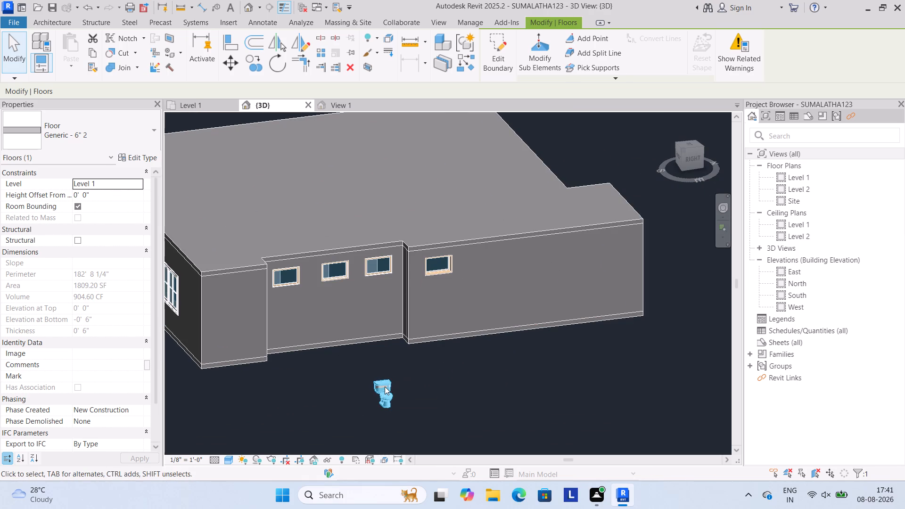
{"action": "left_click", "coordinate": [385, 386]}
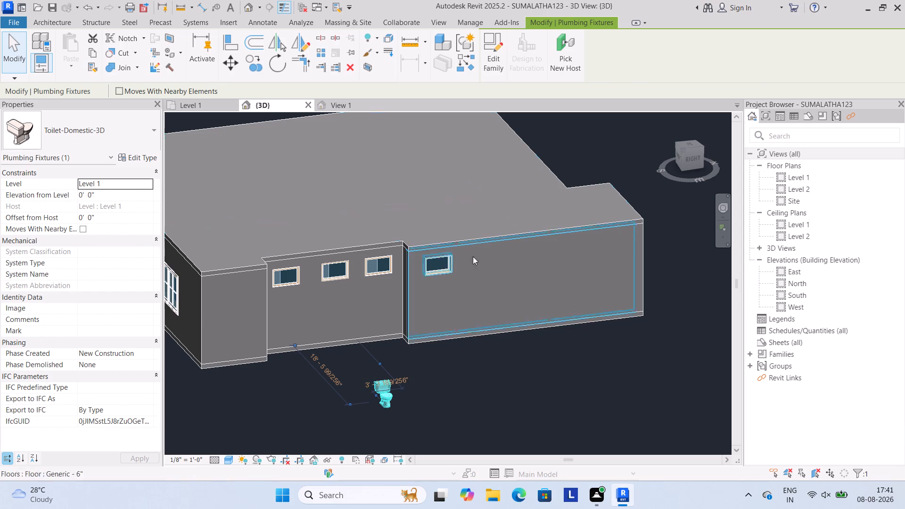
{"action": "key", "text": "Delete"}
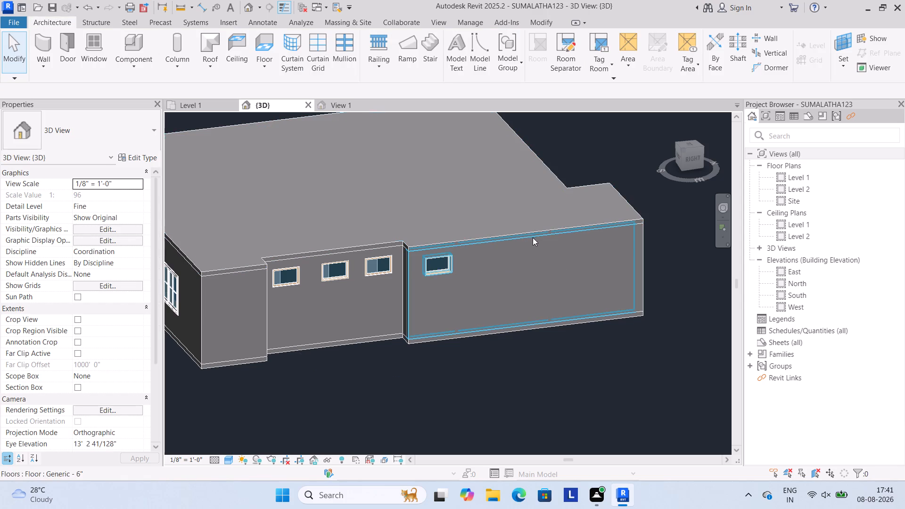
Temporarily hide the Generic - 6" floor slab on top of the building to expose the rooms in 3D.
{"action": "left_click", "coordinate": [541, 233]}
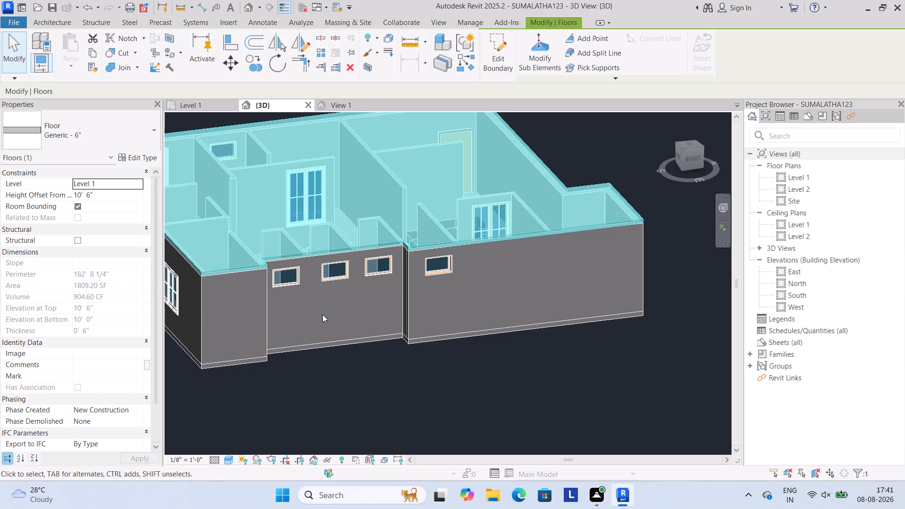
{"action": "type", "text": "hh"}
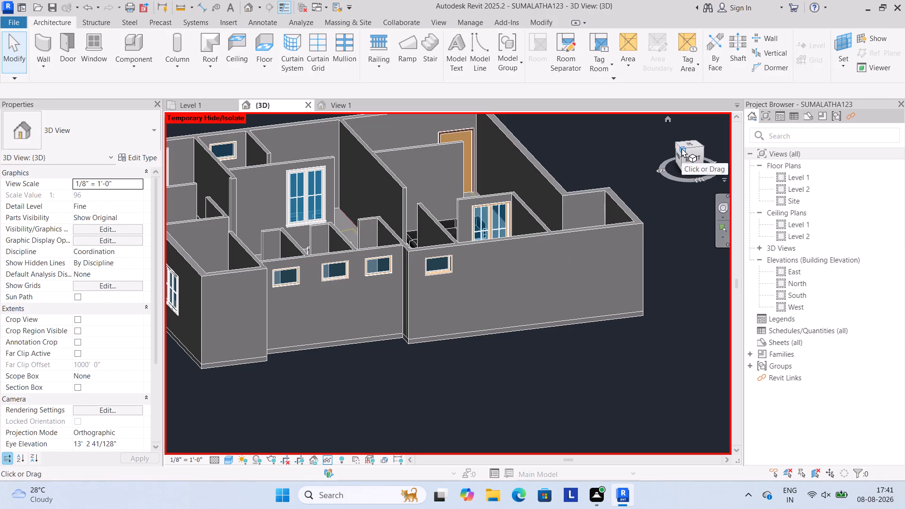
Examine from above how the toilet fixtures sit in the SHE TOILET and HE TOILET rooms against the outer wall.
{"action": "left_click_drag", "start_coordinate": [682, 148], "coordinate": [671, 209]}
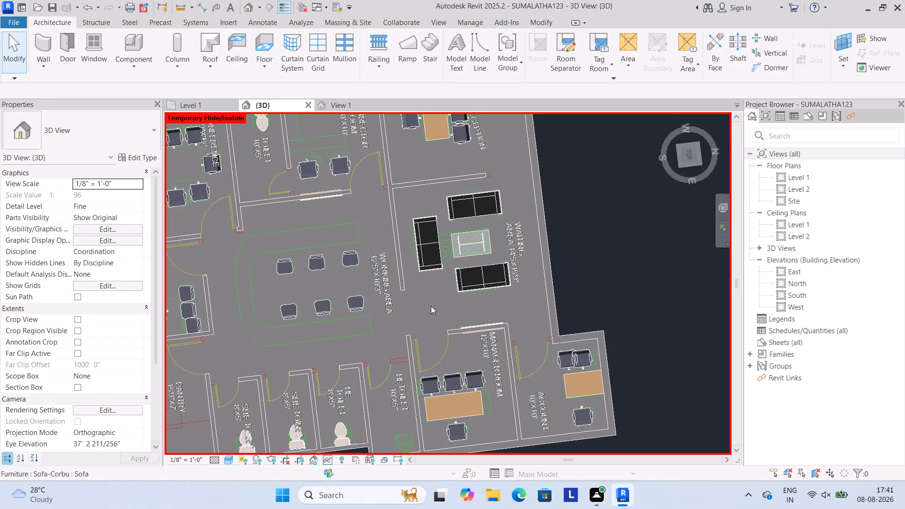
{"action": "middle_click_drag", "start_coordinate": [431, 306], "coordinate": [511, 248]}
{"action": "scroll", "coordinate": [387, 345], "scroll_direction": "up", "scroll_amount": 4}
{"action": "middle_click_drag", "start_coordinate": [400, 346], "coordinate": [493, 254]}
{"action": "scroll", "coordinate": [498, 251], "scroll_direction": "up", "scroll_amount": 1}
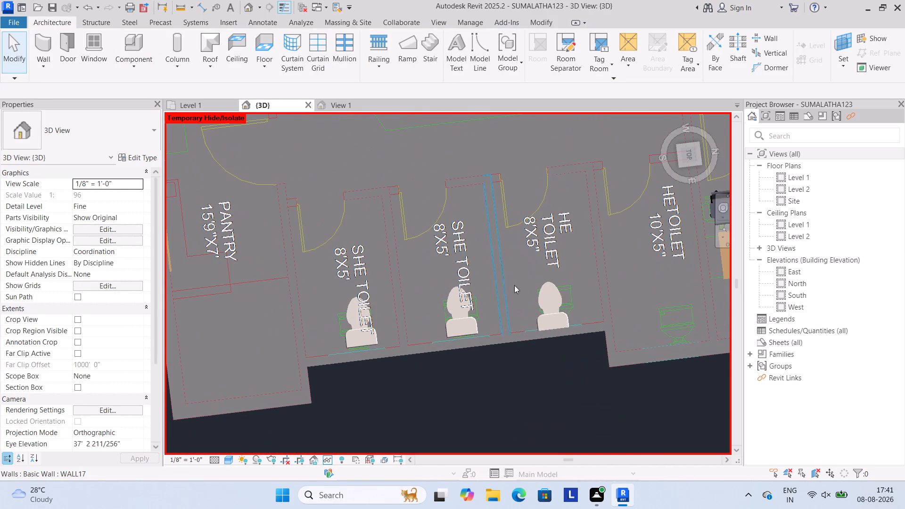
{"action": "middle_click_drag", "start_coordinate": [536, 301], "coordinate": [488, 241]}
{"action": "scroll", "coordinate": [536, 301], "scroll_direction": "up", "scroll_amount": 1}
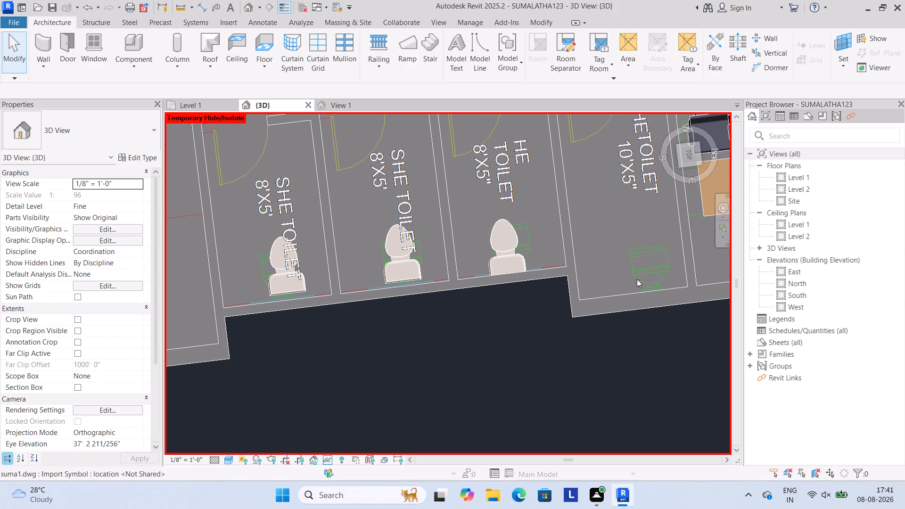
{"action": "scroll", "coordinate": [634, 281], "scroll_direction": "down", "scroll_amount": 2}
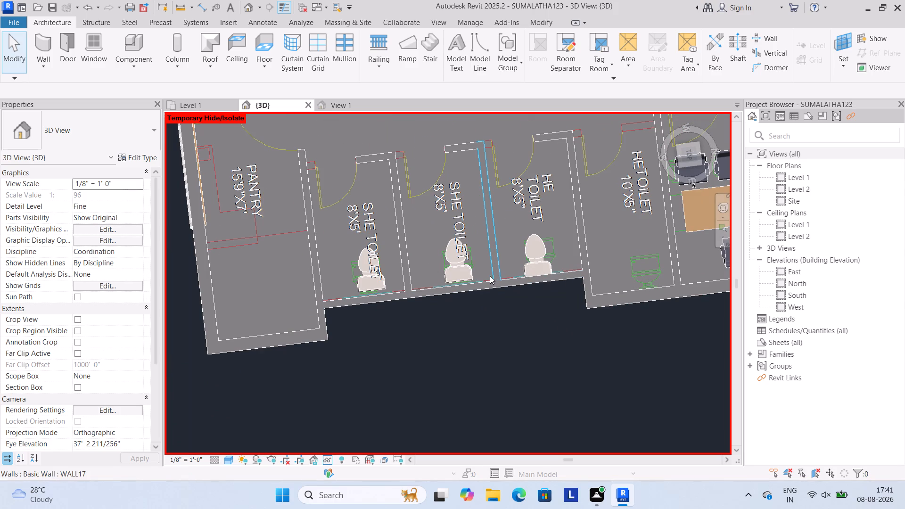
{"action": "scroll", "coordinate": [548, 249], "scroll_direction": "up", "scroll_amount": 3}
{"action": "scroll", "coordinate": [426, 250], "scroll_direction": "up", "scroll_amount": 2}
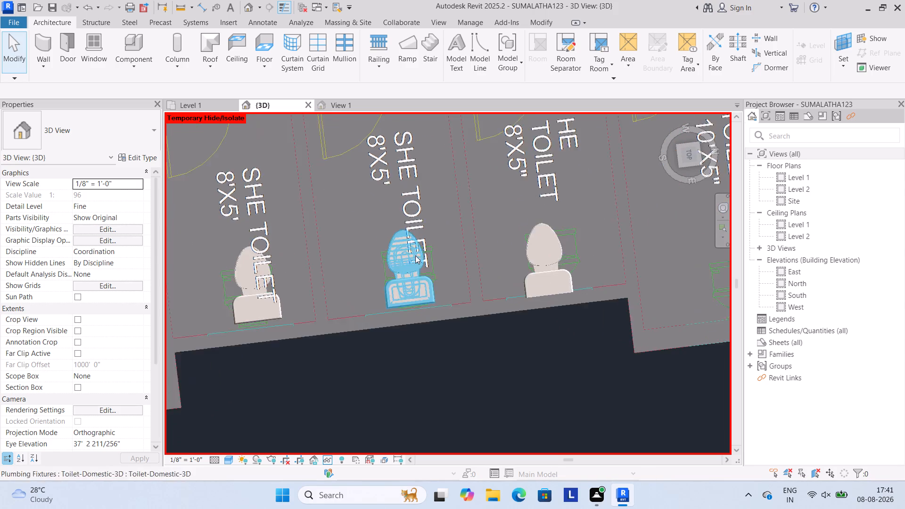
{"action": "scroll", "coordinate": [415, 255], "scroll_direction": "up", "scroll_amount": 2}
{"action": "middle_click_drag", "start_coordinate": [630, 269], "coordinate": [551, 274]}
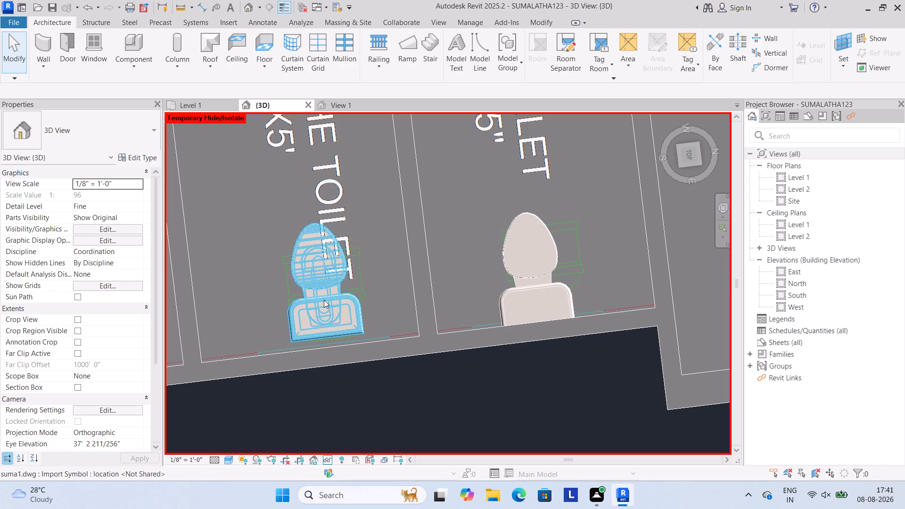
{"action": "scroll", "coordinate": [391, 300], "scroll_direction": "down", "scroll_amount": 3}
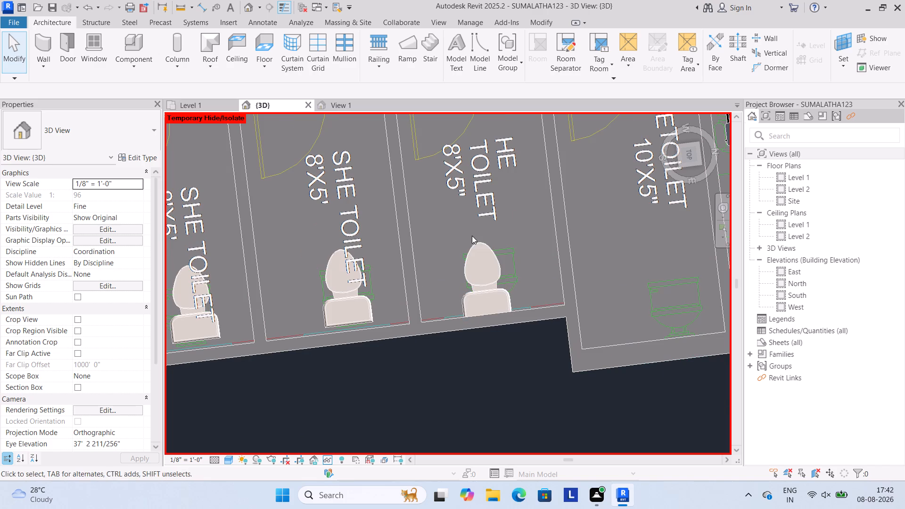
{"action": "scroll", "coordinate": [591, 258], "scroll_direction": "down", "scroll_amount": 8}
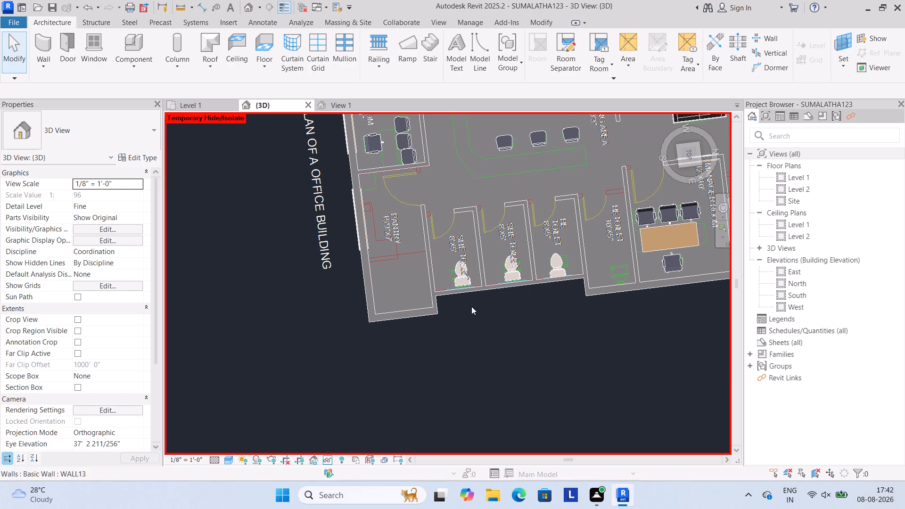
{"action": "scroll", "coordinate": [572, 282], "scroll_direction": "up", "scroll_amount": 8}
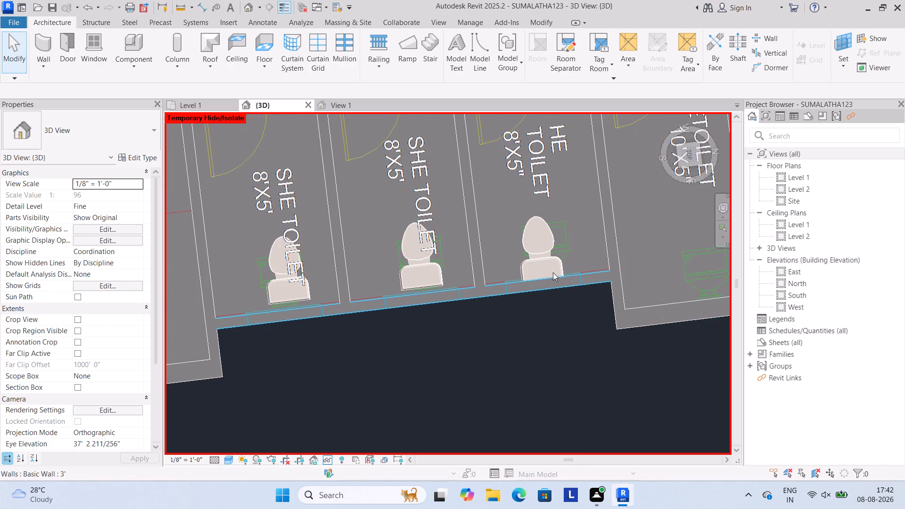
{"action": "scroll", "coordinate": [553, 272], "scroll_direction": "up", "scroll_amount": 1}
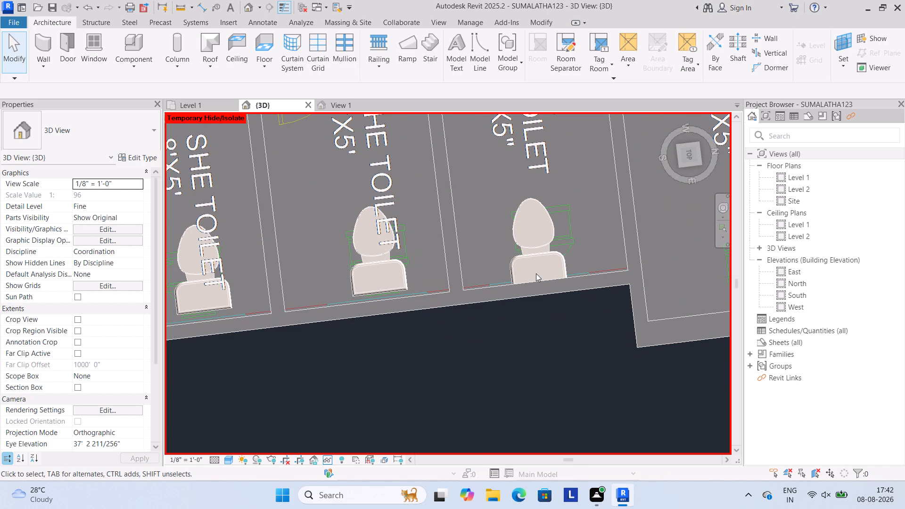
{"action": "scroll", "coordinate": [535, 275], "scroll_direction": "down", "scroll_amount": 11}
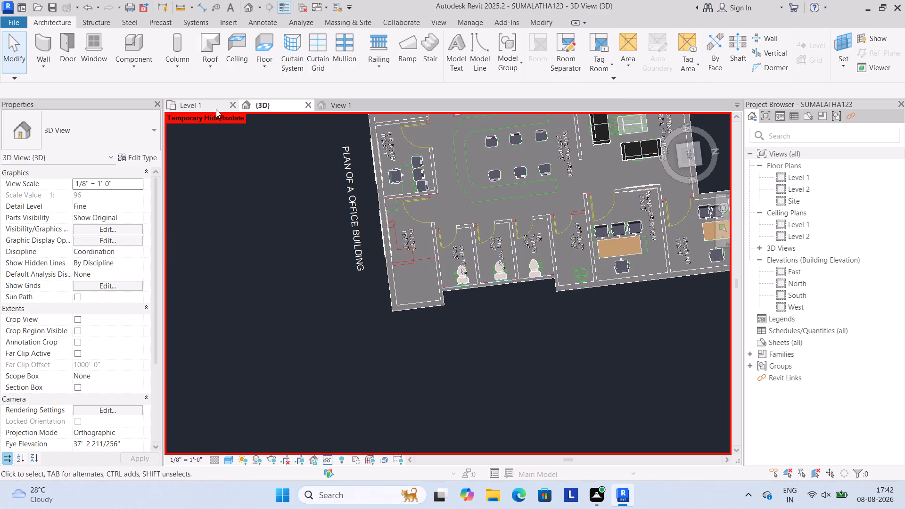
In the Level 1 floor plan, load the Toilet-Domestic-2D family from the Water Closets folder as the component to place.
{"action": "left_click", "coordinate": [214, 107]}
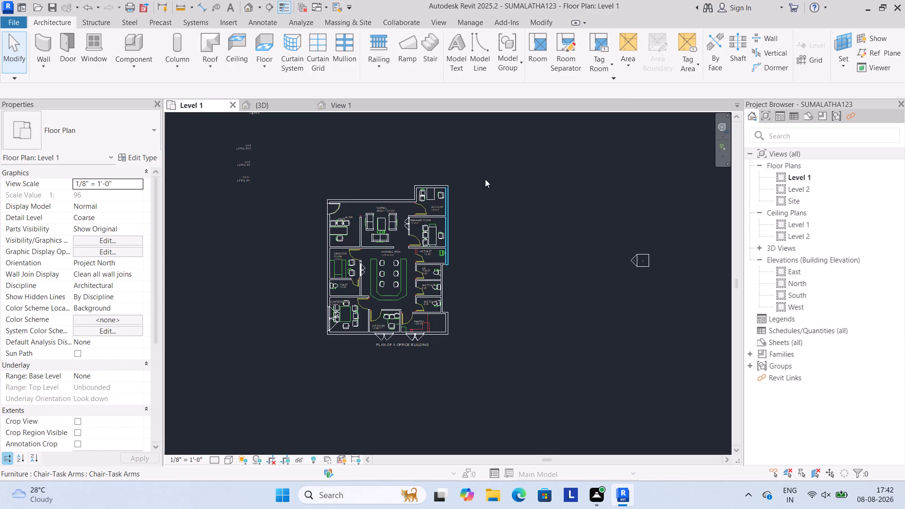
{"action": "left_click", "coordinate": [134, 66]}
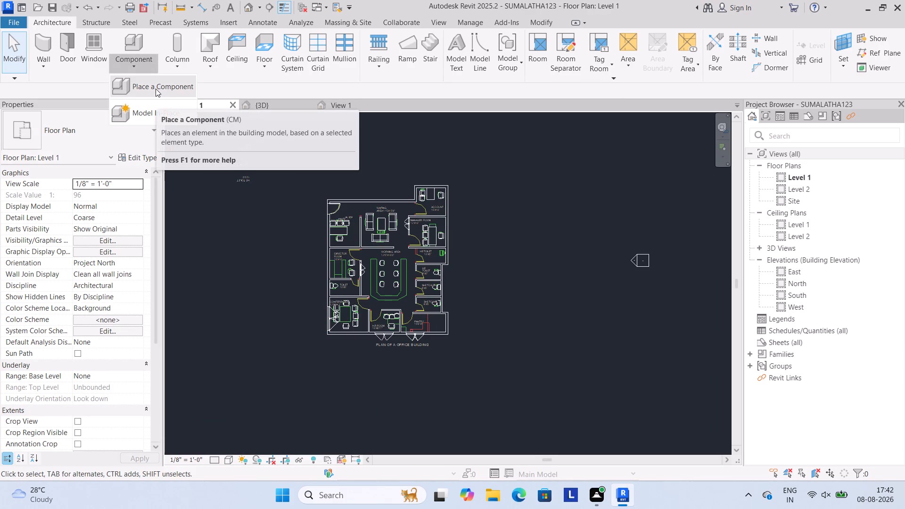
{"action": "left_click", "coordinate": [156, 89]}
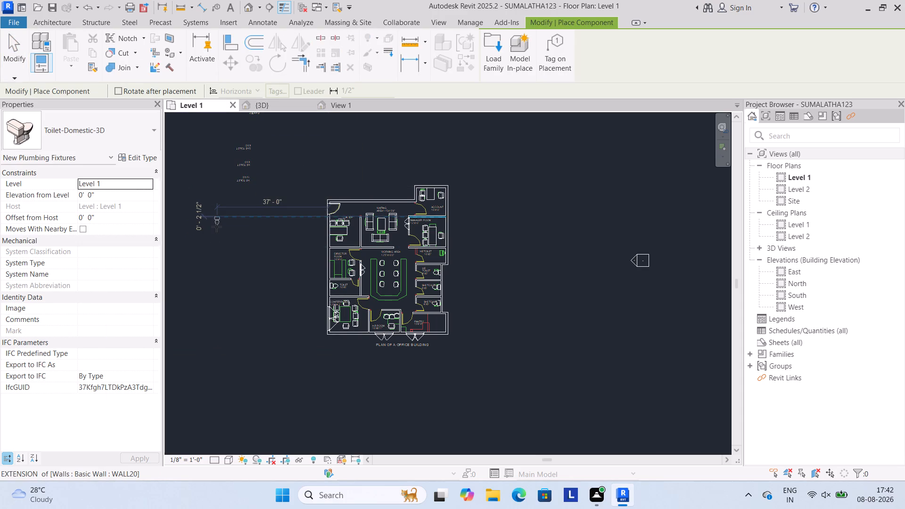
{"action": "left_click", "coordinate": [494, 49]}
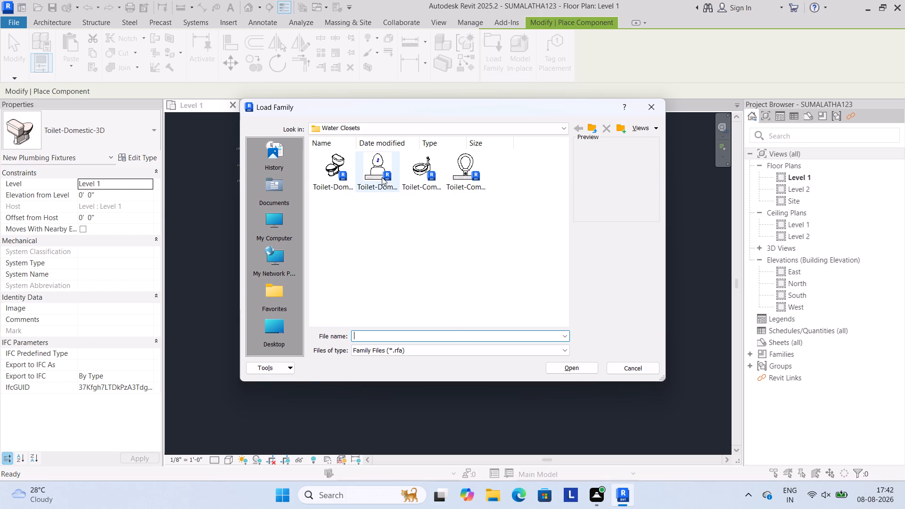
{"action": "left_click_drag", "start_coordinate": [370, 174], "coordinate": [515, 286]}
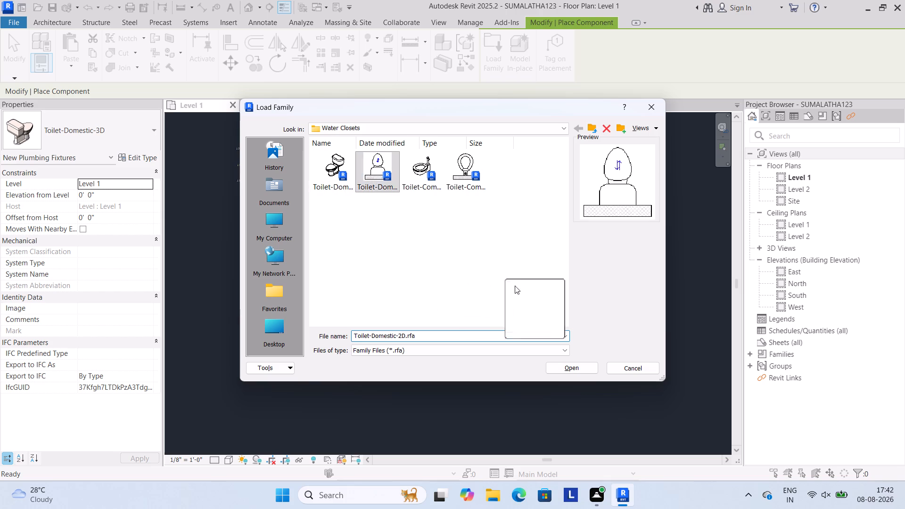
{"action": "left_click_drag", "start_coordinate": [515, 286], "coordinate": [552, 254]}
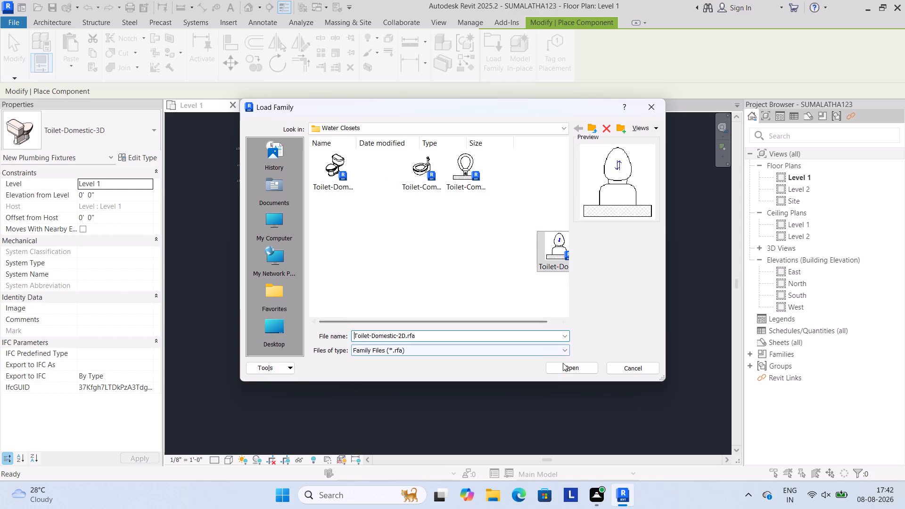
{"action": "left_click", "coordinate": [564, 366]}
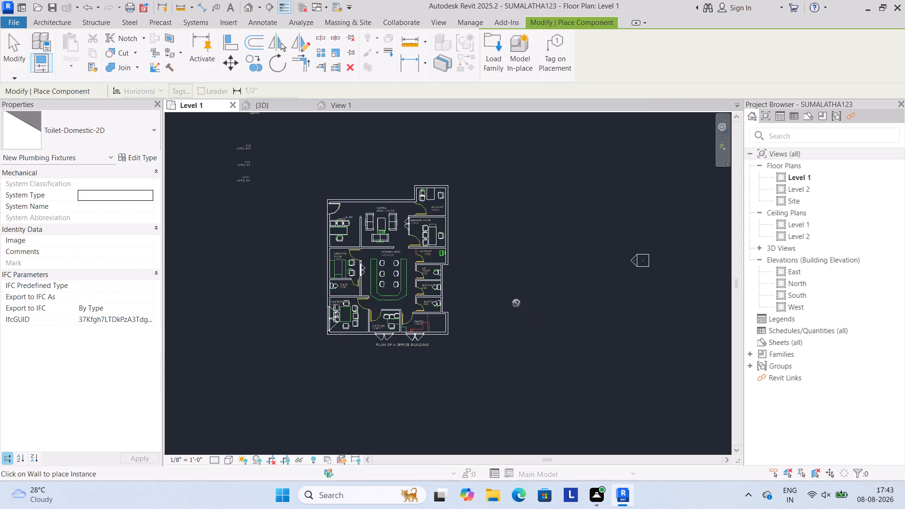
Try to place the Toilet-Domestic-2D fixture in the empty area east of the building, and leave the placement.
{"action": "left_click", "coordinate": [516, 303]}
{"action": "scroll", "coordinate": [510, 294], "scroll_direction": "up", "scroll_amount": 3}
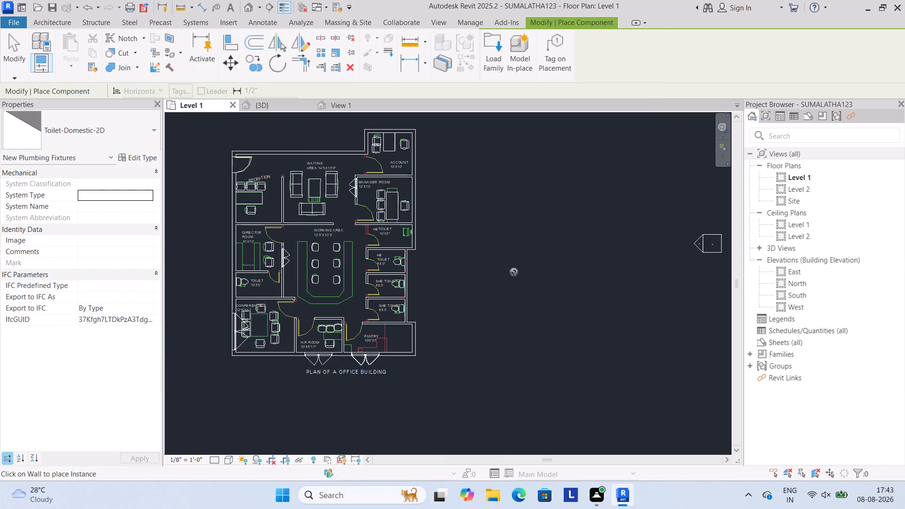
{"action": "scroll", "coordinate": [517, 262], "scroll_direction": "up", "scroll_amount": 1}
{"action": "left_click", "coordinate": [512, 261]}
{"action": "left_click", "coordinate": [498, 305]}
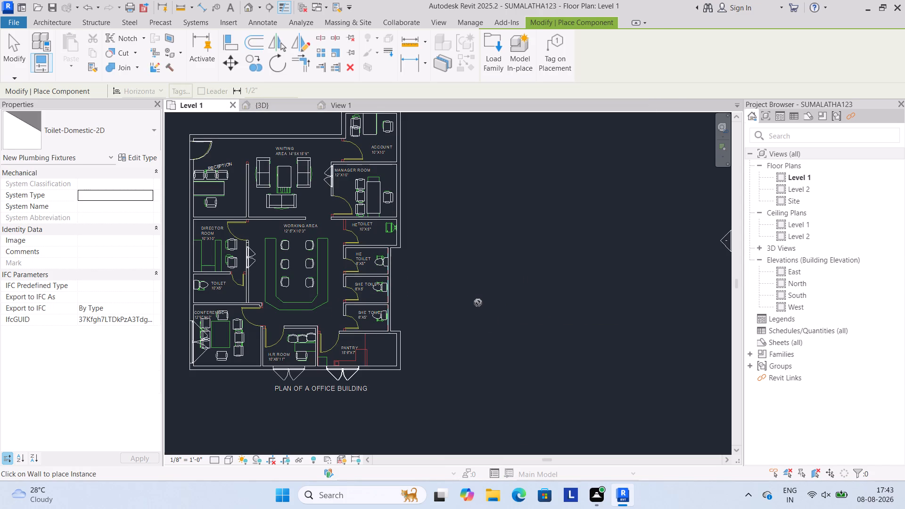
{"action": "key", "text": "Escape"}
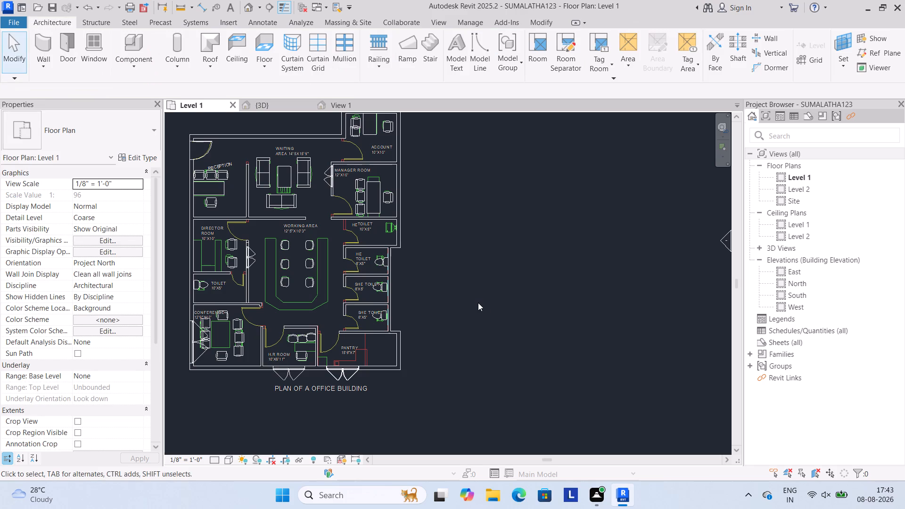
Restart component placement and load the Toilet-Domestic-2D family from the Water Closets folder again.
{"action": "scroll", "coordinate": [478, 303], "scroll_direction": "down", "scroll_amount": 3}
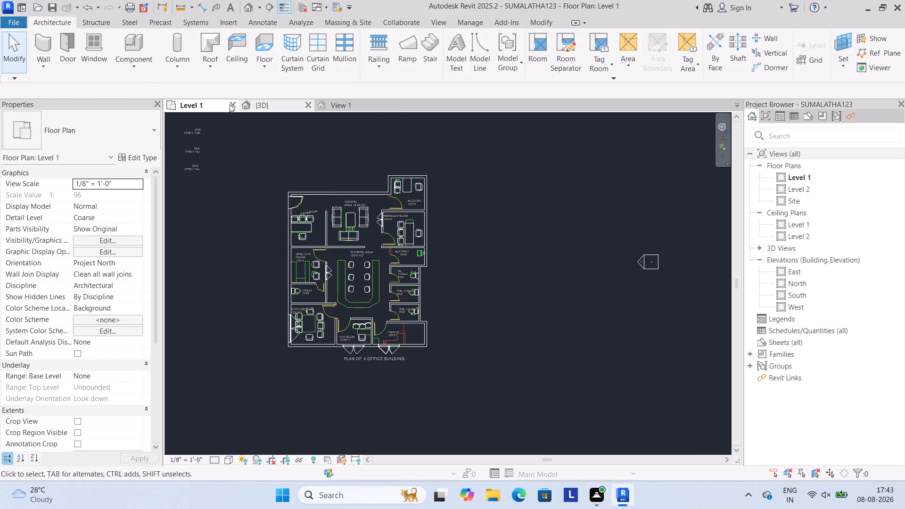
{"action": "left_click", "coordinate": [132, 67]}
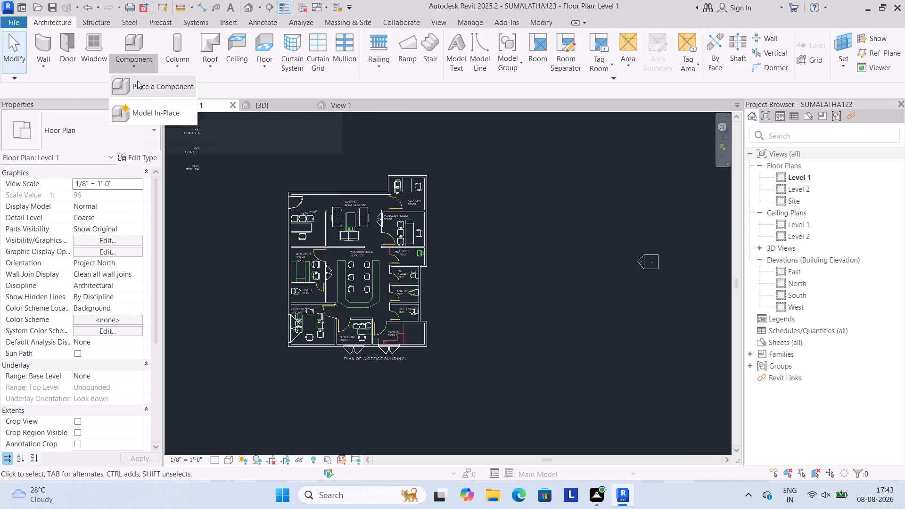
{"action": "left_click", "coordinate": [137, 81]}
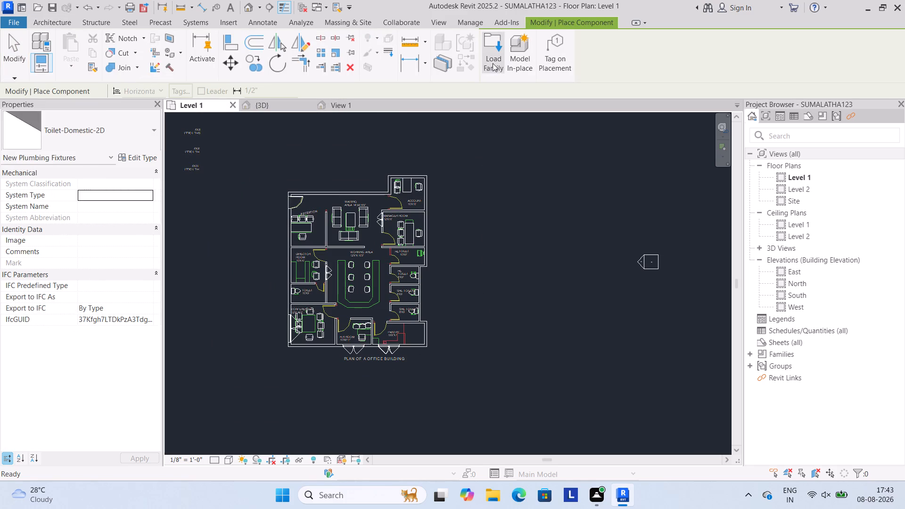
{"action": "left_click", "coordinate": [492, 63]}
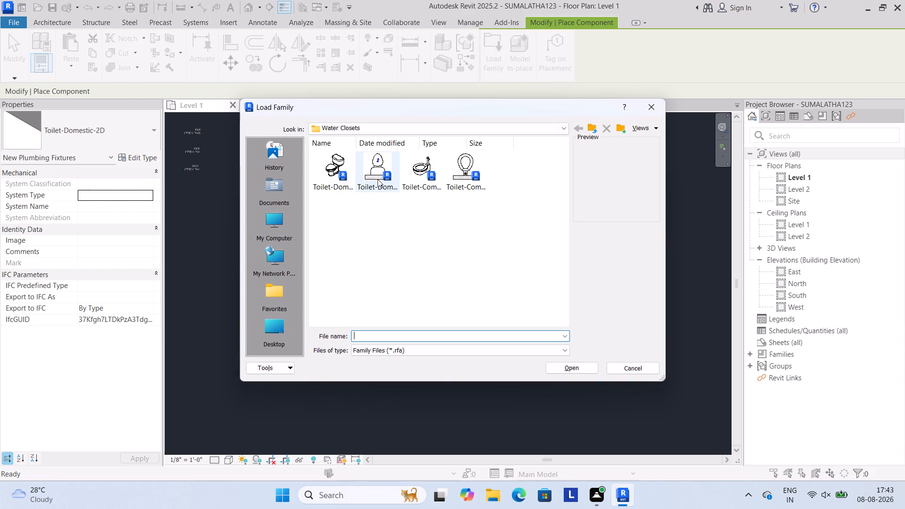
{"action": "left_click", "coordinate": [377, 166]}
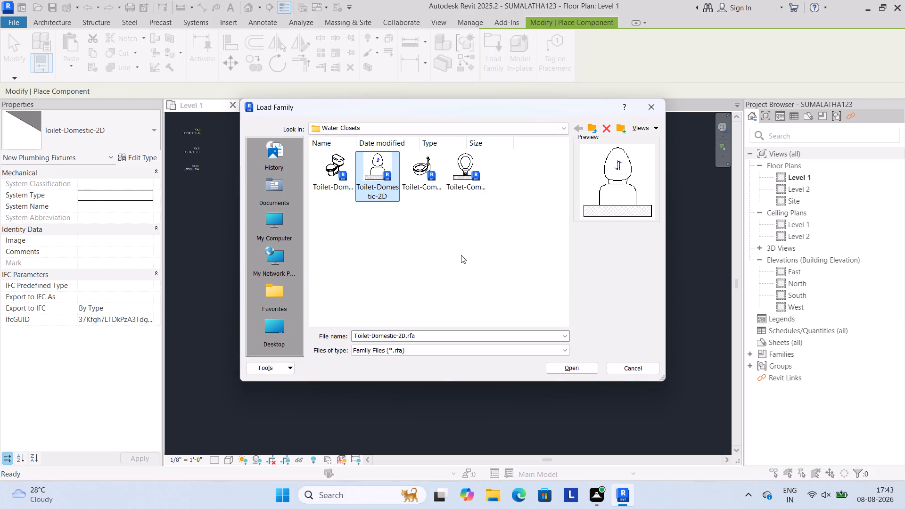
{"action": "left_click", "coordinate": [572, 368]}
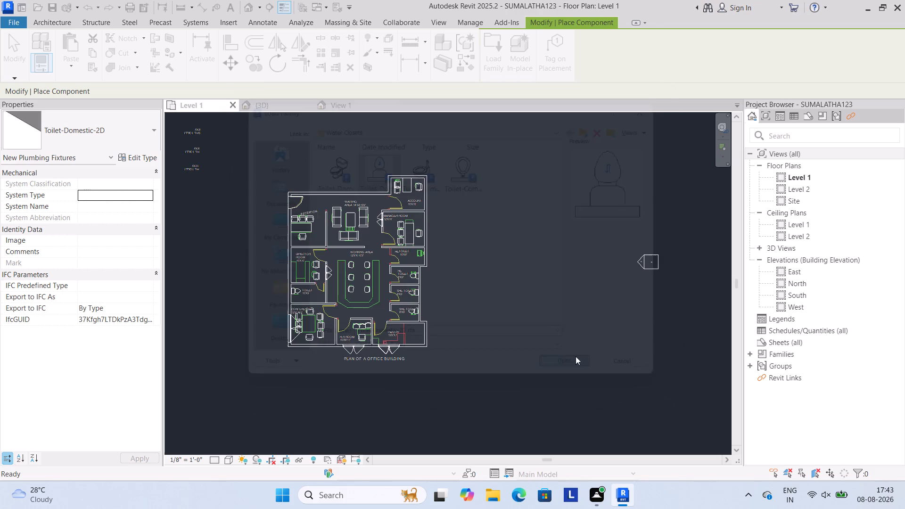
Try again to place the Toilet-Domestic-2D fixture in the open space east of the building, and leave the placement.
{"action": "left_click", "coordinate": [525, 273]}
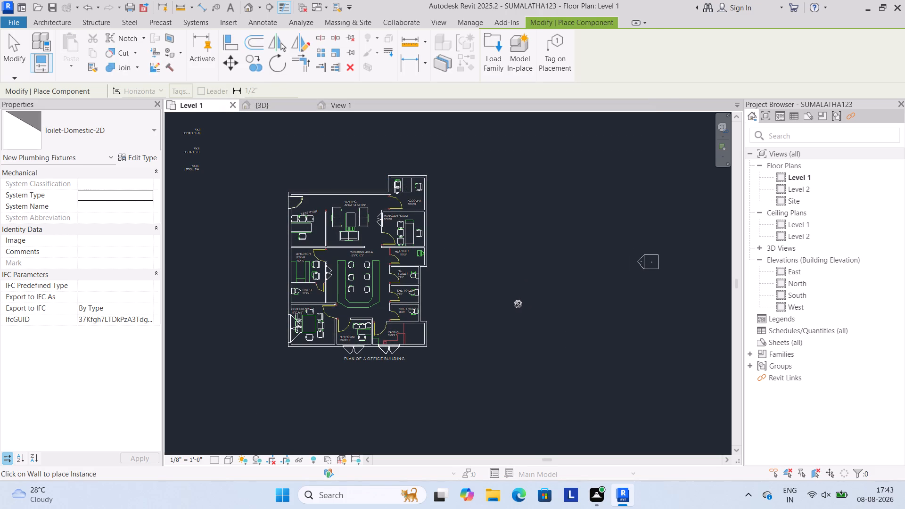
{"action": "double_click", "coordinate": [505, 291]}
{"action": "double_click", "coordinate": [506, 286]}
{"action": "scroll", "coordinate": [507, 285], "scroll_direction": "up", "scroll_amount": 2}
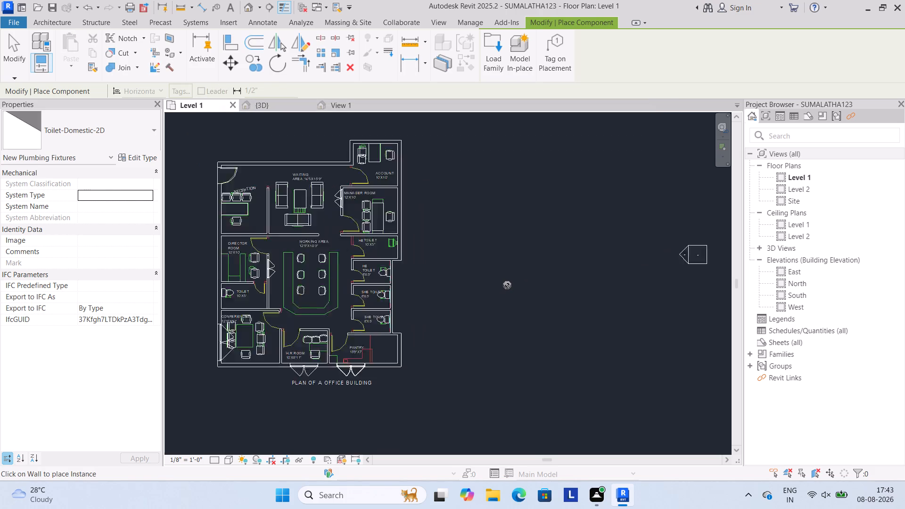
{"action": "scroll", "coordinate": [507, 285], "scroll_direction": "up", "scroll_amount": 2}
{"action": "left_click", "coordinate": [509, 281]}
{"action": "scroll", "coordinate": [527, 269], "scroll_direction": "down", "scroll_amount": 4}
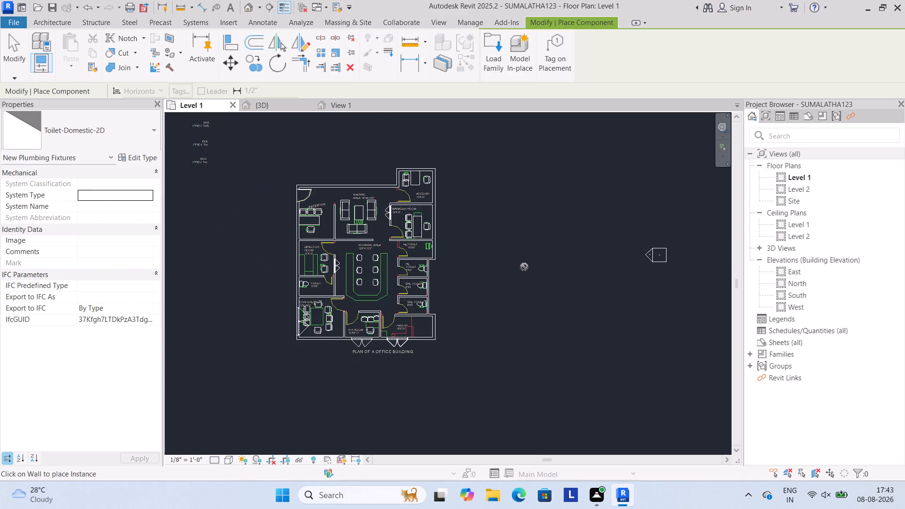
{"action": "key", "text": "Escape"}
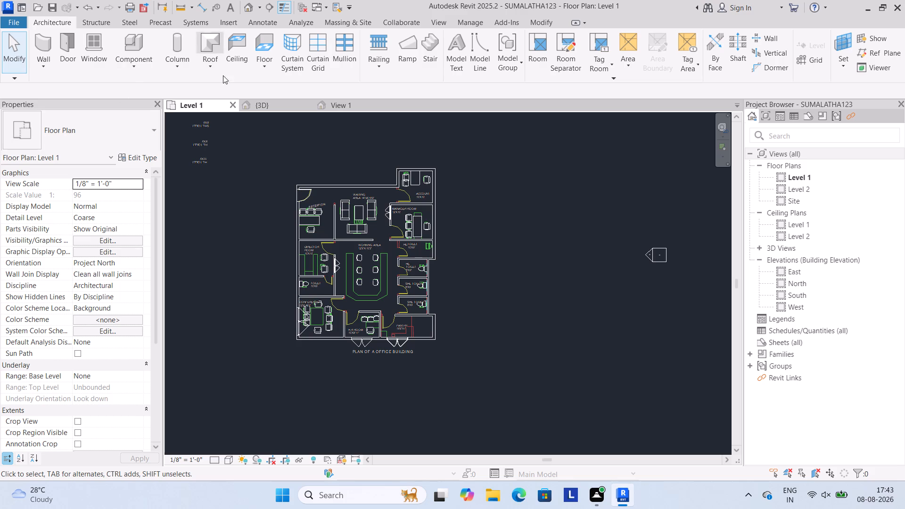
Load the Toilet-Commercial-Wall-3D family from the Water Closets folder as the component to place.
{"action": "left_click", "coordinate": [138, 71]}
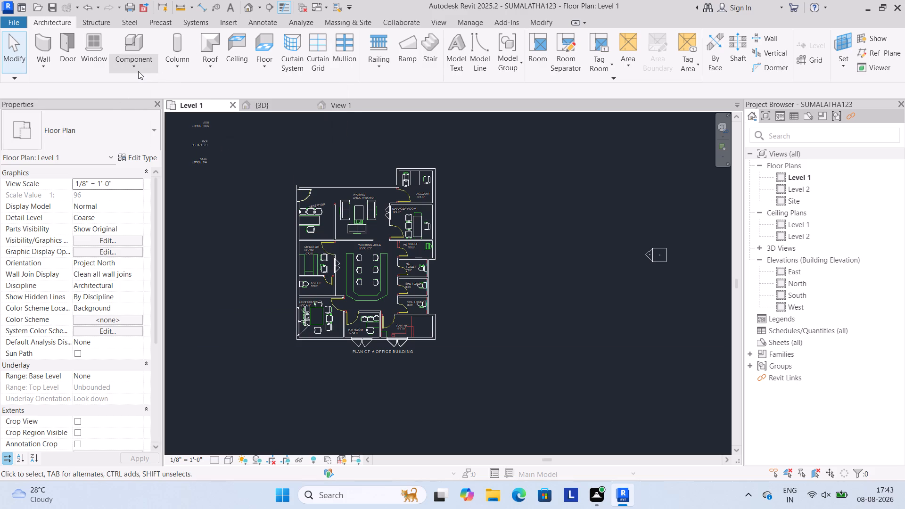
{"action": "left_click", "coordinate": [137, 83]}
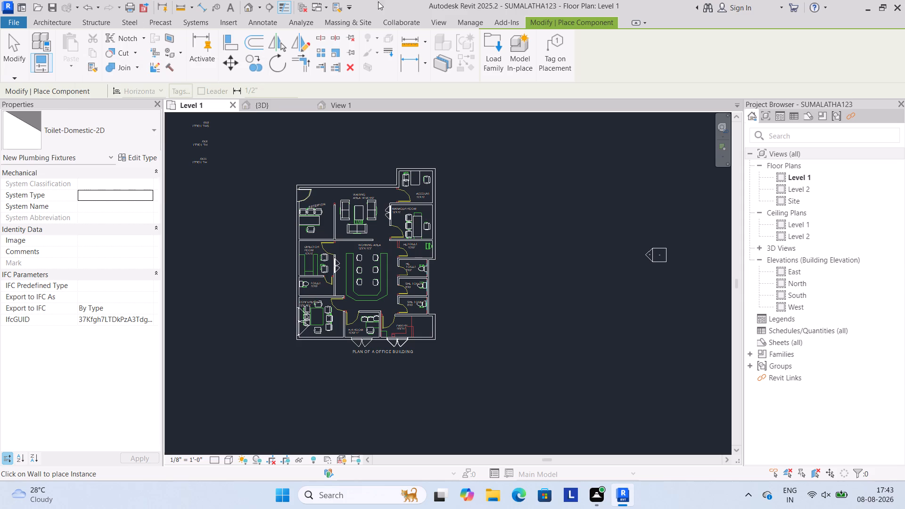
{"action": "left_click", "coordinate": [489, 49]}
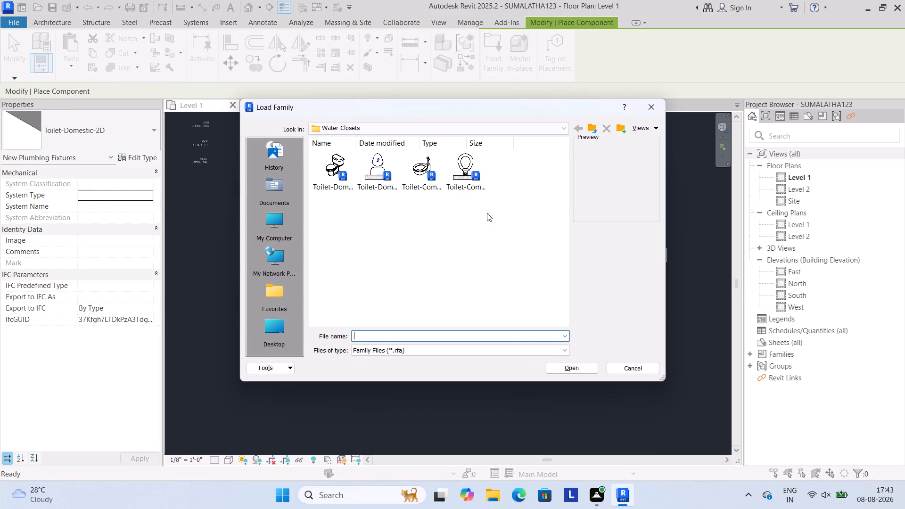
{"action": "left_click_drag", "start_coordinate": [367, 178], "coordinate": [557, 337]}
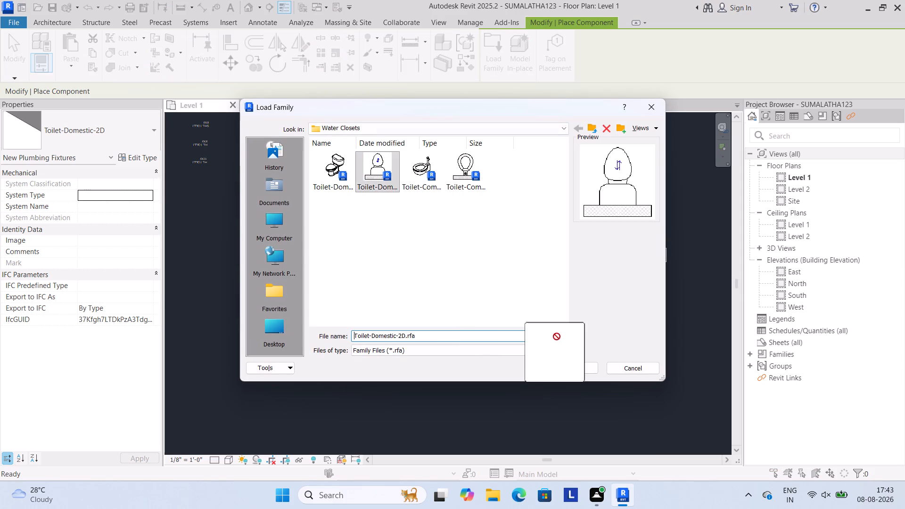
{"action": "left_click_drag", "start_coordinate": [557, 337], "coordinate": [686, 330]}
{"action": "left_click", "coordinate": [683, 329]}
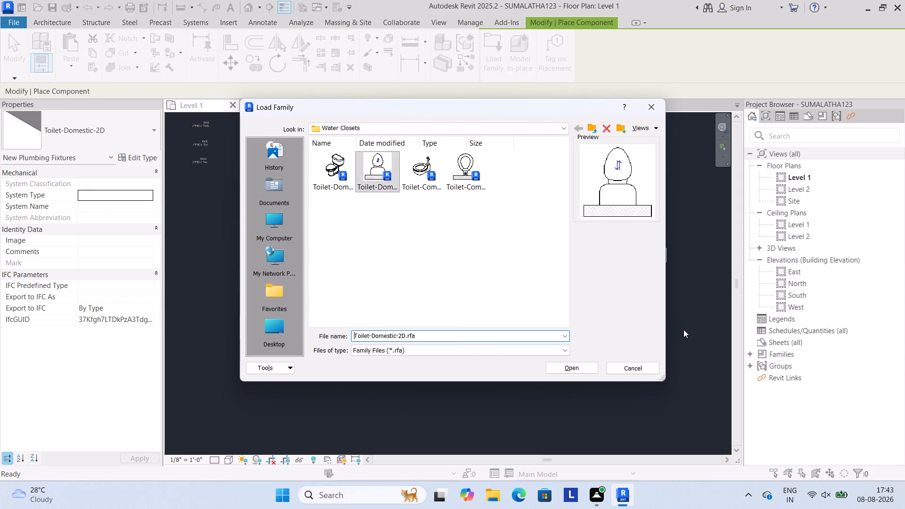
{"action": "left_click", "coordinate": [693, 308]}
{"action": "left_click_drag", "start_coordinate": [422, 171], "coordinate": [605, 263]}
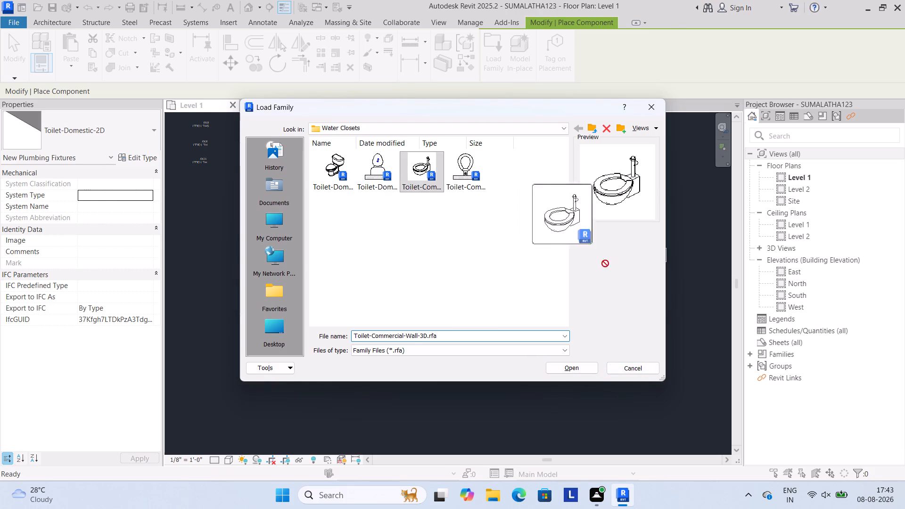
{"action": "left_click_drag", "start_coordinate": [605, 263], "coordinate": [691, 313]}
{"action": "left_click", "coordinate": [692, 310]}
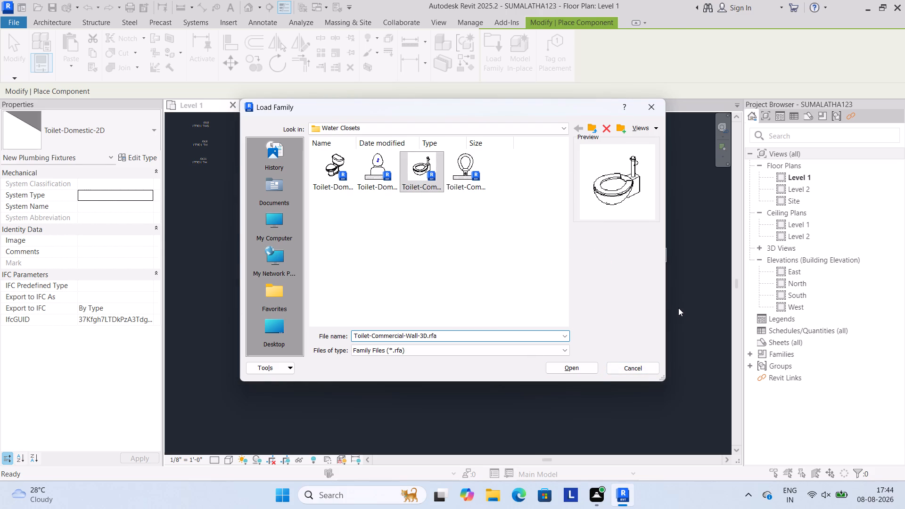
{"action": "left_click", "coordinate": [574, 364]}
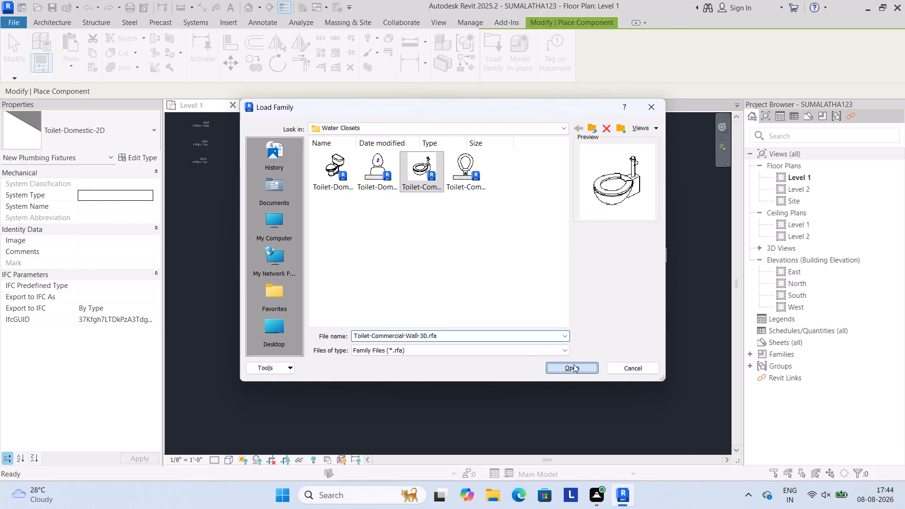
Place the Toilet-Commercial-Wall-3D fixture on the working-area side of the upper She Toilet's west wall, and leave the placement.
{"action": "scroll", "coordinate": [549, 292], "scroll_direction": "down", "scroll_amount": 1}
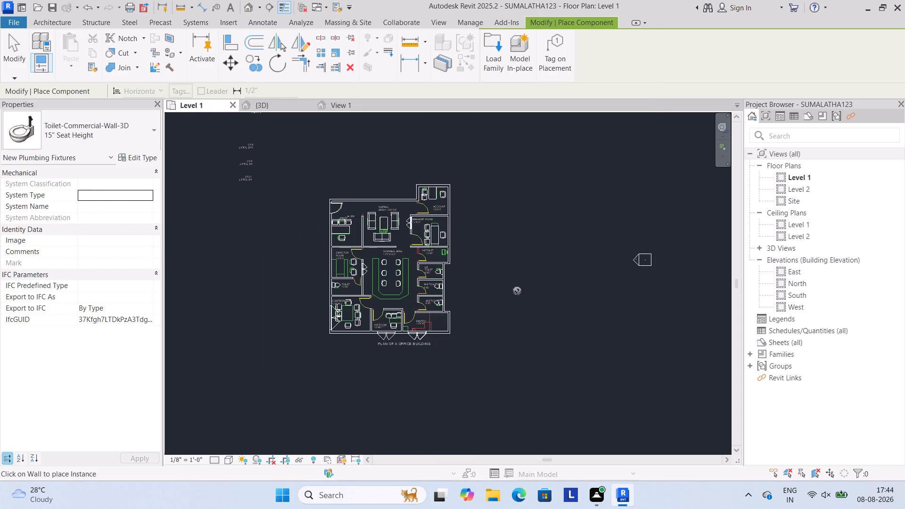
{"action": "scroll", "coordinate": [363, 269], "scroll_direction": "up", "scroll_amount": 9}
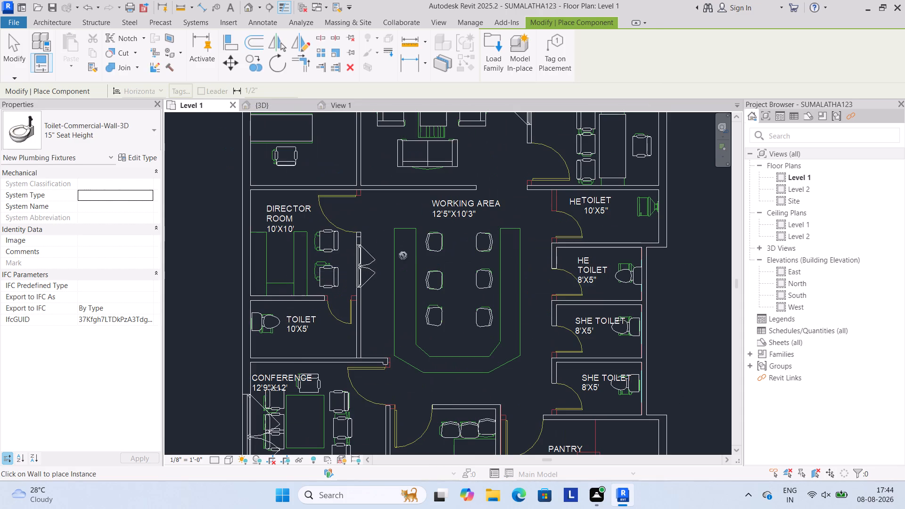
{"action": "left_click", "coordinate": [688, 290]}
{"action": "scroll", "coordinate": [688, 310], "scroll_direction": "down", "scroll_amount": 3}
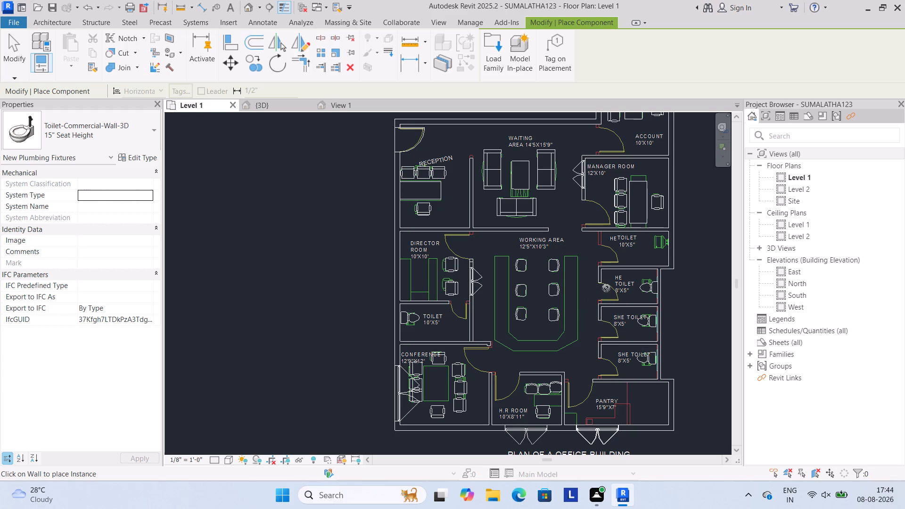
{"action": "left_click", "coordinate": [587, 331]}
{"action": "scroll", "coordinate": [586, 327], "scroll_direction": "up", "scroll_amount": 3}
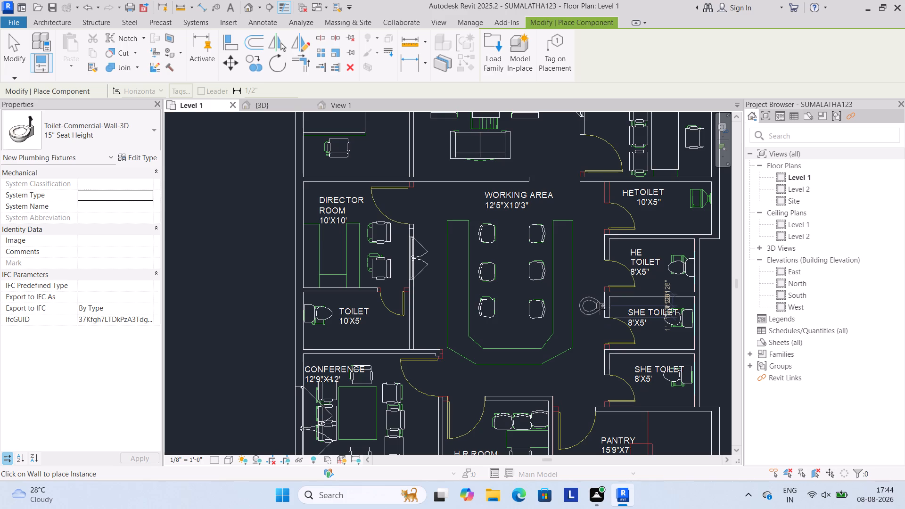
{"action": "left_click", "coordinate": [600, 309]}
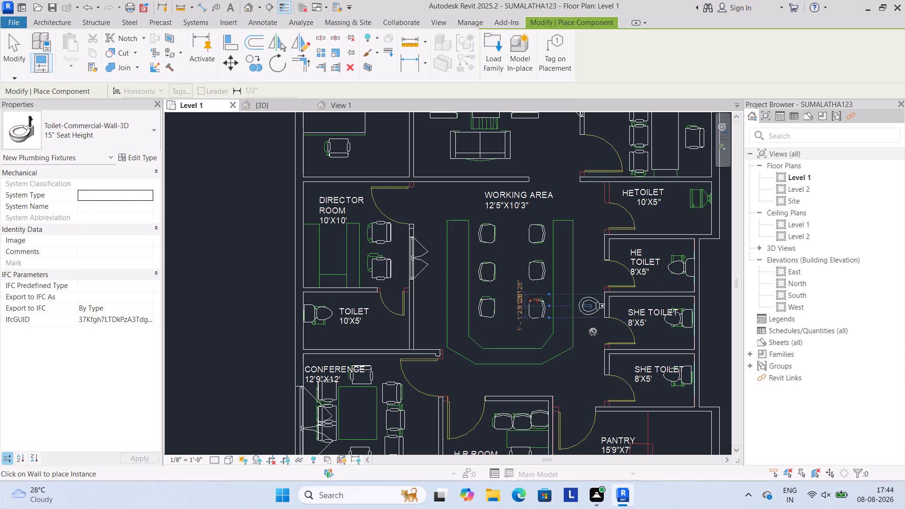
{"action": "key", "text": "Escape"}
{"action": "scroll", "coordinate": [592, 332], "scroll_direction": "down", "scroll_amount": 2}
{"action": "middle_click_drag", "start_coordinate": [586, 334], "coordinate": [556, 330]}
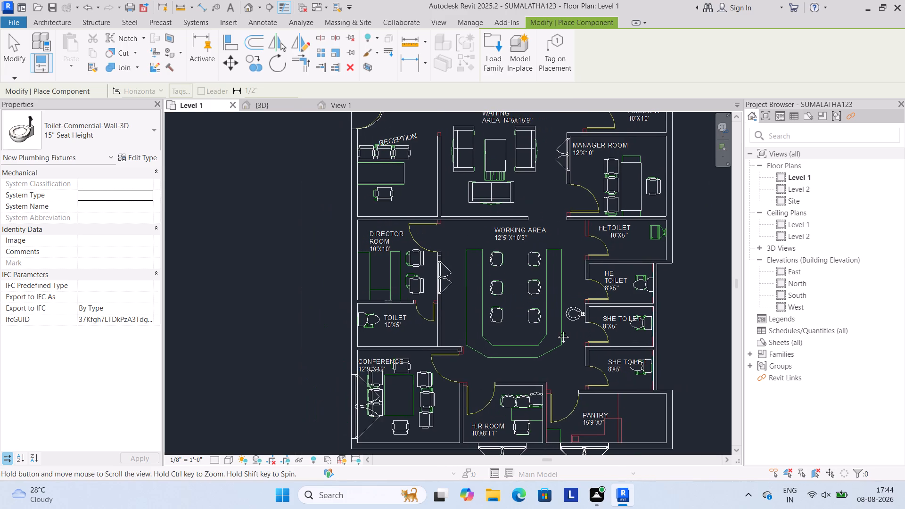
{"action": "middle_click_drag", "start_coordinate": [556, 330], "coordinate": [521, 312]}
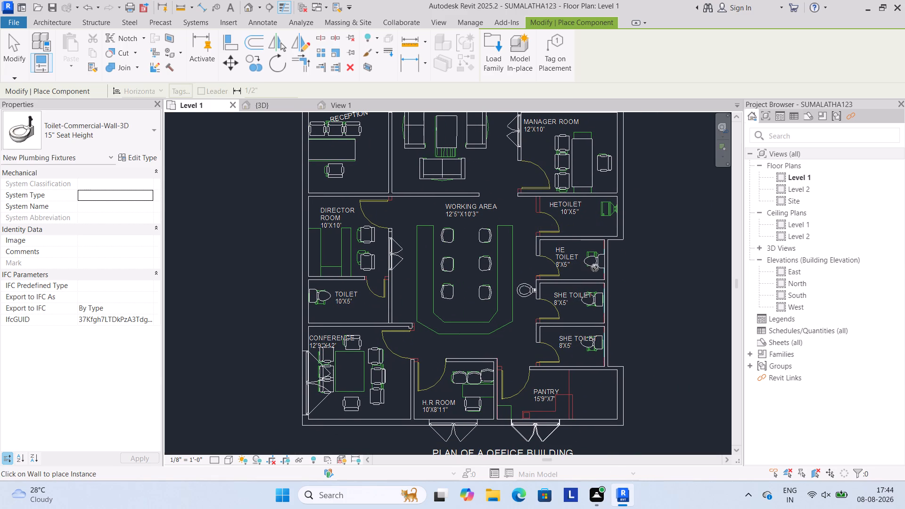
{"action": "scroll", "coordinate": [592, 270], "scroll_direction": "up", "scroll_amount": 3}
{"action": "scroll", "coordinate": [579, 262], "scroll_direction": "down", "scroll_amount": 3}
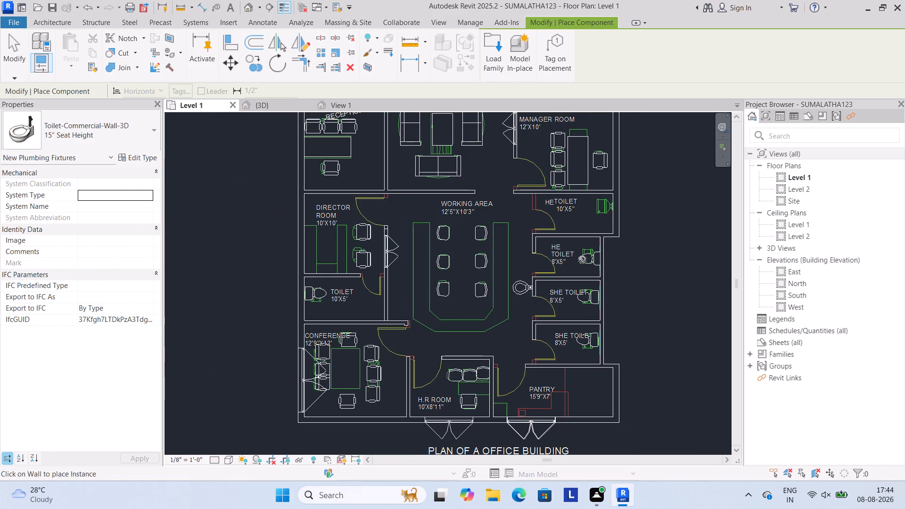
{"action": "key", "text": "Escape"}
Delete the Toilet-Domestic-3D fixture from the 8'X5" He Toilet.
{"action": "left_click", "coordinate": [585, 261]}
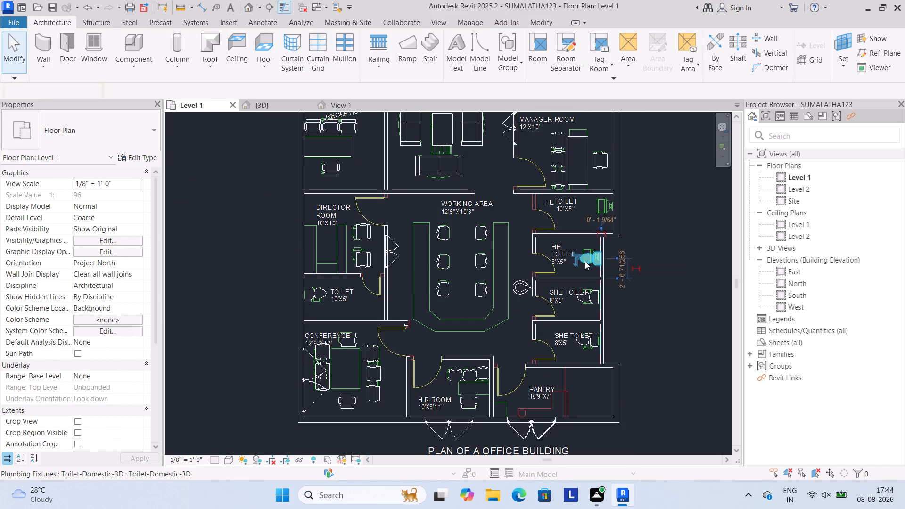
{"action": "key", "text": "Delete"}
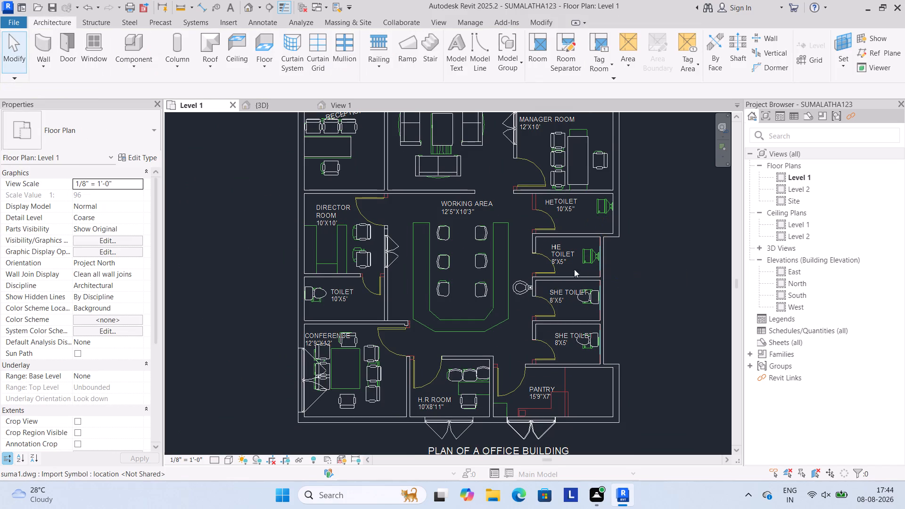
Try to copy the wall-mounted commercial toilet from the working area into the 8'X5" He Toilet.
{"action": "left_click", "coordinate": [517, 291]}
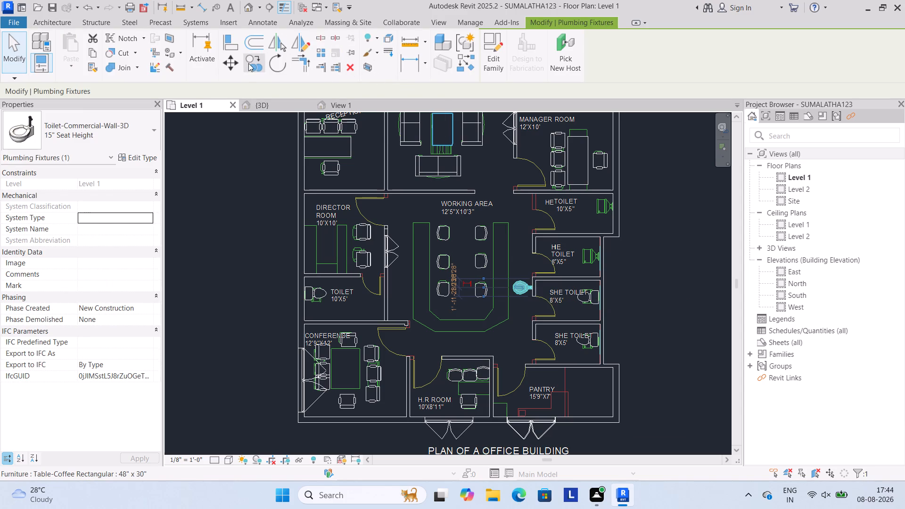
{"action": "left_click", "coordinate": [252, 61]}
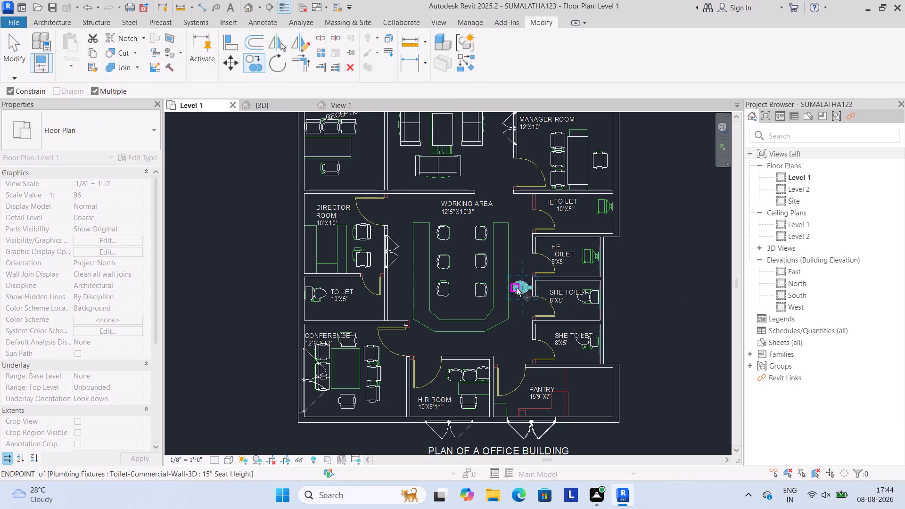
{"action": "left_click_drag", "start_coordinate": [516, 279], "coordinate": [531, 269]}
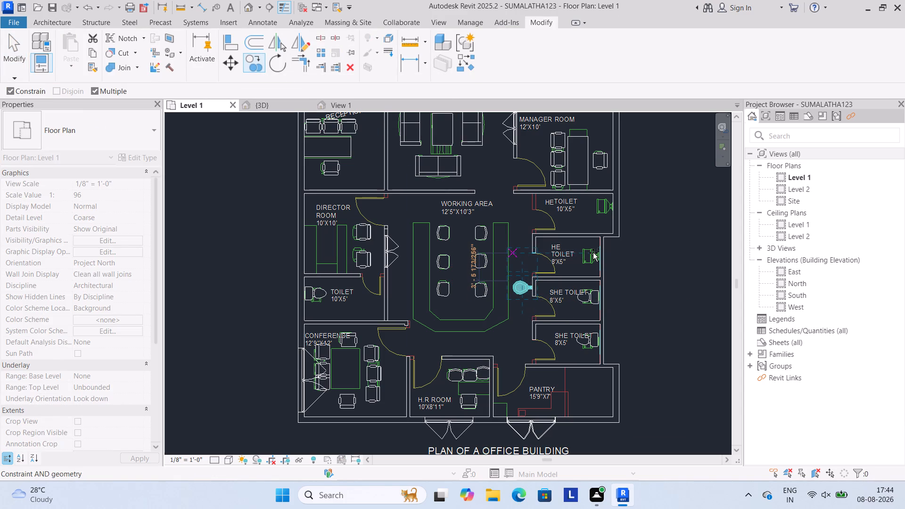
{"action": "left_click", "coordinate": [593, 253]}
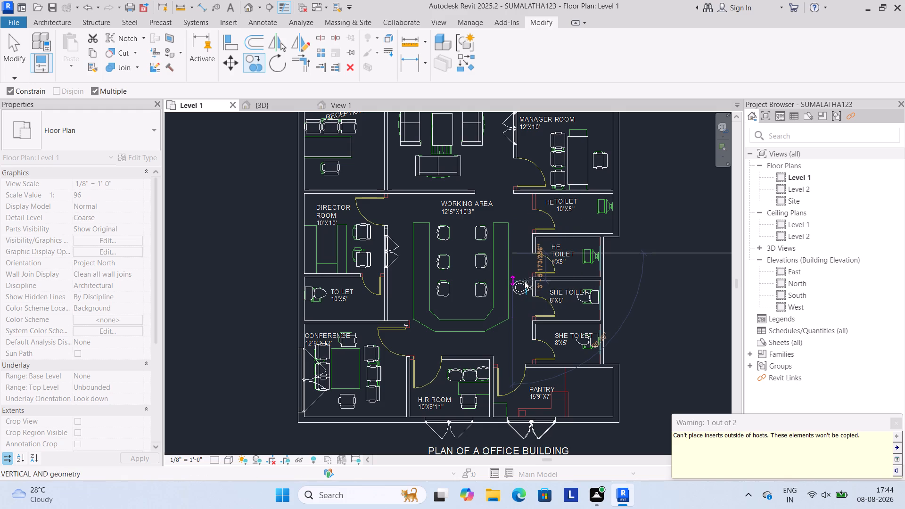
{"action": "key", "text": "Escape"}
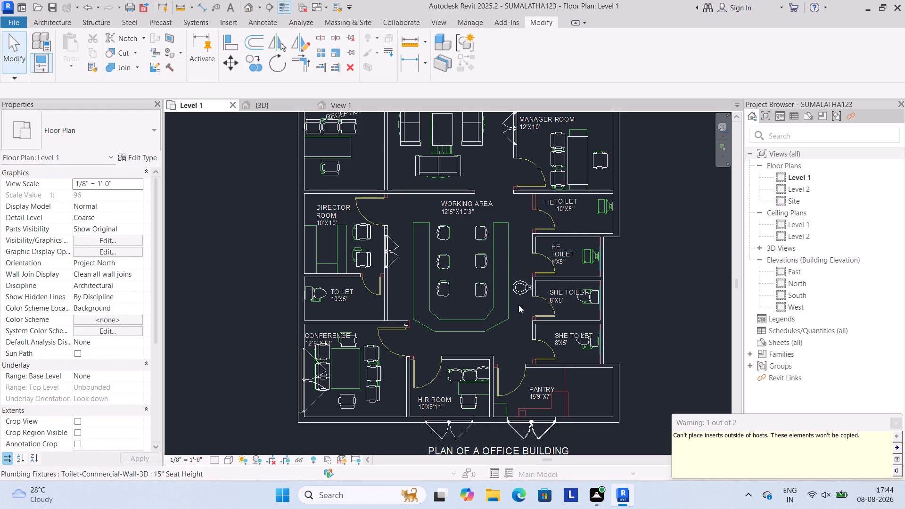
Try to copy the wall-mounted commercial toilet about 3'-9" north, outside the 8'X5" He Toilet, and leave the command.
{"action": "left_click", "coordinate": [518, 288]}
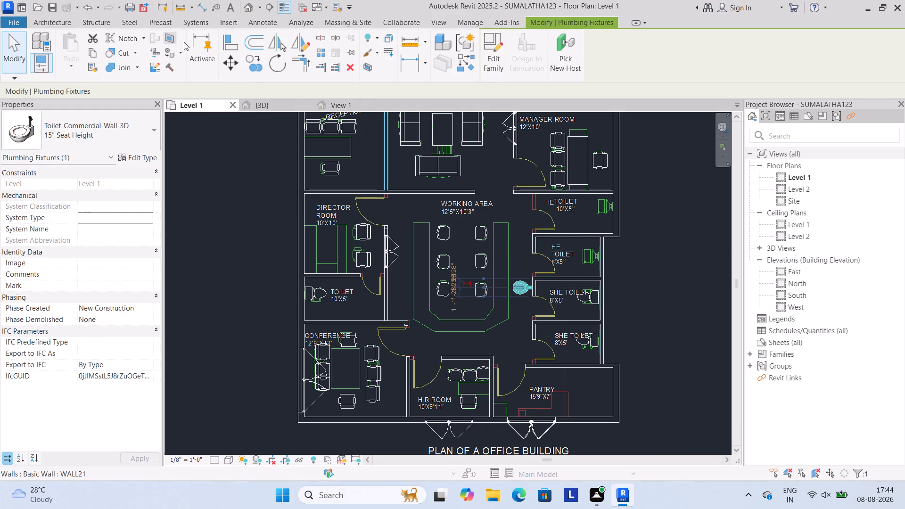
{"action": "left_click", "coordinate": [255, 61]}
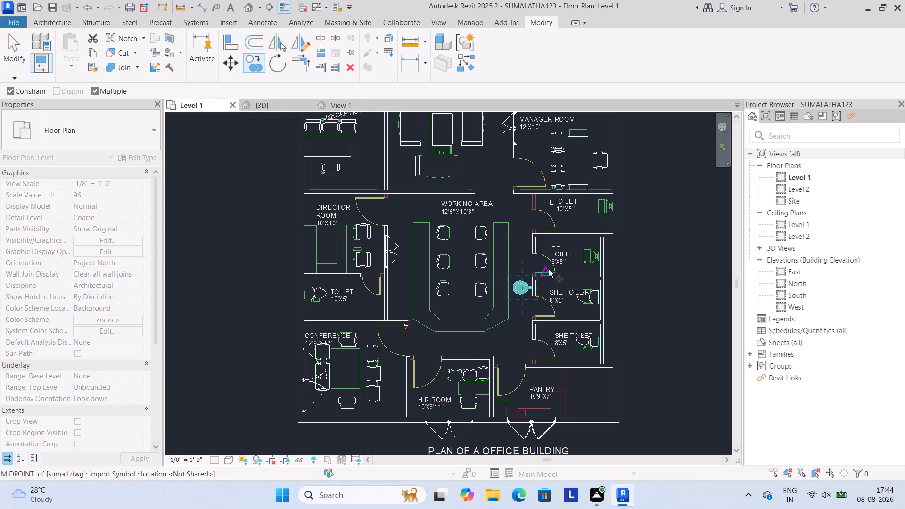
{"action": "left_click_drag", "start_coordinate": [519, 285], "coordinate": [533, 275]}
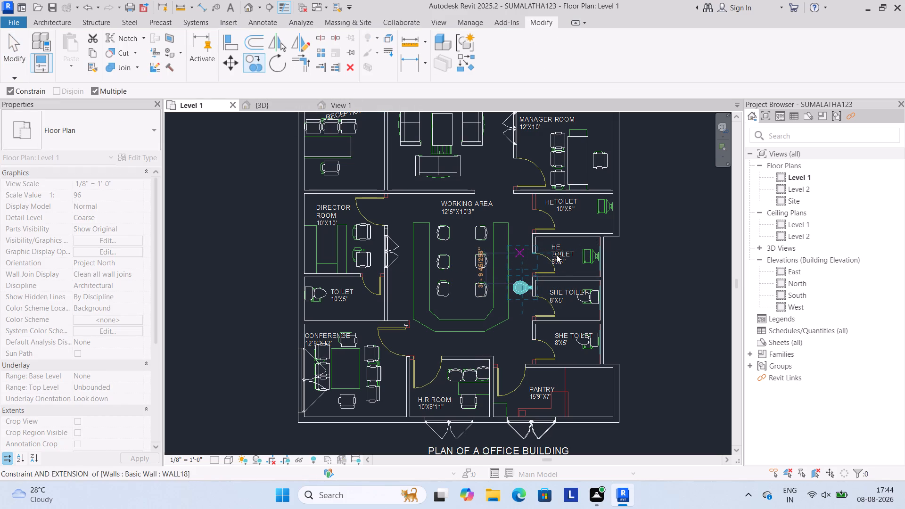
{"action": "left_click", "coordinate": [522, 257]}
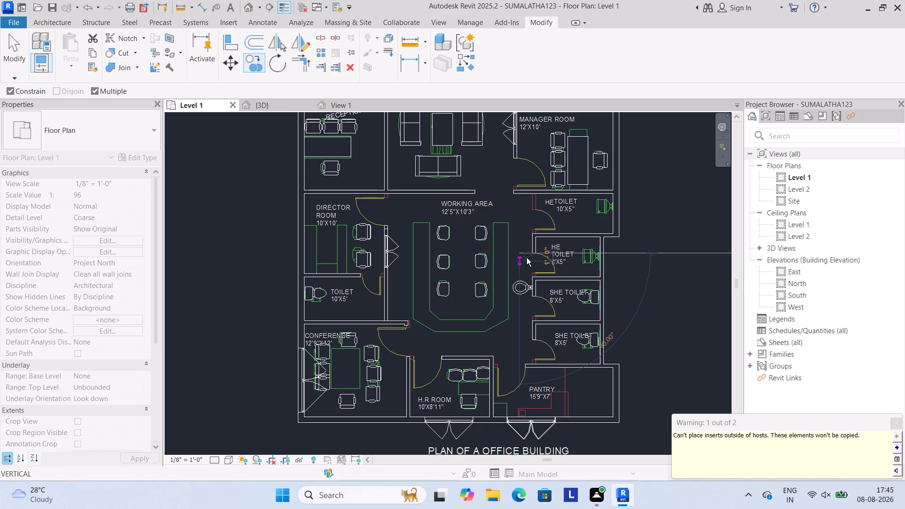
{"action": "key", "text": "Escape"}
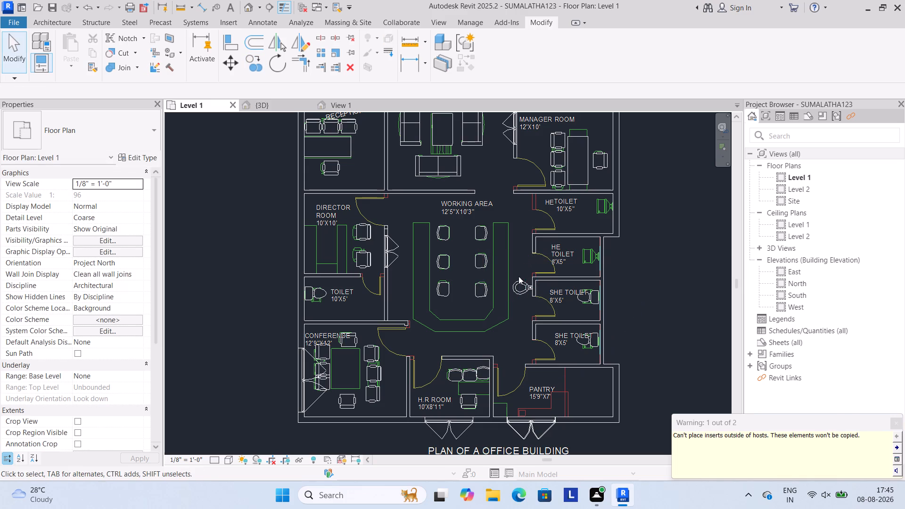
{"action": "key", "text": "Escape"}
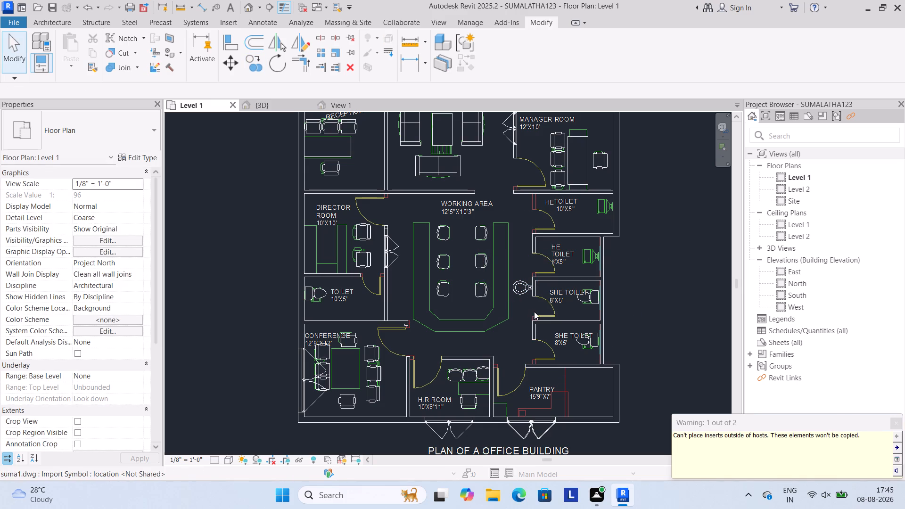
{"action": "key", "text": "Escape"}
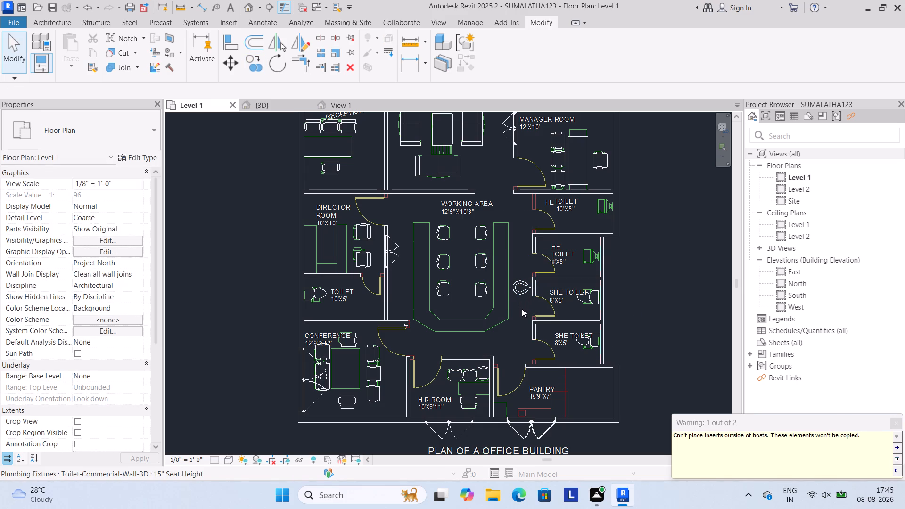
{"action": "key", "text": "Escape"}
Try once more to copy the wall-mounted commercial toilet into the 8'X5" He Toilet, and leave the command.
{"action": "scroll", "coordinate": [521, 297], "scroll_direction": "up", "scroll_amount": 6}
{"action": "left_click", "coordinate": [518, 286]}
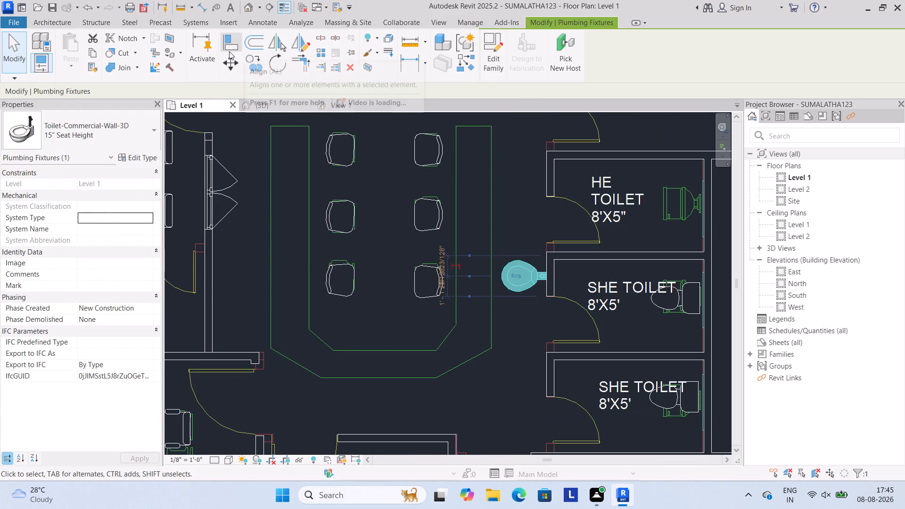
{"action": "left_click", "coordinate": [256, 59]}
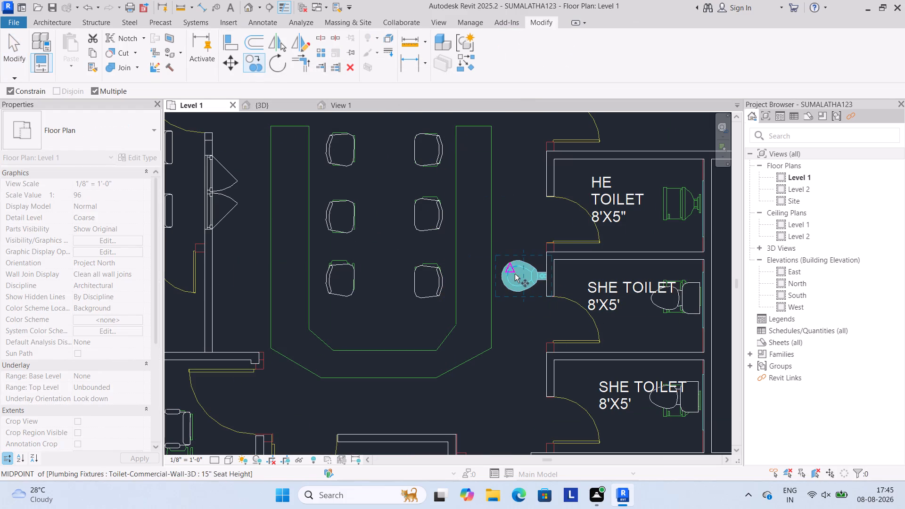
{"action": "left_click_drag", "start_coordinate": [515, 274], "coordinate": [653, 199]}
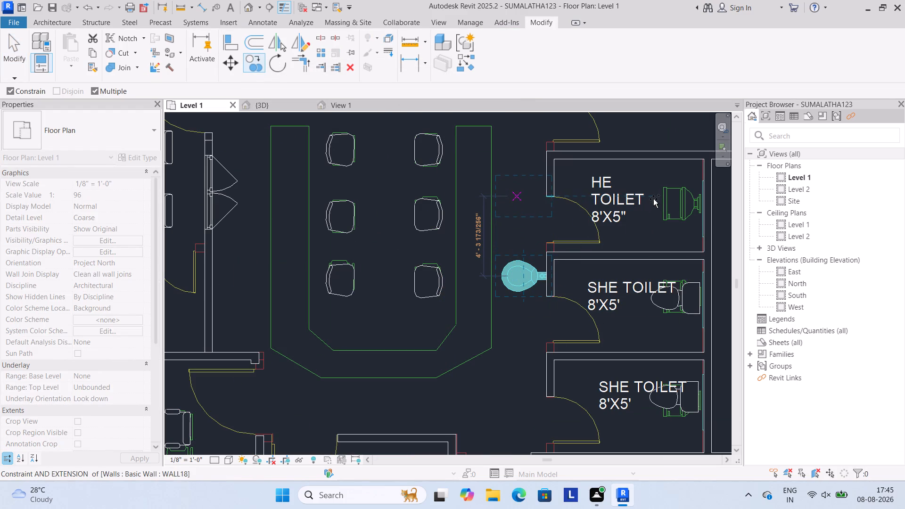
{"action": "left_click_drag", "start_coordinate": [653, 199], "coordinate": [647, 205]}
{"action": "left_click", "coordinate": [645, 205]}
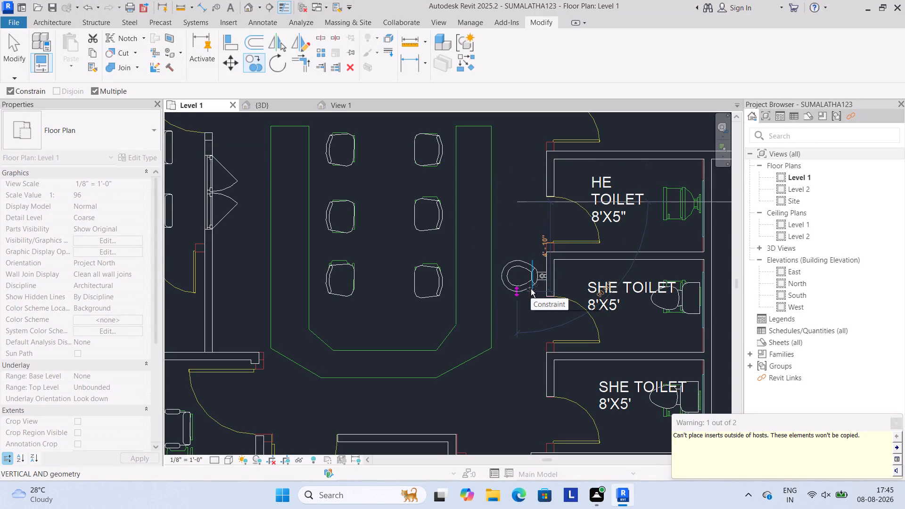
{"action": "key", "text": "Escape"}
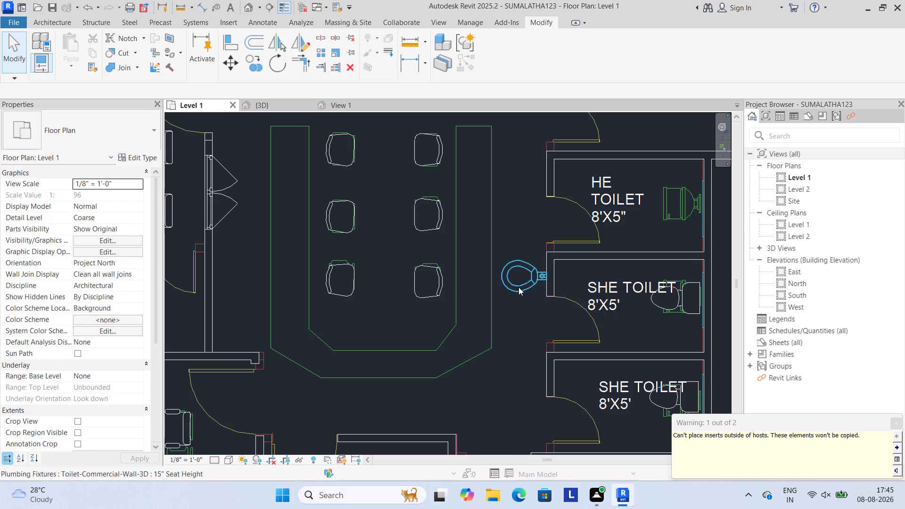
Move the wall-mounted toilet south along its wall line to the upper She Toilet's doorway, about 1'-3 5/8" past the wall end.
{"action": "left_click_drag", "start_coordinate": [522, 278], "coordinate": [550, 301]}
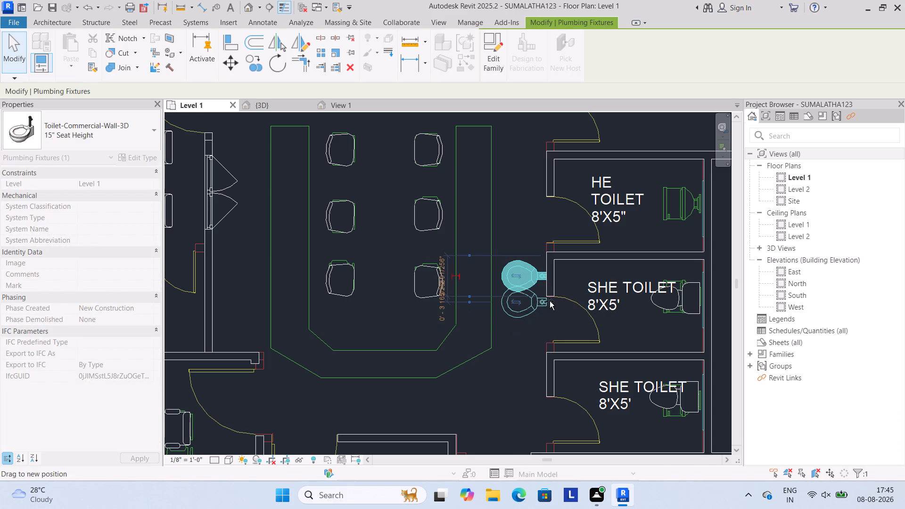
{"action": "left_click_drag", "start_coordinate": [550, 301], "coordinate": [523, 320]}
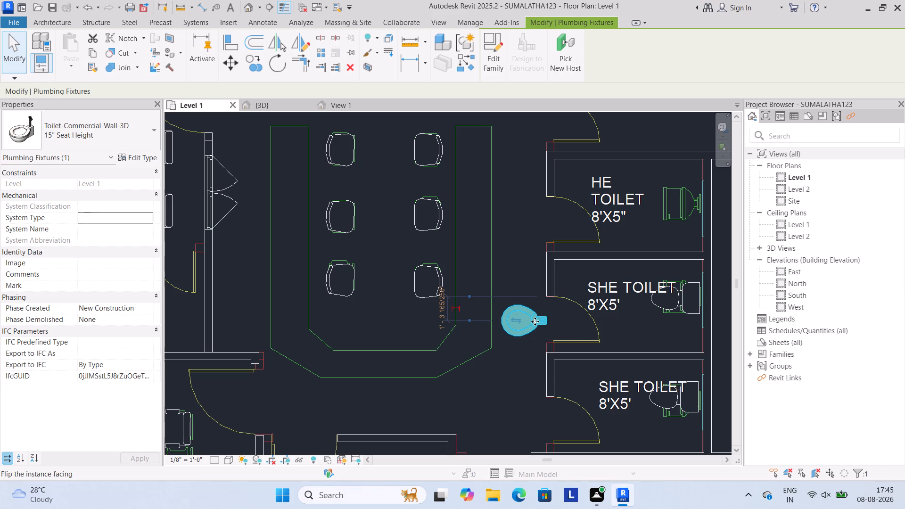
{"action": "key", "text": "Escape"}
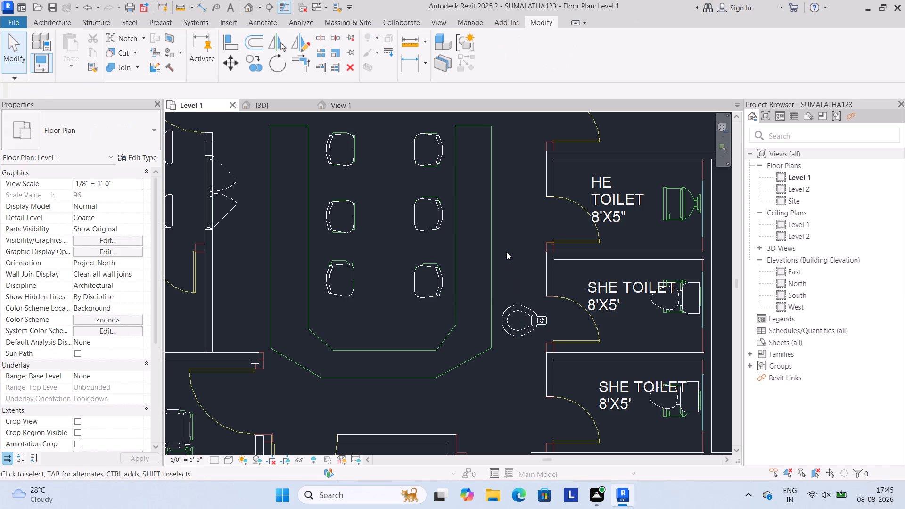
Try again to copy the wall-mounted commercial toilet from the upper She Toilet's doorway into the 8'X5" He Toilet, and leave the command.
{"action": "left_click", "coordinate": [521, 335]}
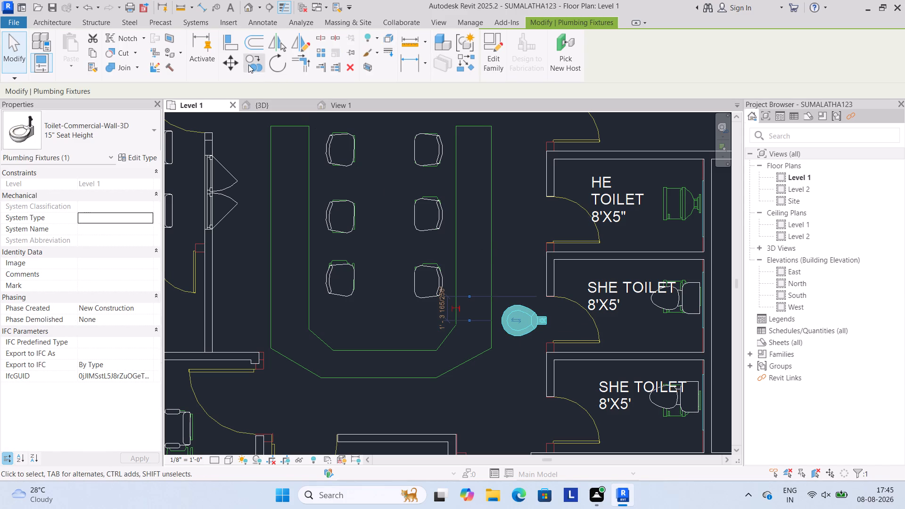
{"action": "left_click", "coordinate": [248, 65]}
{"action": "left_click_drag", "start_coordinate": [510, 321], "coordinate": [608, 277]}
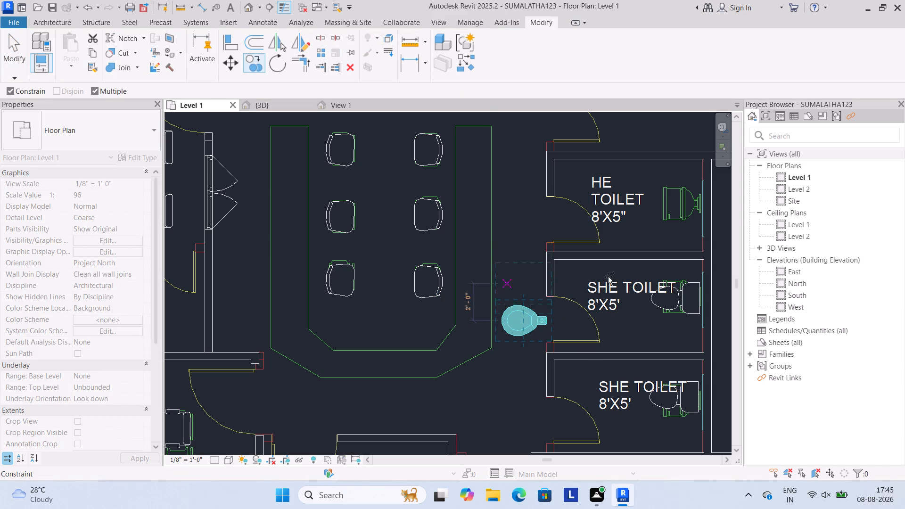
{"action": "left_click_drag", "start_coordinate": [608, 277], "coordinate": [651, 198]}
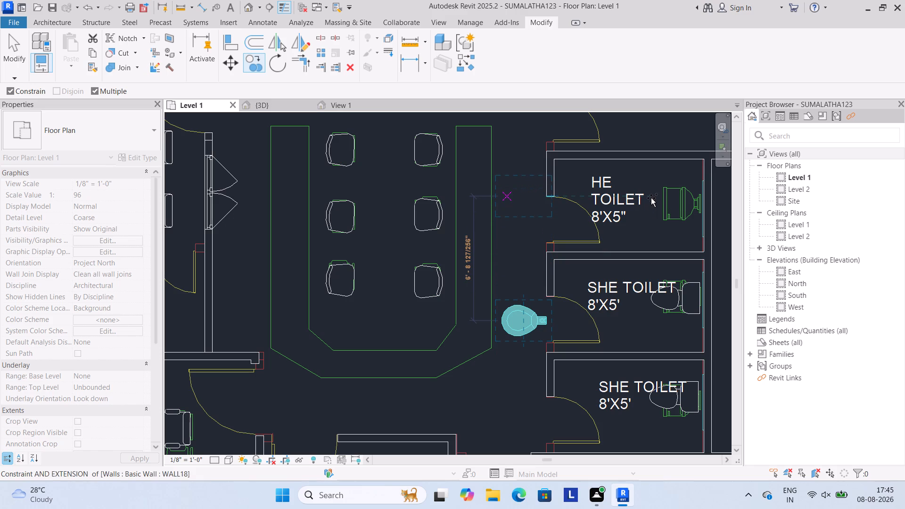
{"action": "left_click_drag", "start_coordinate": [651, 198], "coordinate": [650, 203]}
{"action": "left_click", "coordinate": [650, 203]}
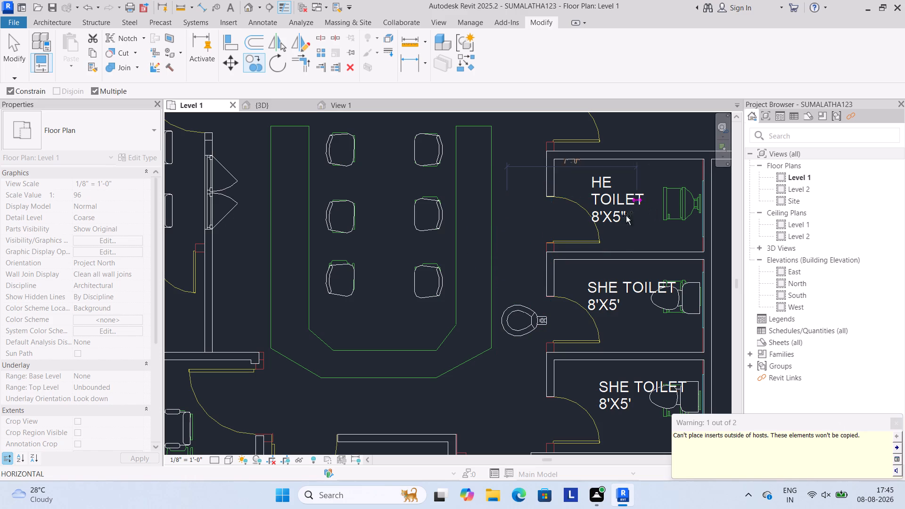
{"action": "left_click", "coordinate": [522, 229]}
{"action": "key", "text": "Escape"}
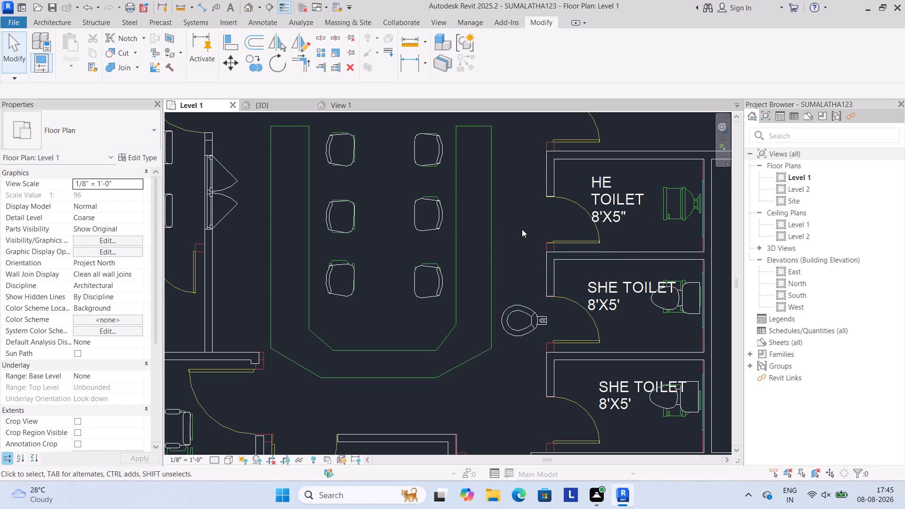
Move the wall-mounted commercial toilet about 6'-6" north along its wall line to the 8'X5" He Toilet's doorway.
{"action": "scroll", "coordinate": [522, 229], "scroll_direction": "down", "scroll_amount": 4}
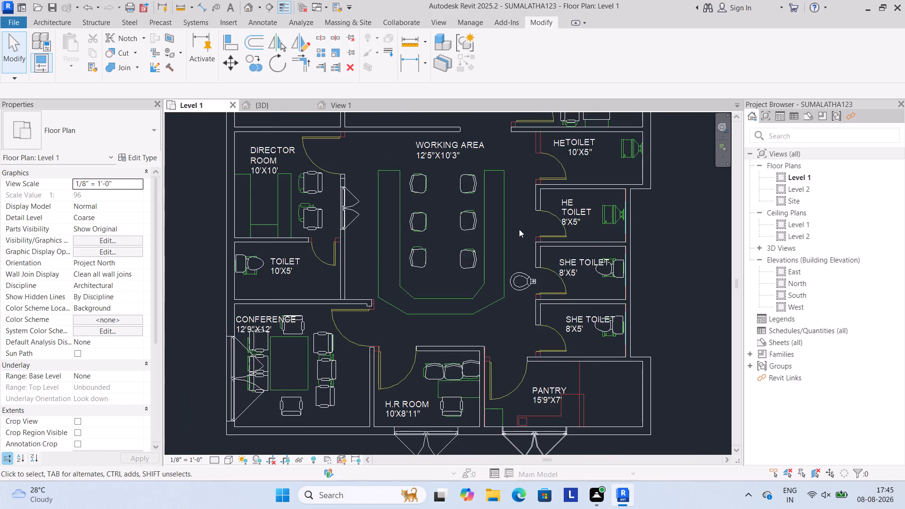
{"action": "scroll", "coordinate": [515, 236], "scroll_direction": "down", "scroll_amount": 1}
{"action": "left_click", "coordinate": [520, 276]}
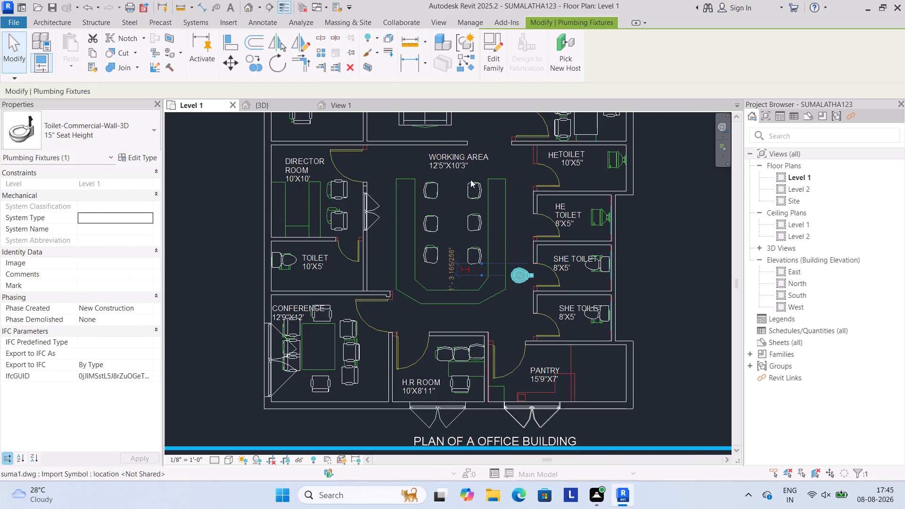
{"action": "left_click", "coordinate": [233, 61]}
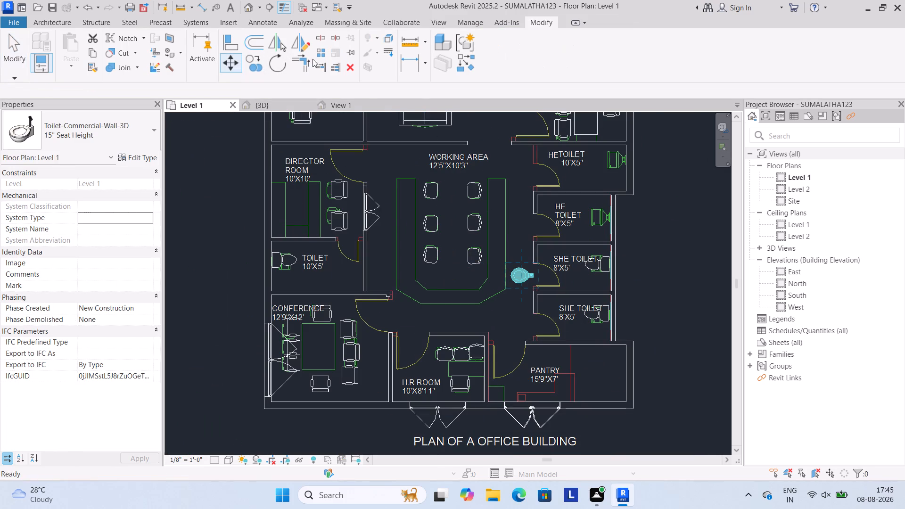
{"action": "left_click_drag", "start_coordinate": [524, 275], "coordinate": [526, 227]}
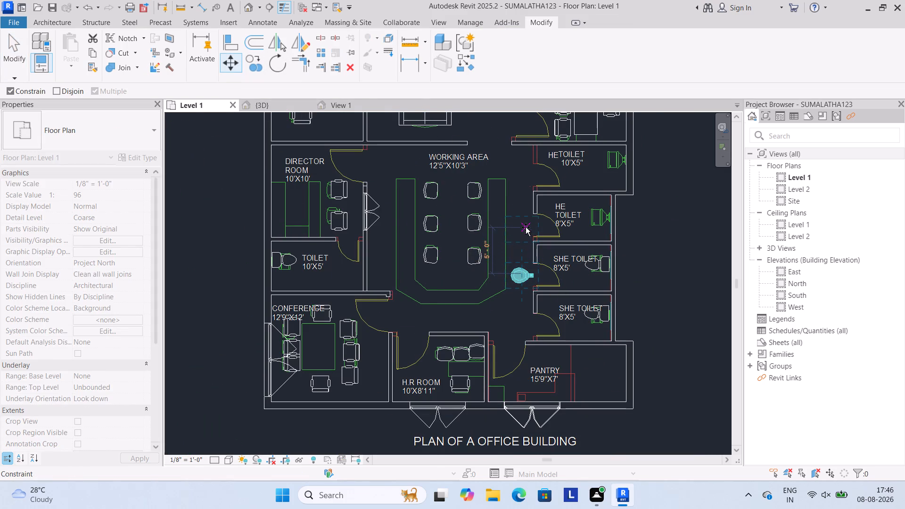
{"action": "left_click_drag", "start_coordinate": [526, 227], "coordinate": [528, 217]}
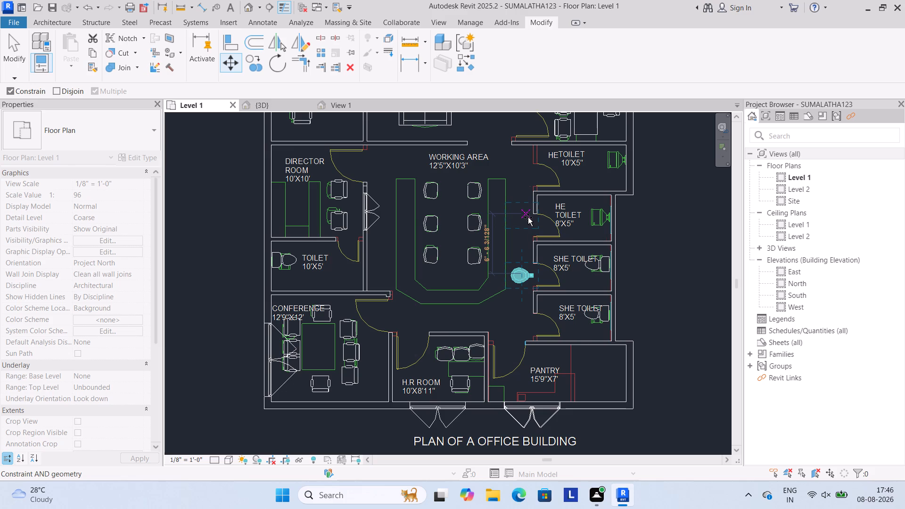
{"action": "left_click", "coordinate": [528, 217]}
{"action": "scroll", "coordinate": [514, 223], "scroll_direction": "up", "scroll_amount": 2}
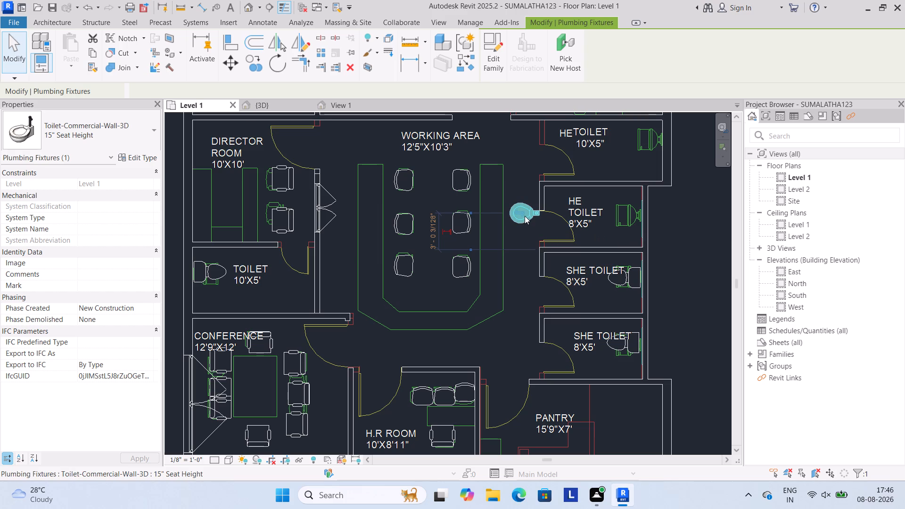
{"action": "scroll", "coordinate": [516, 222], "scroll_direction": "down", "scroll_amount": 1}
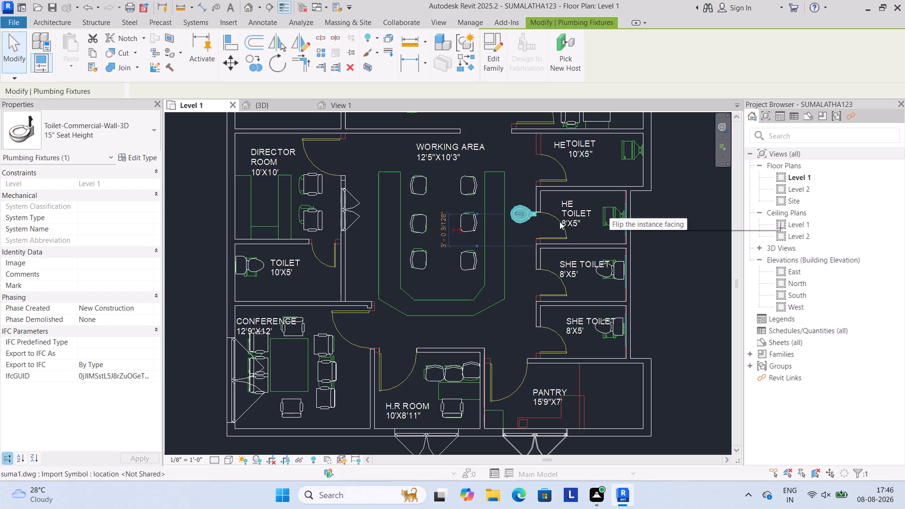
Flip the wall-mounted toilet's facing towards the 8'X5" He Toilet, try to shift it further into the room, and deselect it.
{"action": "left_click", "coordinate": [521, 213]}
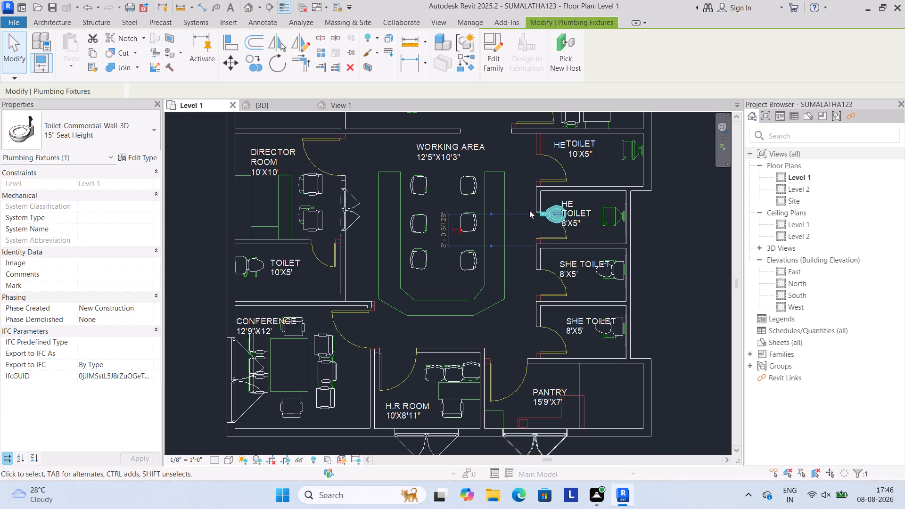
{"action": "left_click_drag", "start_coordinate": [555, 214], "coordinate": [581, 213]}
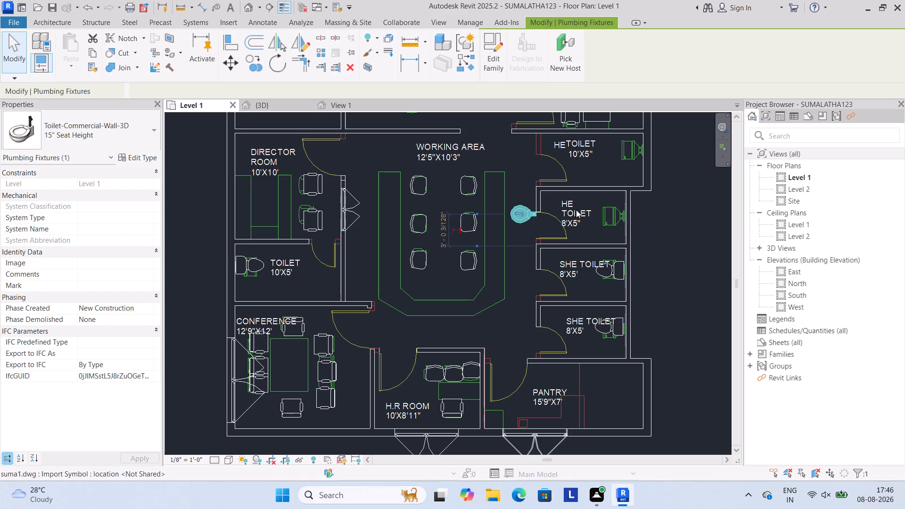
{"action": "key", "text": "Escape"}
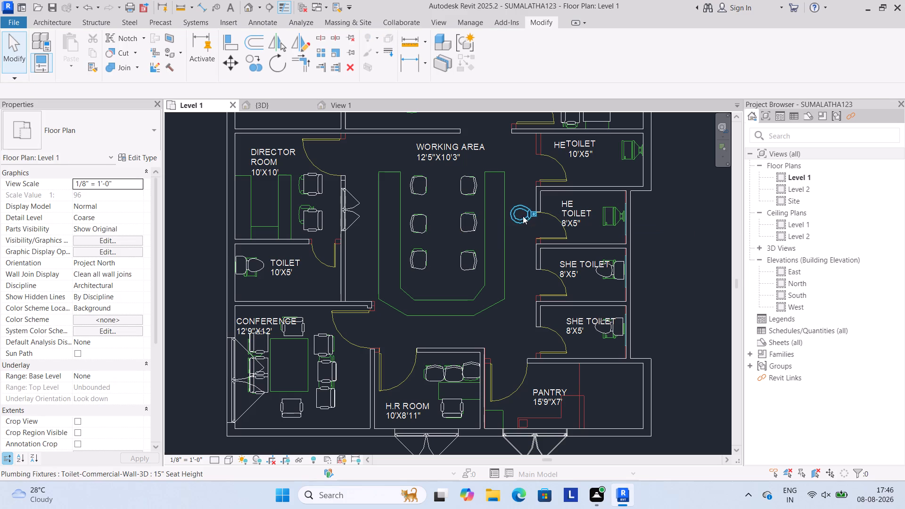
Try to move the wall-mounted commercial toilet east to the far wall of the 8'X5" He Toilet.
{"action": "left_click", "coordinate": [516, 213]}
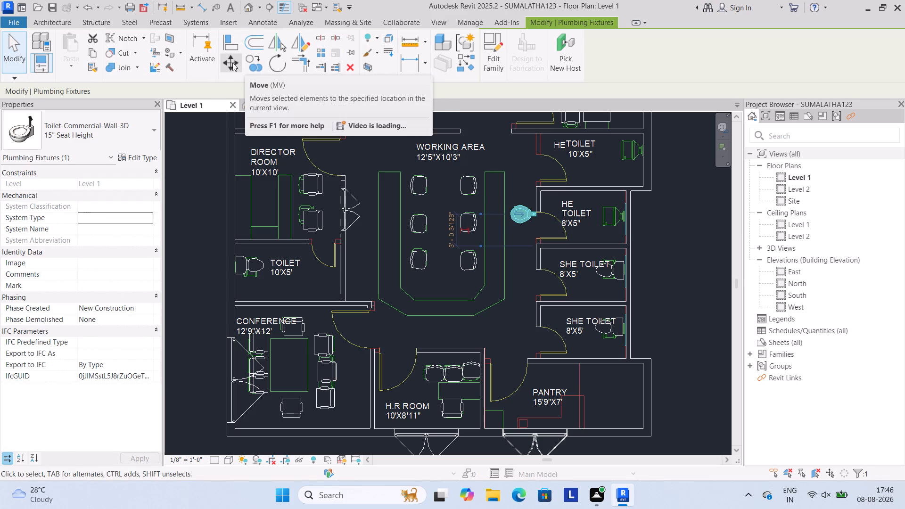
{"action": "left_click", "coordinate": [232, 63]}
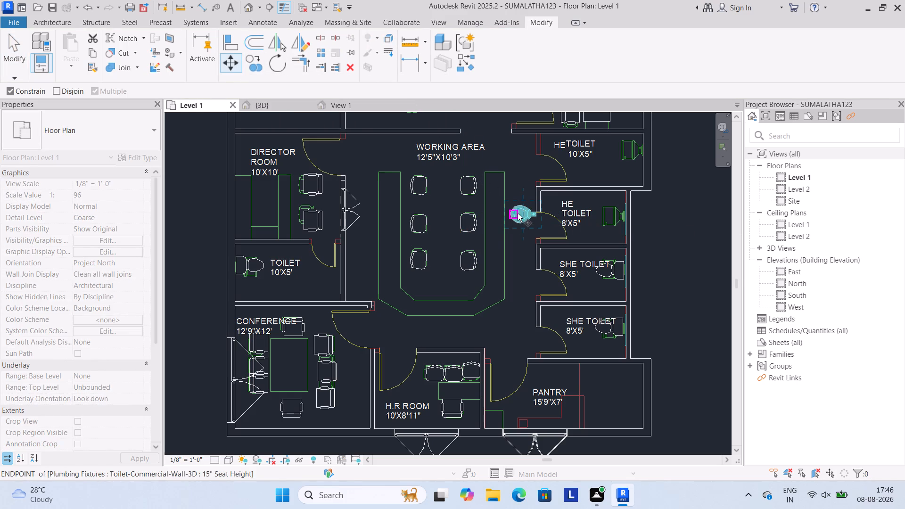
{"action": "left_click_drag", "start_coordinate": [518, 212], "coordinate": [618, 209]}
{"action": "left_click", "coordinate": [617, 209]}
Shift the imported suma1.dwg plan slightly east relative to the modelled walls.
{"action": "left_click_drag", "start_coordinate": [592, 218], "coordinate": [609, 217]}
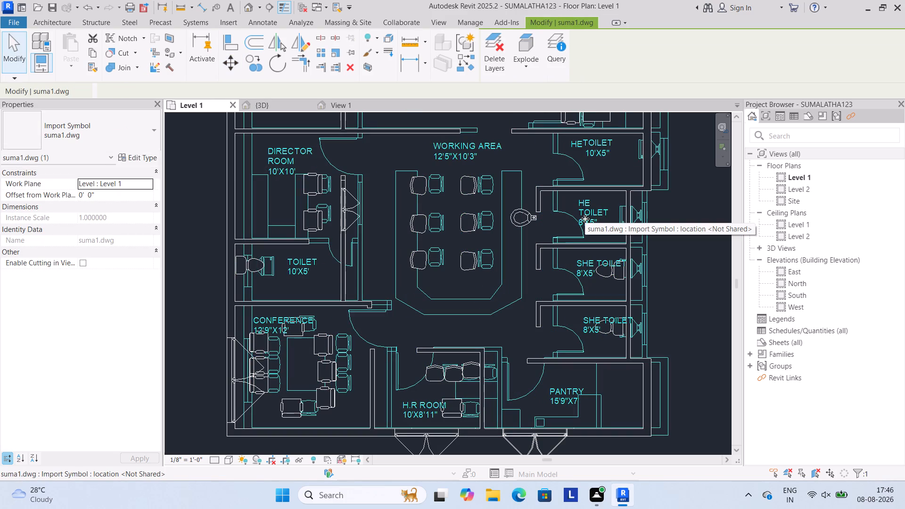
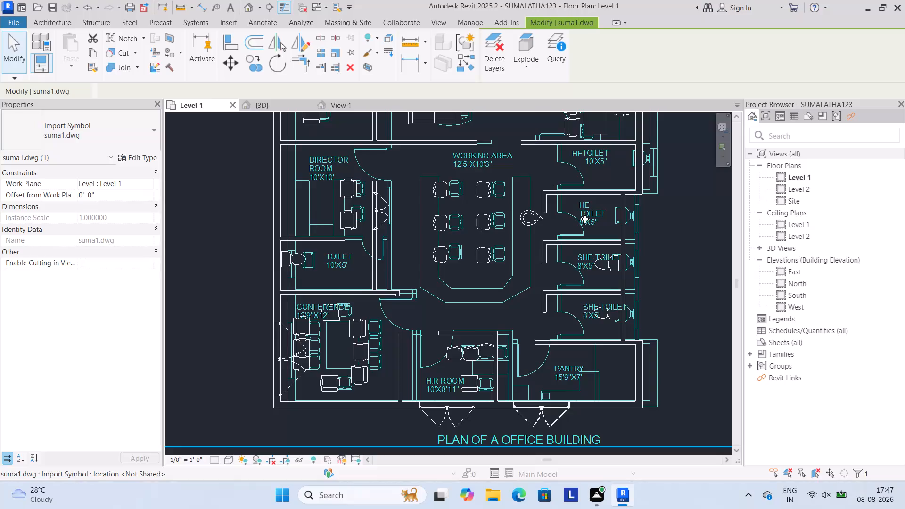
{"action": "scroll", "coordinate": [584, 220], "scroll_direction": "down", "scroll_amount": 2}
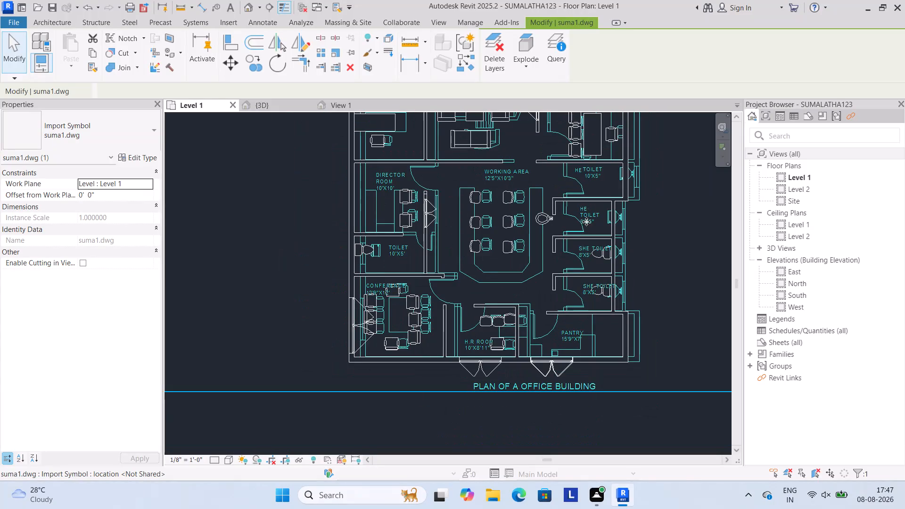
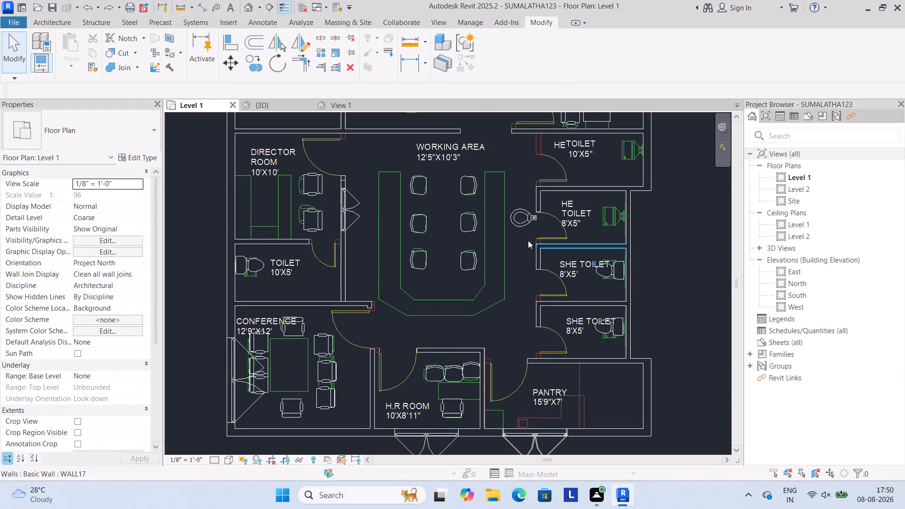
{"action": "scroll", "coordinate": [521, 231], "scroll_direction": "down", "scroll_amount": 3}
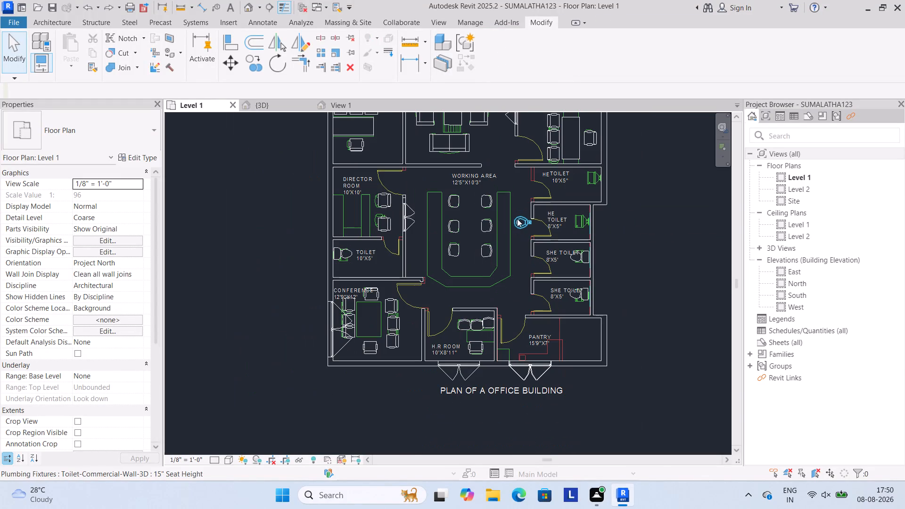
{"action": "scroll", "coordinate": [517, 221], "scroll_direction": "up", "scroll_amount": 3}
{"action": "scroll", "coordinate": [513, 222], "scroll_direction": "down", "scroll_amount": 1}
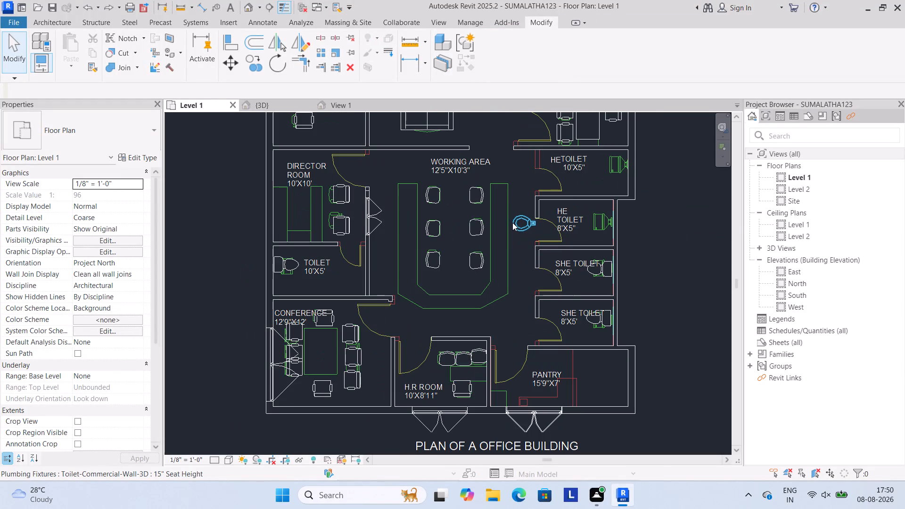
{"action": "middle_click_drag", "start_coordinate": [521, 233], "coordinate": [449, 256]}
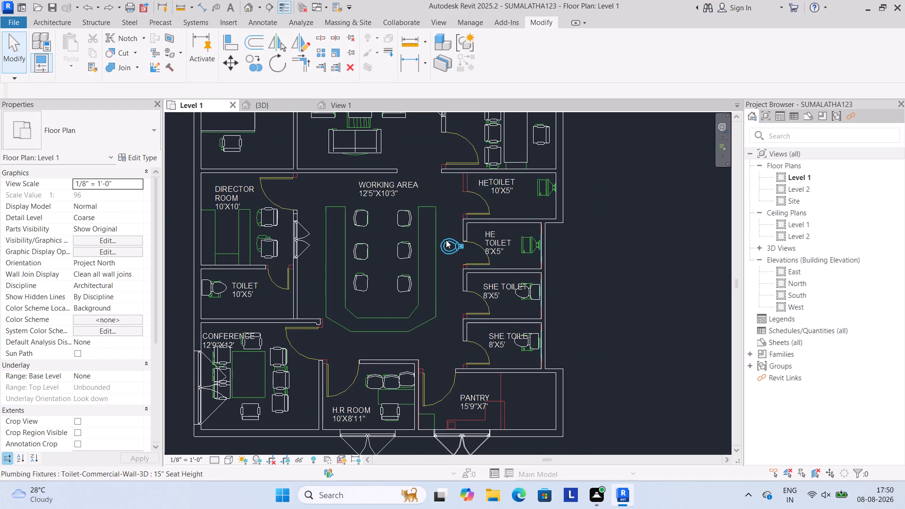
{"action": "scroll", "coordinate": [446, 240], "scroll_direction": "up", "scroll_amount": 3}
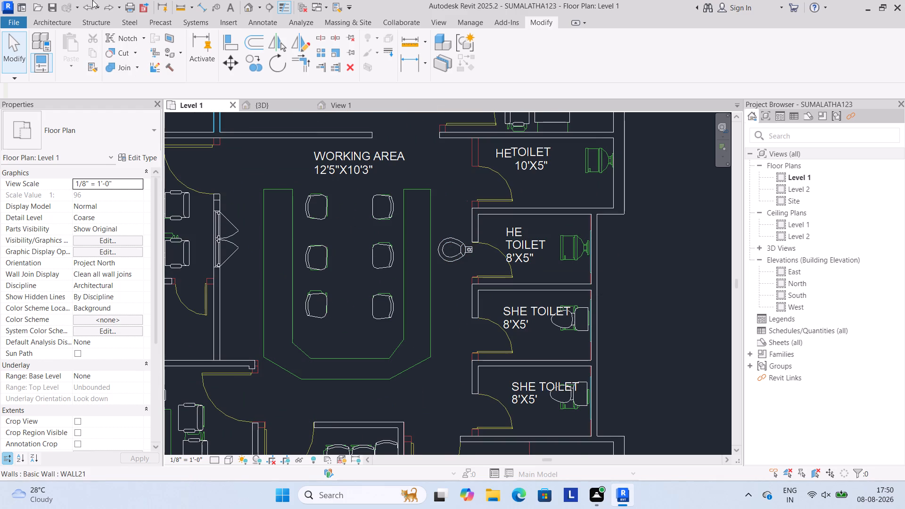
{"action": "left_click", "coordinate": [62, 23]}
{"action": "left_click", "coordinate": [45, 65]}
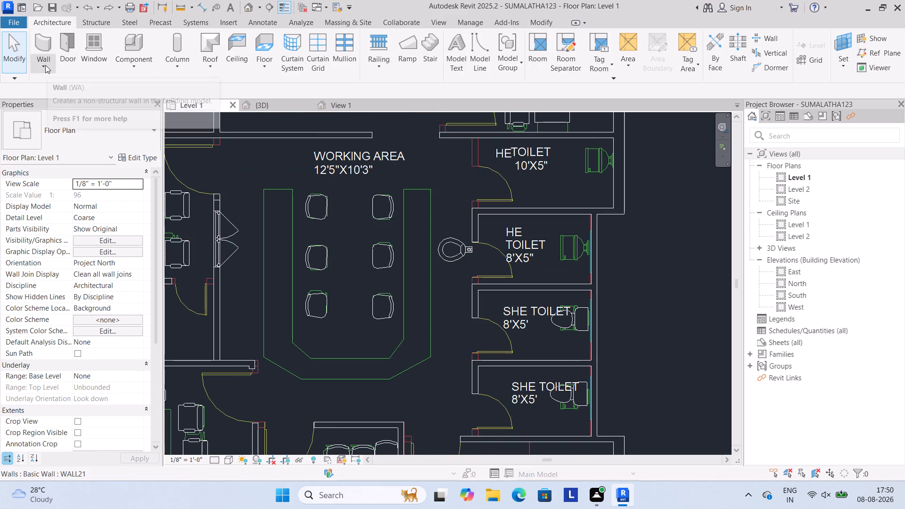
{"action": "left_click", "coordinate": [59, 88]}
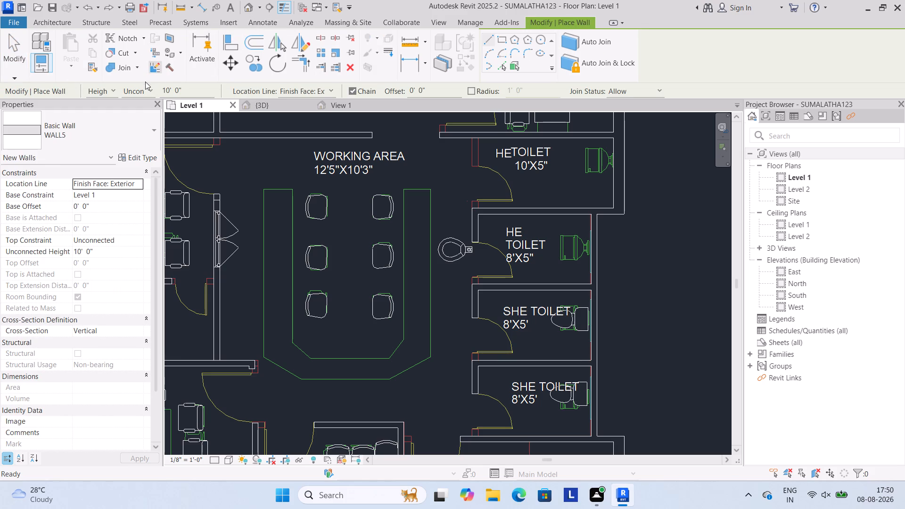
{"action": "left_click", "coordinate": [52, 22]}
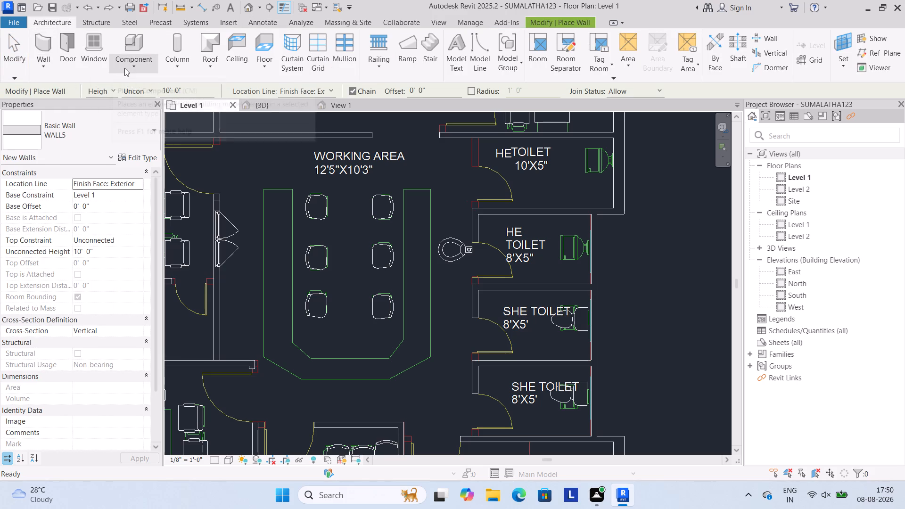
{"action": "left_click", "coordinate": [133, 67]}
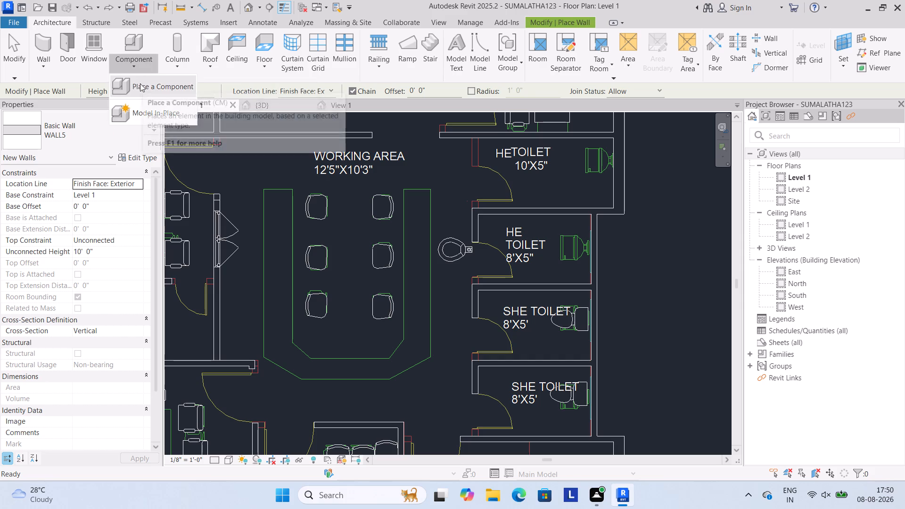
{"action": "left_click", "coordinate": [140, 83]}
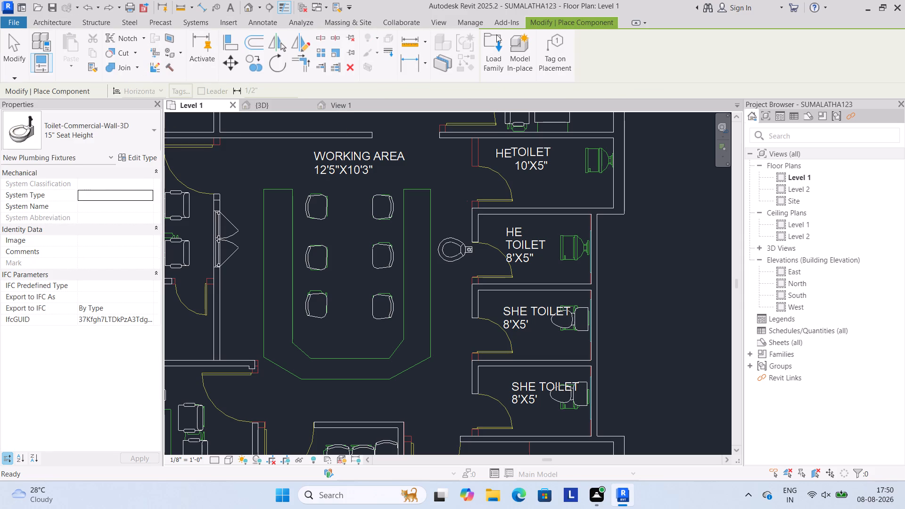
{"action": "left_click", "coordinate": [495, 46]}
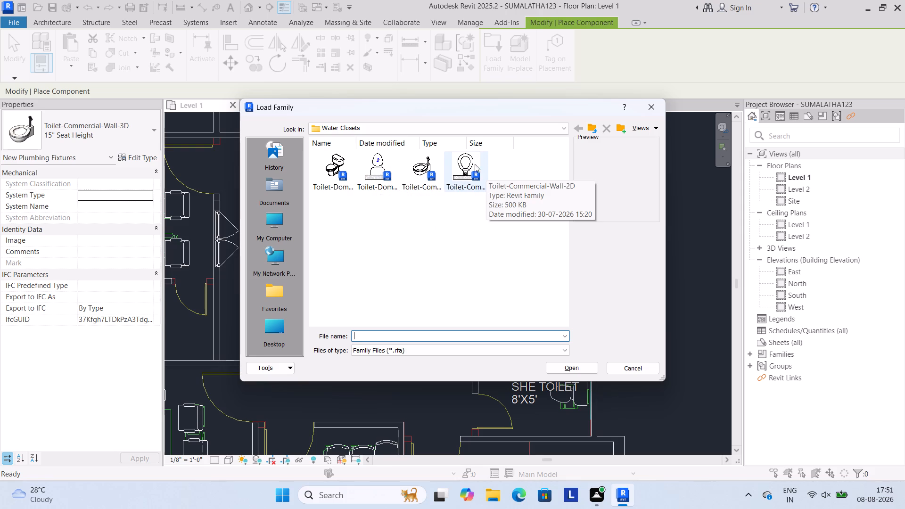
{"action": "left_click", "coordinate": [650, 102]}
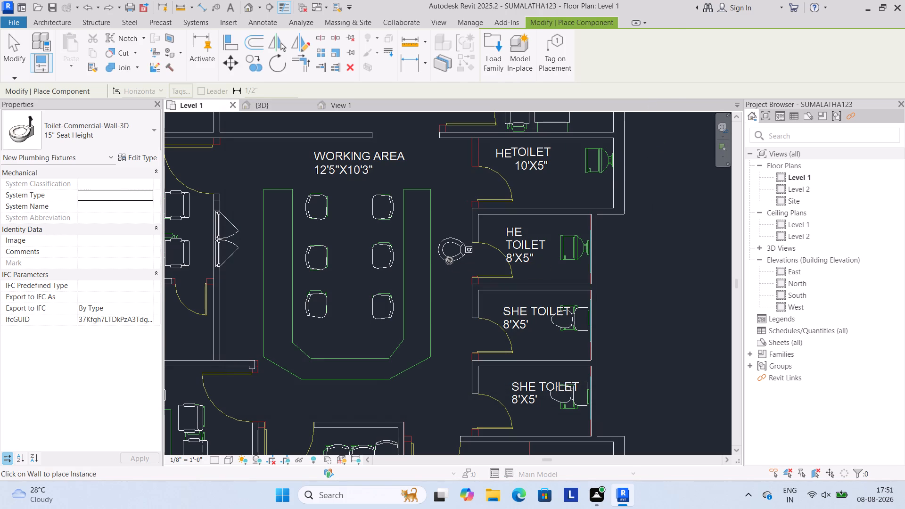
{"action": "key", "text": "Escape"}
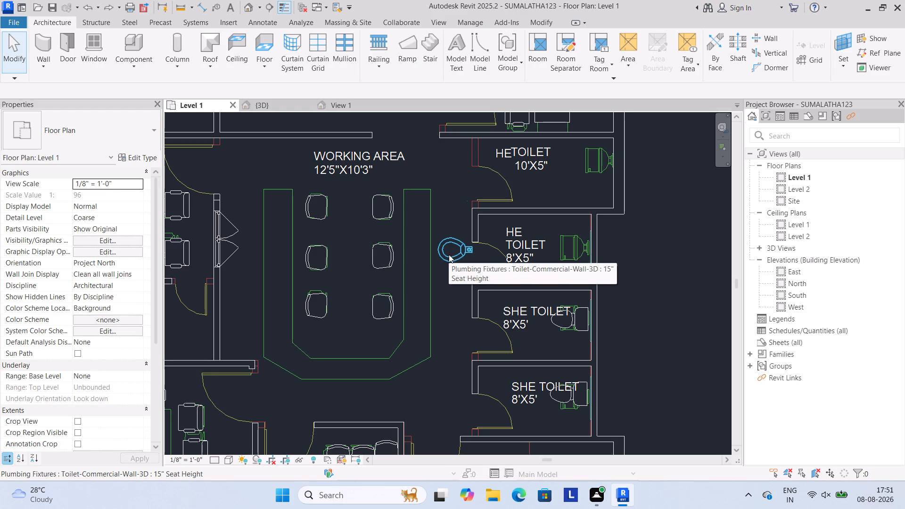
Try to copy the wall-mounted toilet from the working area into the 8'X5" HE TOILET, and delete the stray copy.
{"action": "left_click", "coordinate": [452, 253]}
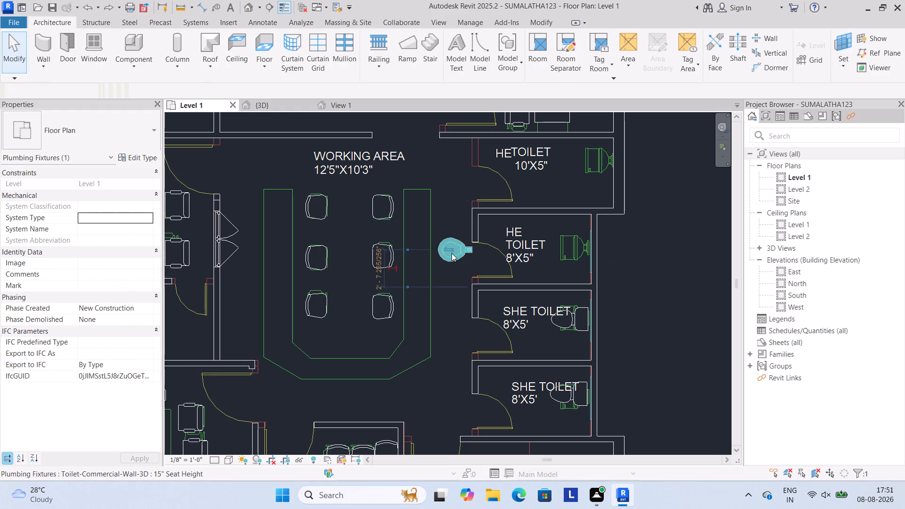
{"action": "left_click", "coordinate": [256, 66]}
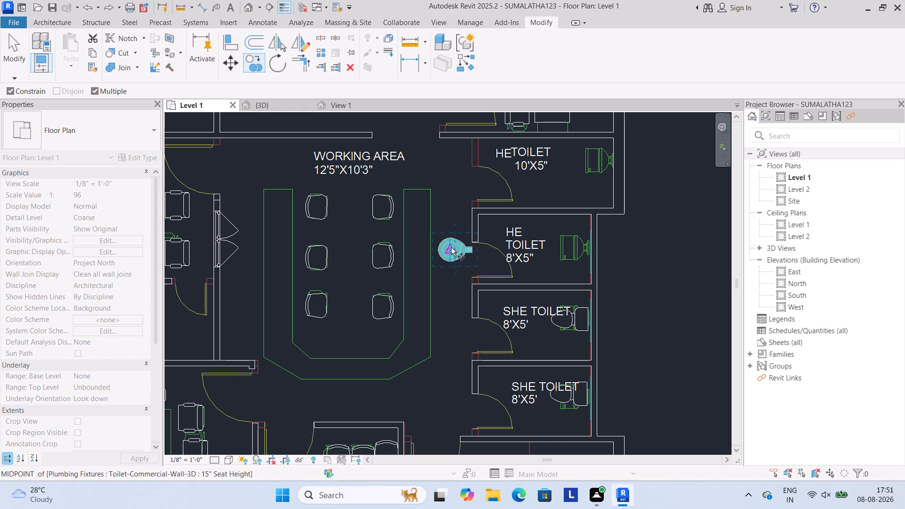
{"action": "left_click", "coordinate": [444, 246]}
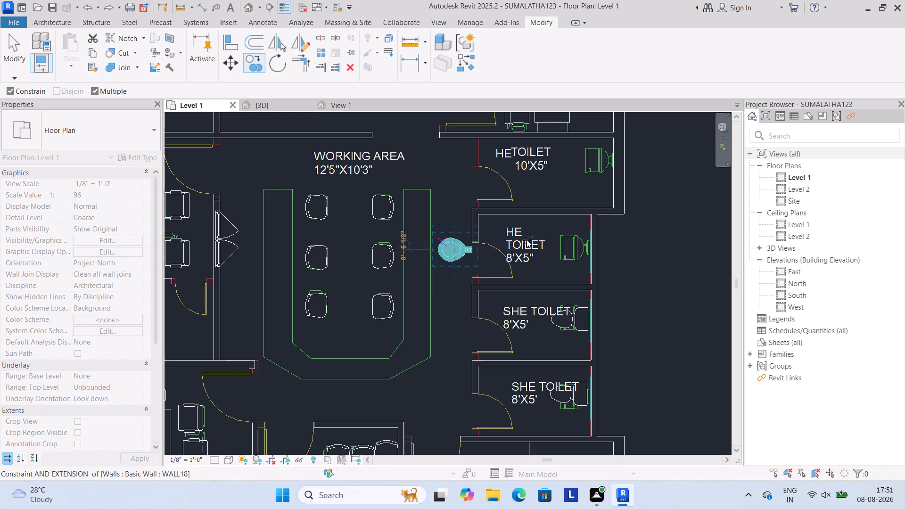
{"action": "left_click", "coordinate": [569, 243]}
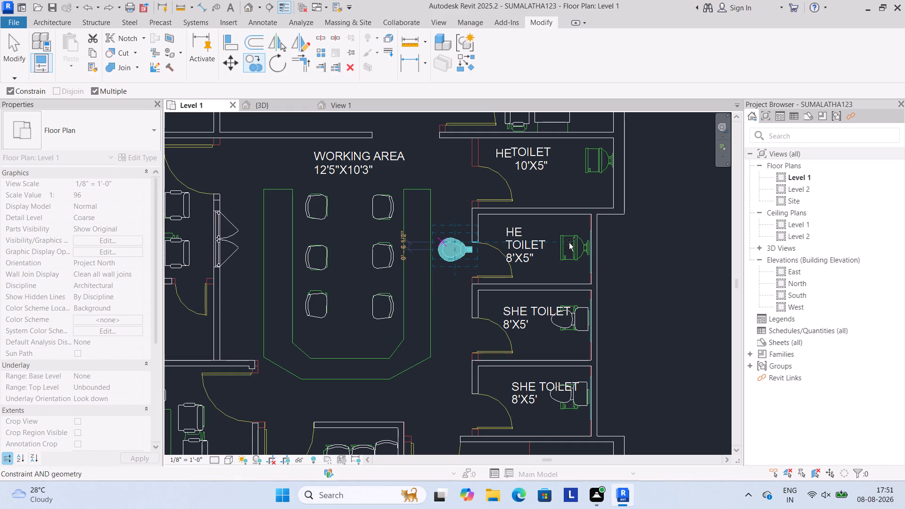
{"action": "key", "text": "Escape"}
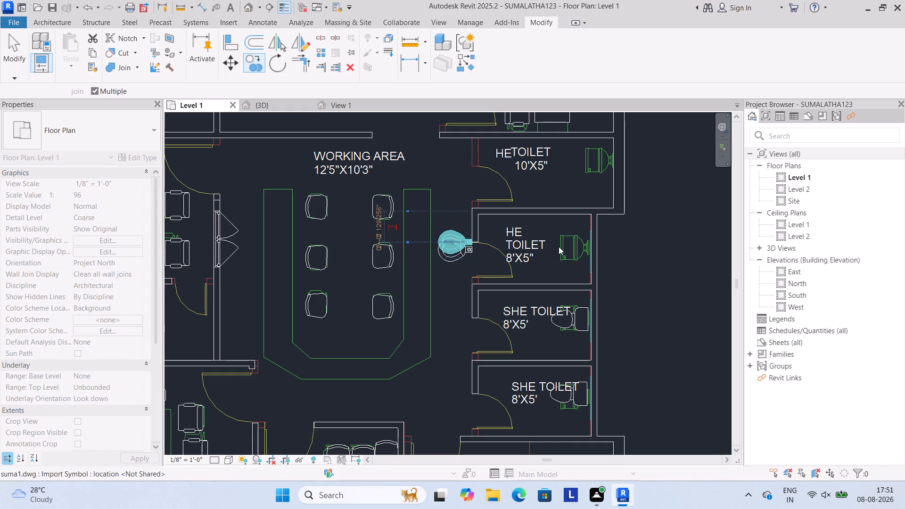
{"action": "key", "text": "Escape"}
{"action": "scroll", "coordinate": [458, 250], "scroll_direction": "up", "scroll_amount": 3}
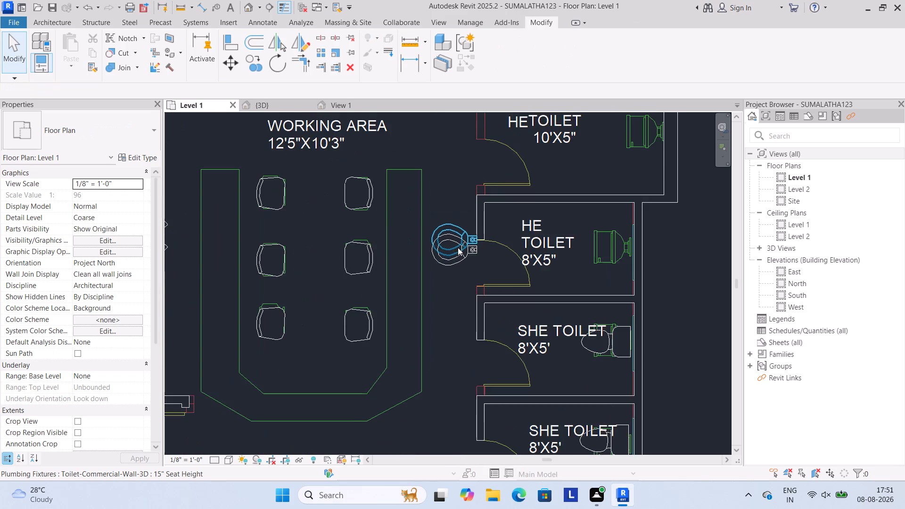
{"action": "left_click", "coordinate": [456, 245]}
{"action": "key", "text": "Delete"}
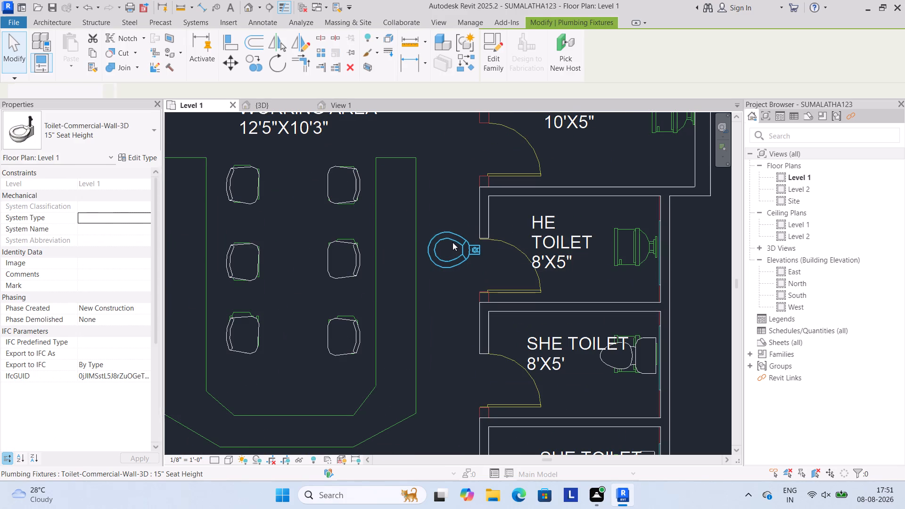
Delete the Toilet-Commercial-Wall-3D fixture standing in the working area just outside the 8'X5" HE TOILET.
{"action": "scroll", "coordinate": [450, 247], "scroll_direction": "down", "scroll_amount": 3}
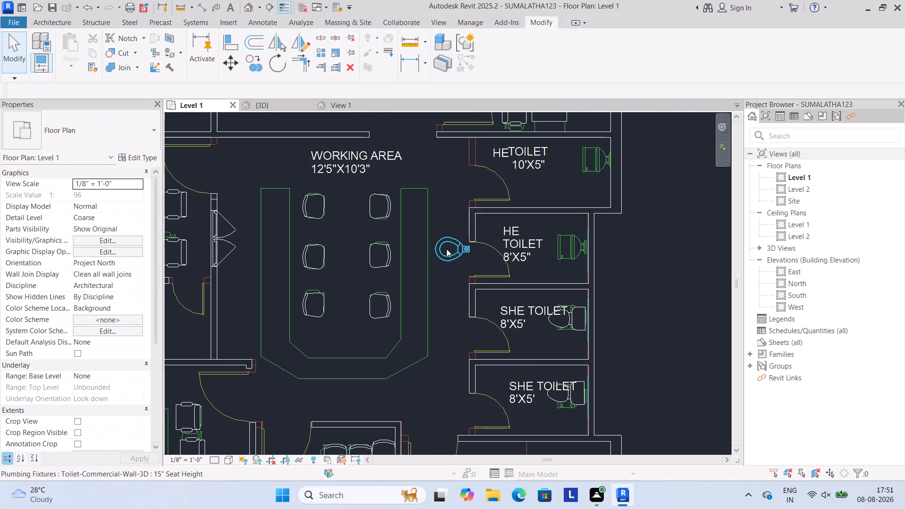
{"action": "scroll", "coordinate": [440, 252], "scroll_direction": "down", "scroll_amount": 2}
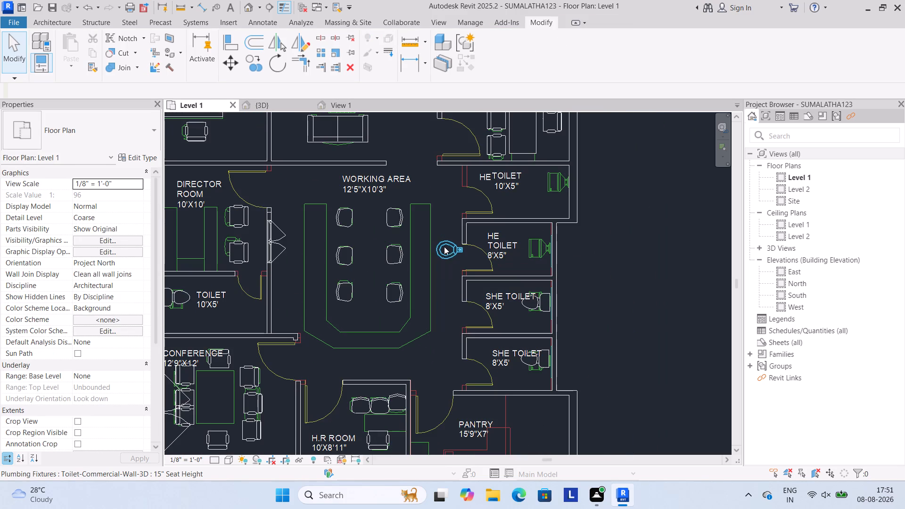
{"action": "left_click", "coordinate": [445, 241]}
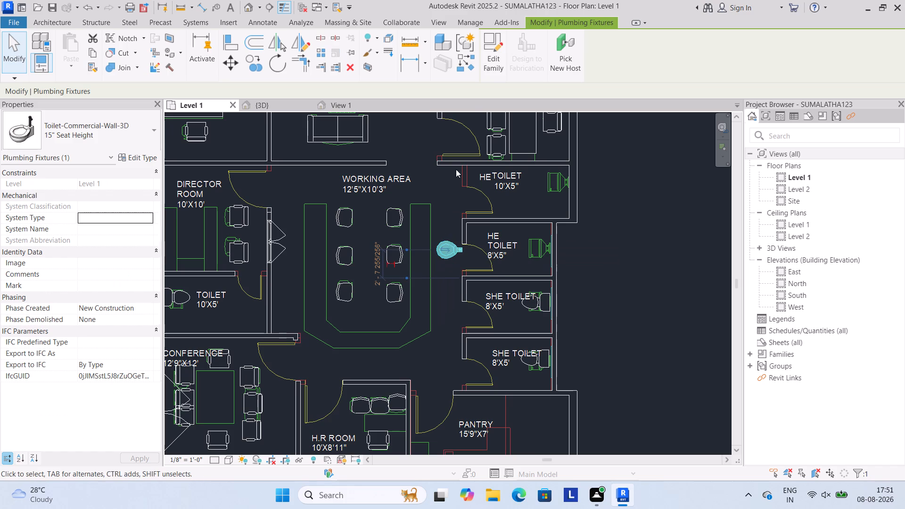
{"action": "key", "text": "Delete"}
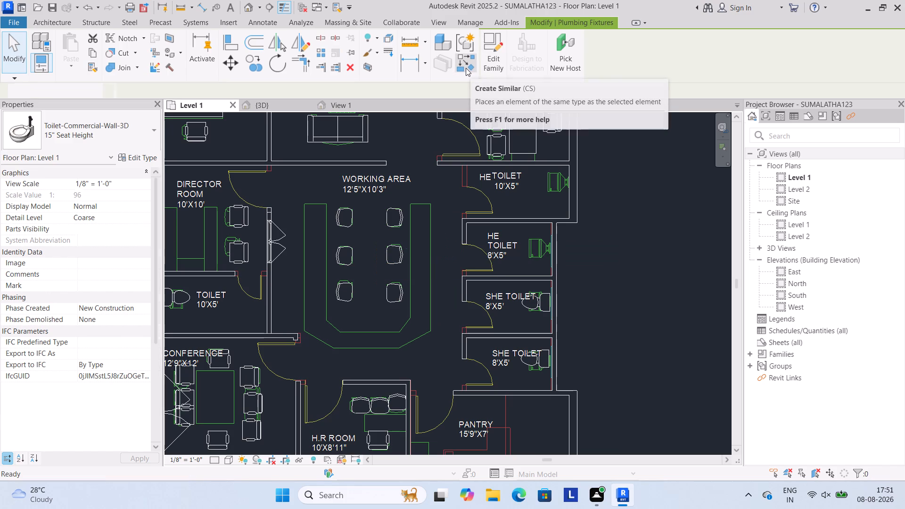
Load the Toilet-Domestic-2D family from the Water Closets folder for component placement.
{"action": "scroll", "coordinate": [458, 85], "scroll_direction": "down", "scroll_amount": 1}
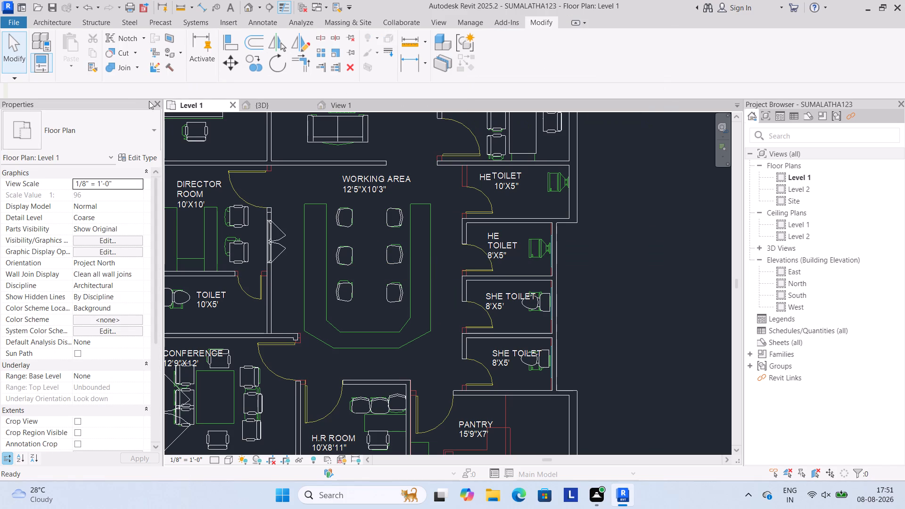
{"action": "left_click", "coordinate": [62, 22]}
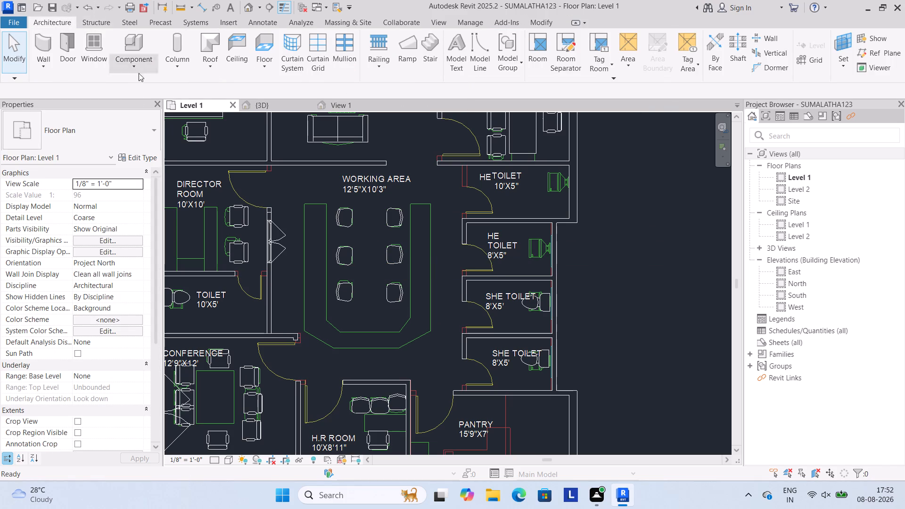
{"action": "left_click", "coordinate": [133, 68]}
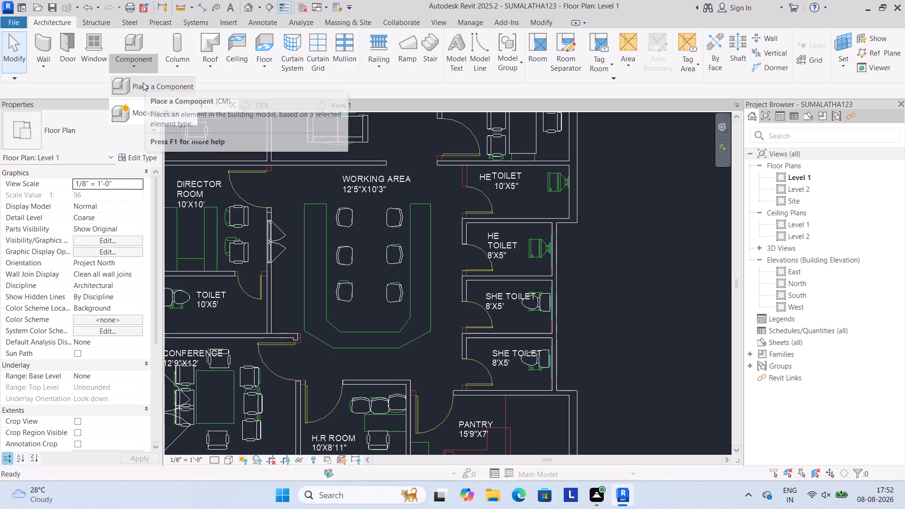
{"action": "left_click", "coordinate": [143, 82]}
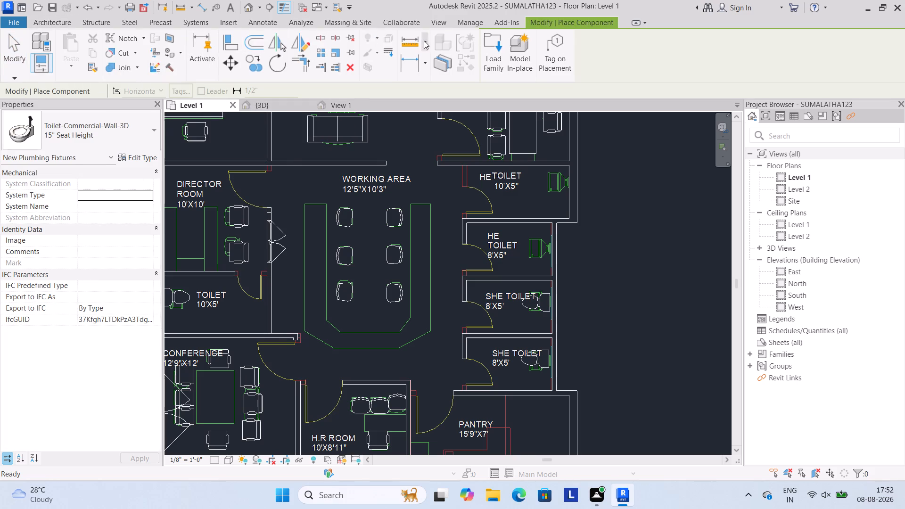
{"action": "left_click", "coordinate": [493, 61]}
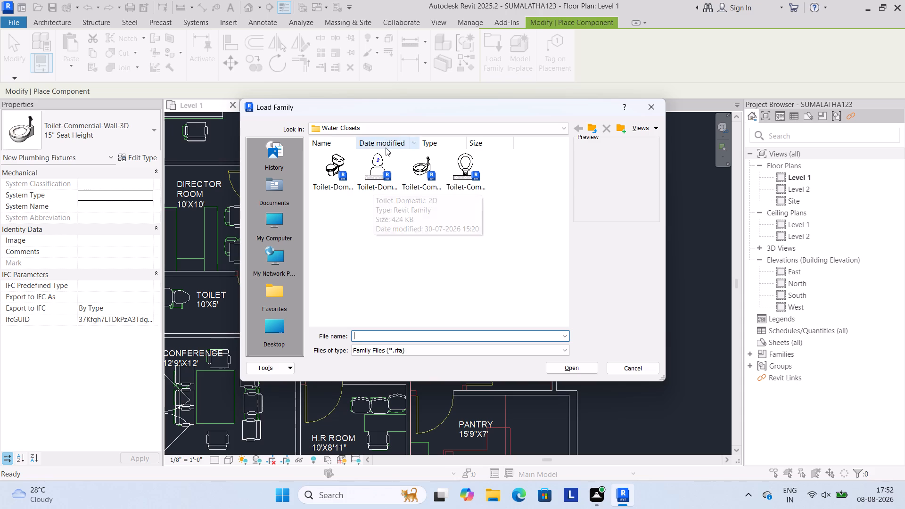
{"action": "left_click", "coordinate": [376, 175]}
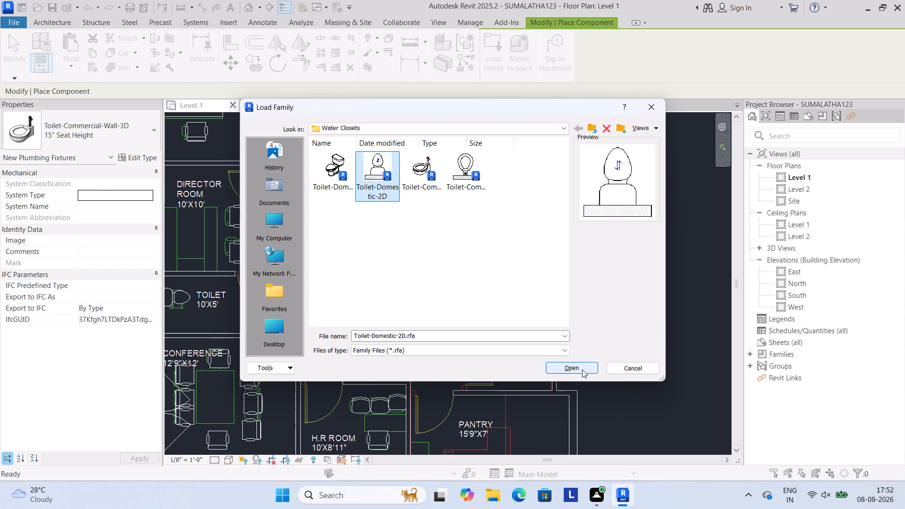
{"action": "left_click", "coordinate": [582, 369]}
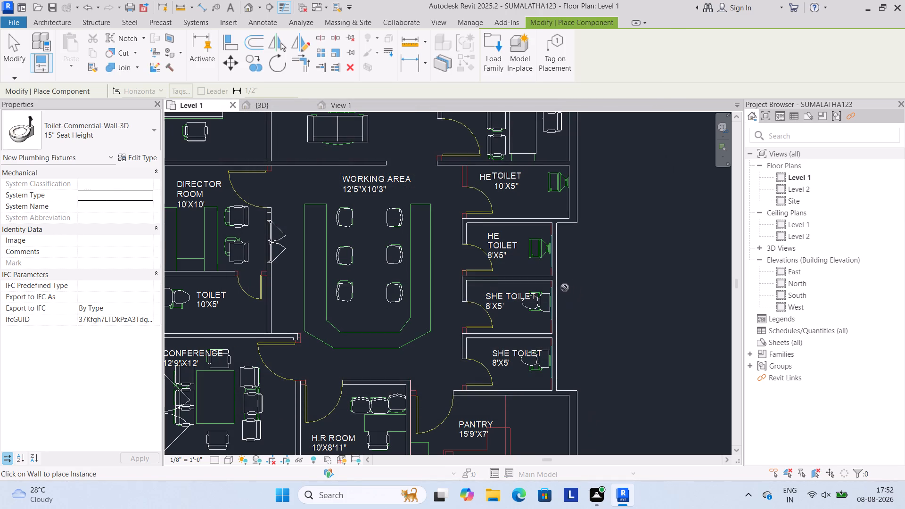
Place a Toilet-Commercial-Wall-3D with 15" seat height on the wall opposite the door in the 8'X5" HE TOILET.
{"action": "left_click", "coordinate": [534, 249]}
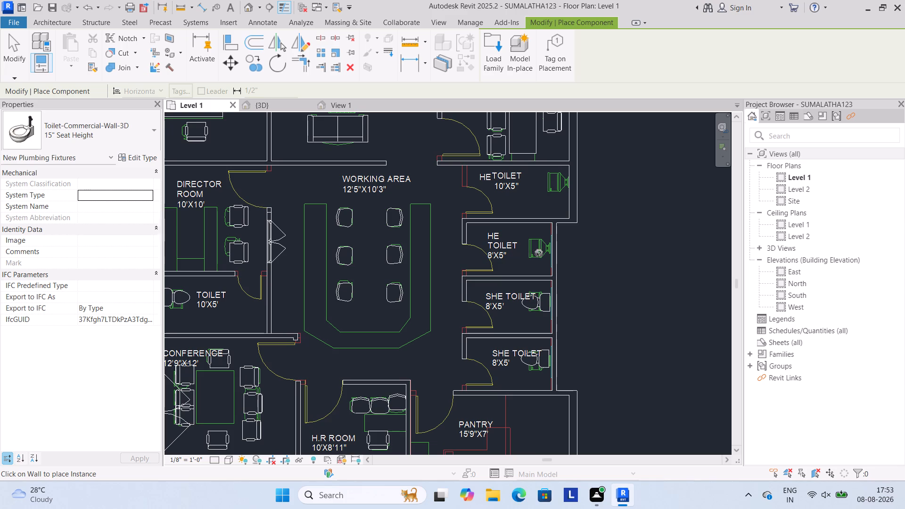
{"action": "left_click", "coordinate": [538, 250]}
{"action": "left_click", "coordinate": [531, 250]}
{"action": "left_click", "coordinate": [534, 250]}
{"action": "left_click", "coordinate": [549, 248]}
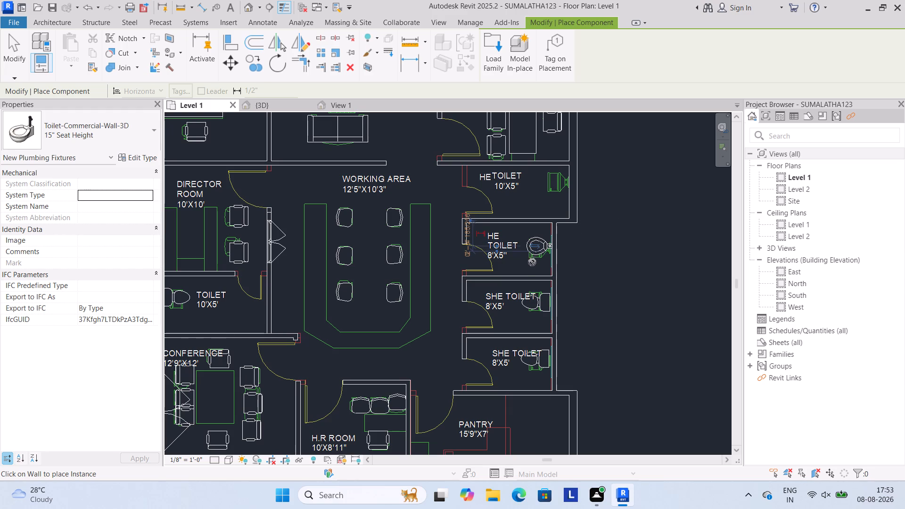
{"action": "key", "text": "Escape"}
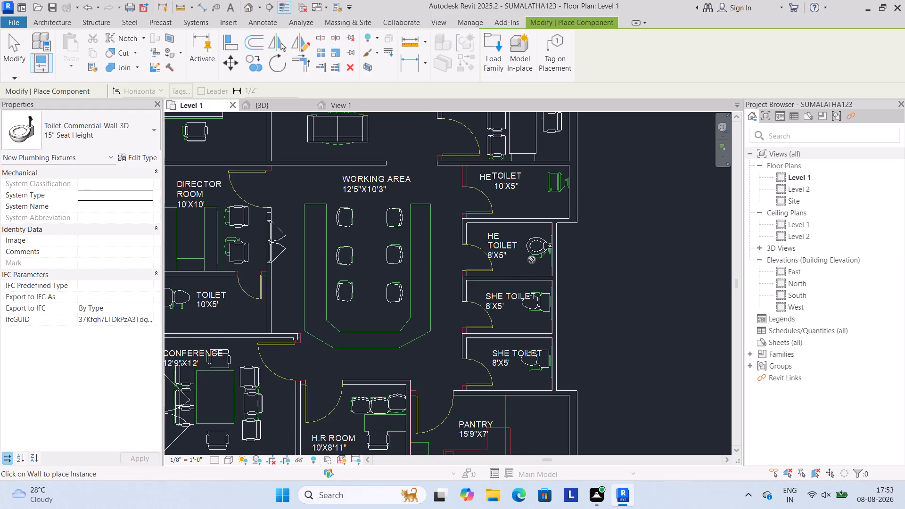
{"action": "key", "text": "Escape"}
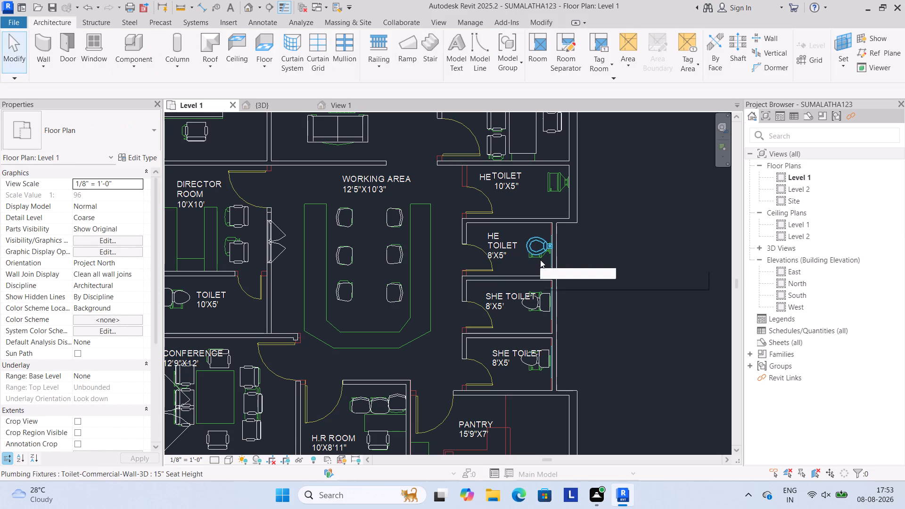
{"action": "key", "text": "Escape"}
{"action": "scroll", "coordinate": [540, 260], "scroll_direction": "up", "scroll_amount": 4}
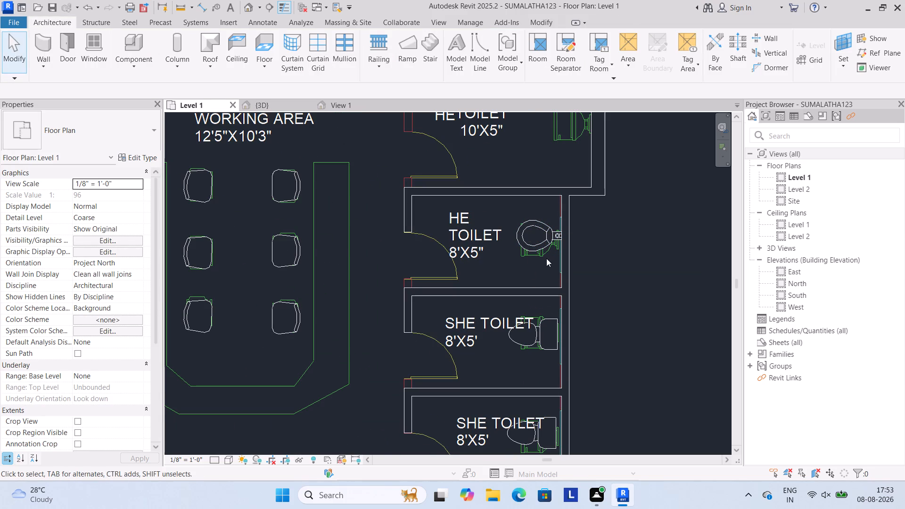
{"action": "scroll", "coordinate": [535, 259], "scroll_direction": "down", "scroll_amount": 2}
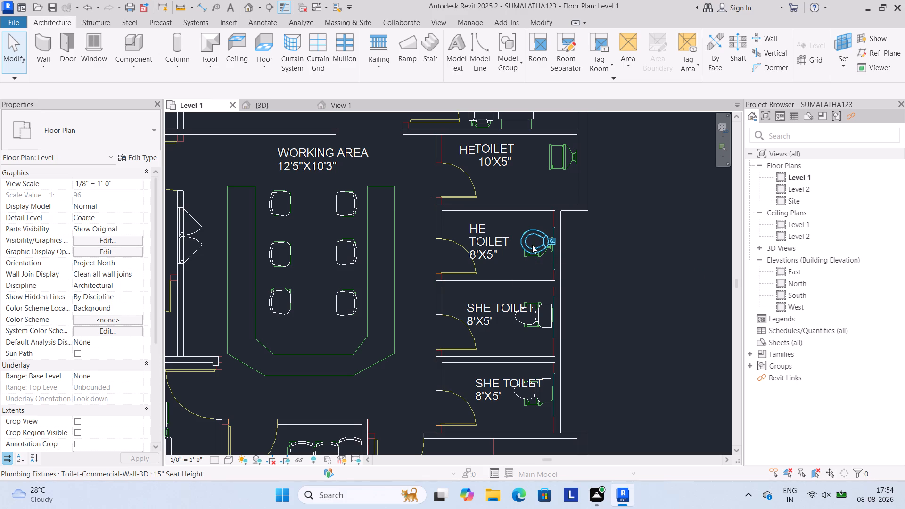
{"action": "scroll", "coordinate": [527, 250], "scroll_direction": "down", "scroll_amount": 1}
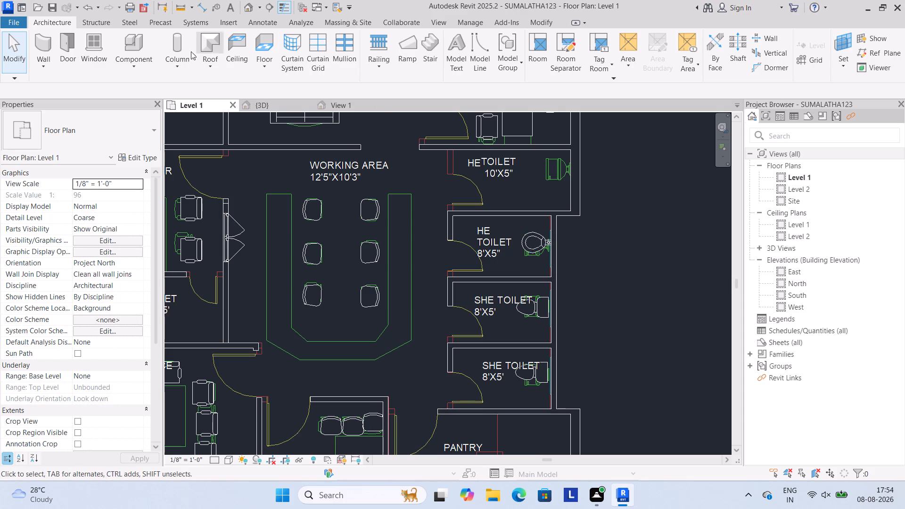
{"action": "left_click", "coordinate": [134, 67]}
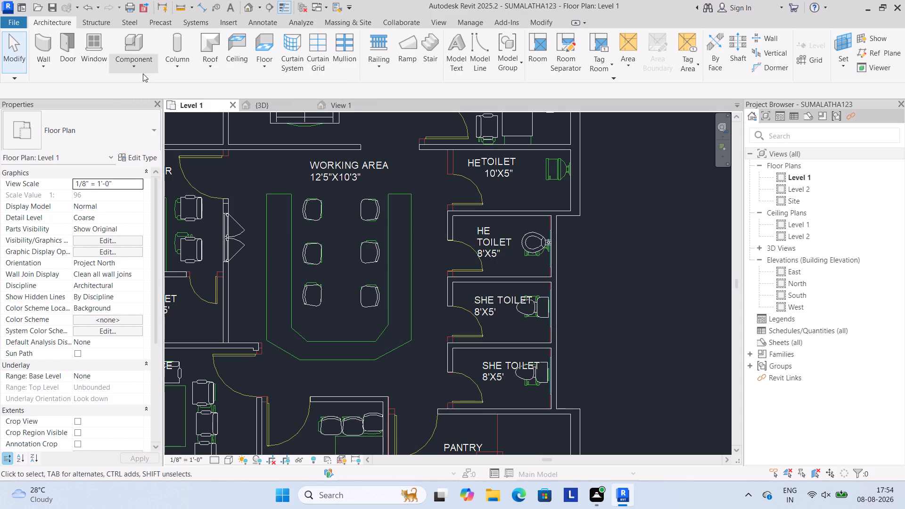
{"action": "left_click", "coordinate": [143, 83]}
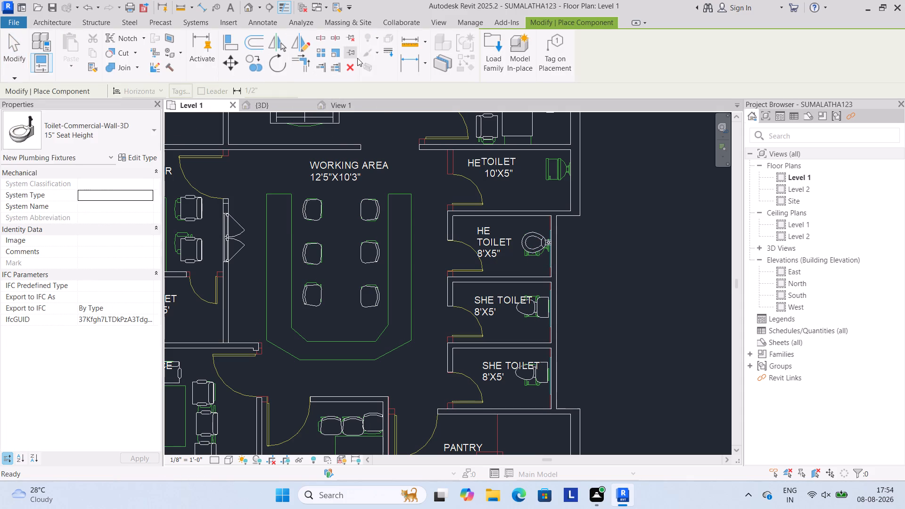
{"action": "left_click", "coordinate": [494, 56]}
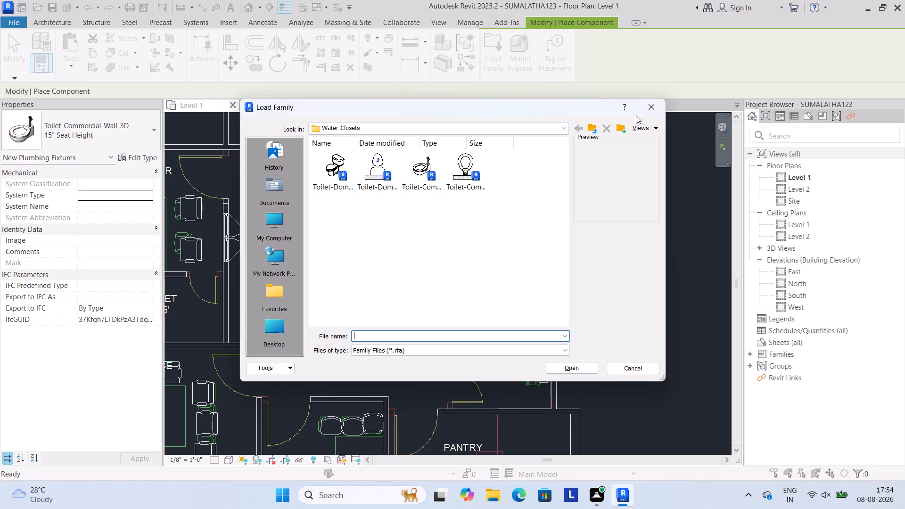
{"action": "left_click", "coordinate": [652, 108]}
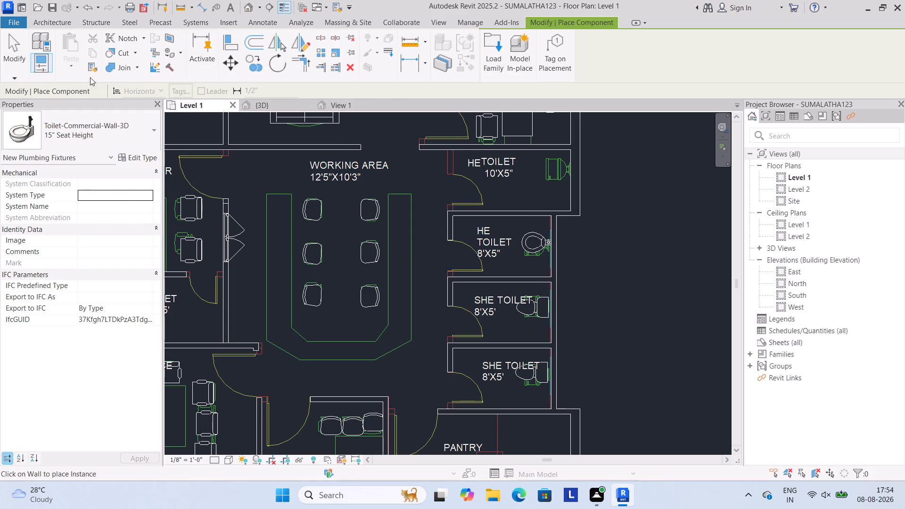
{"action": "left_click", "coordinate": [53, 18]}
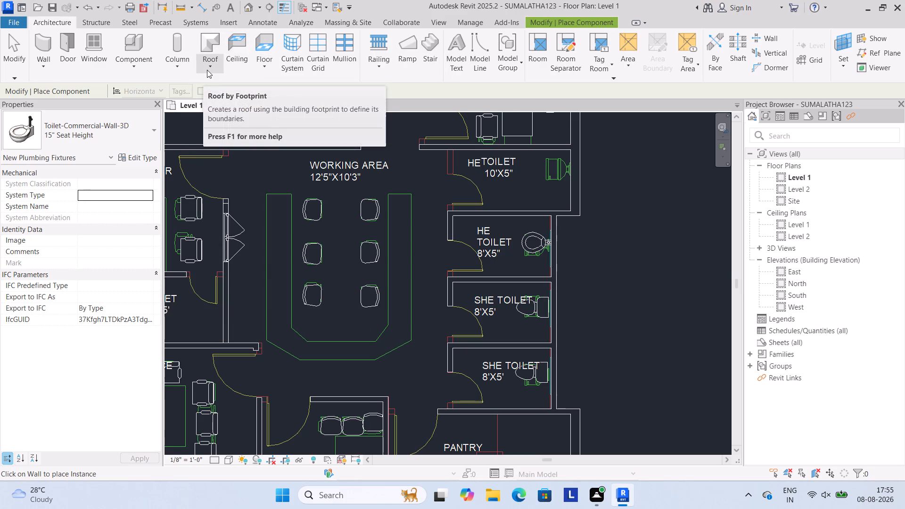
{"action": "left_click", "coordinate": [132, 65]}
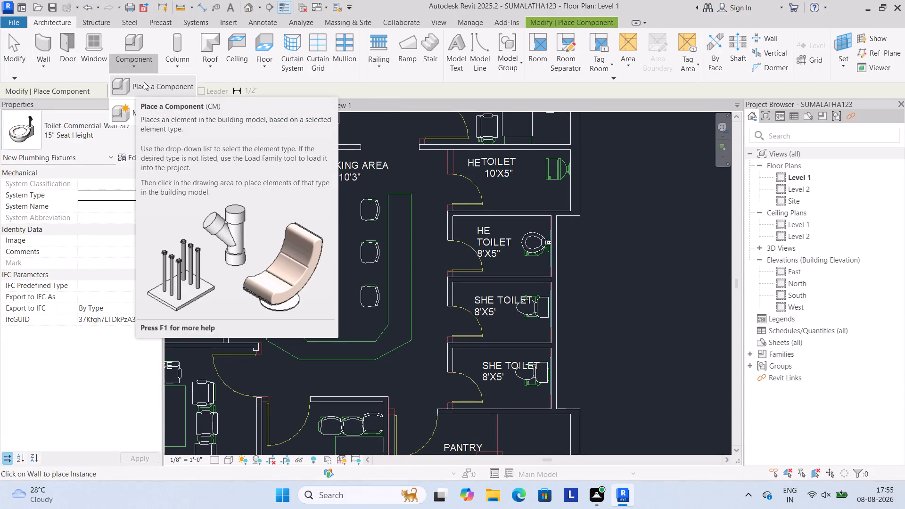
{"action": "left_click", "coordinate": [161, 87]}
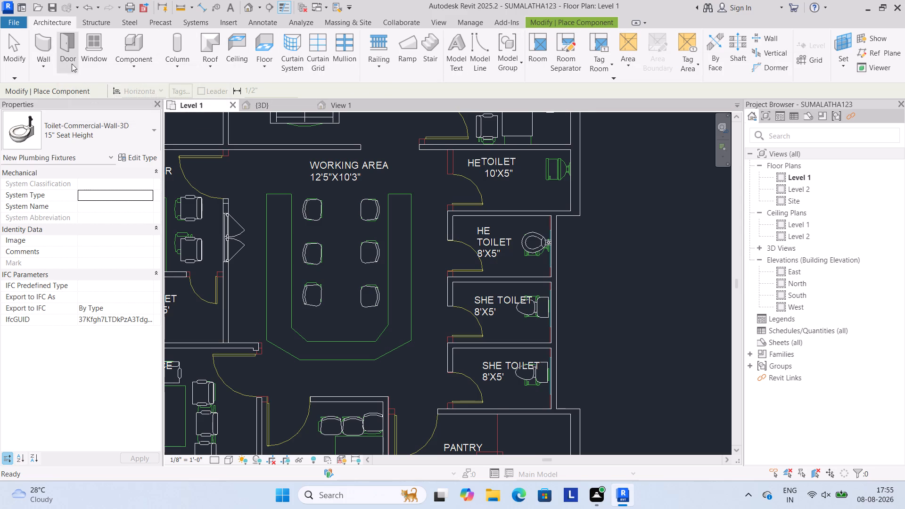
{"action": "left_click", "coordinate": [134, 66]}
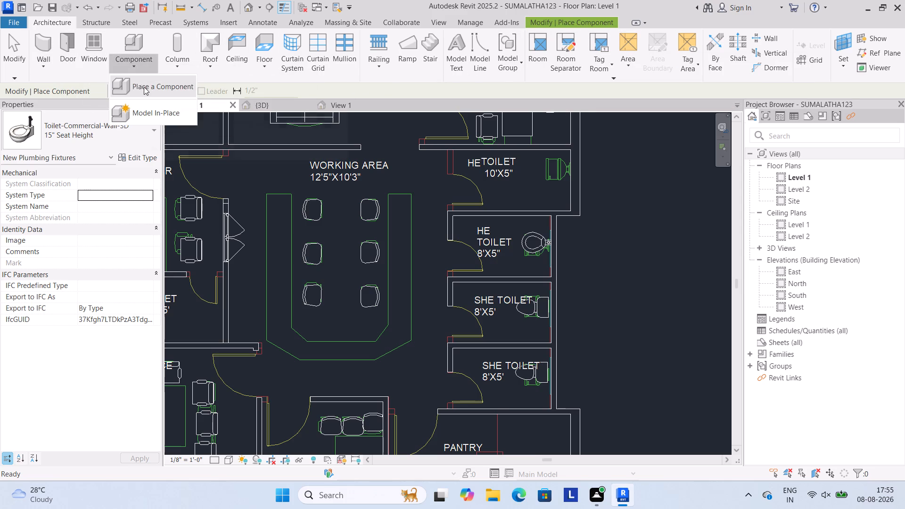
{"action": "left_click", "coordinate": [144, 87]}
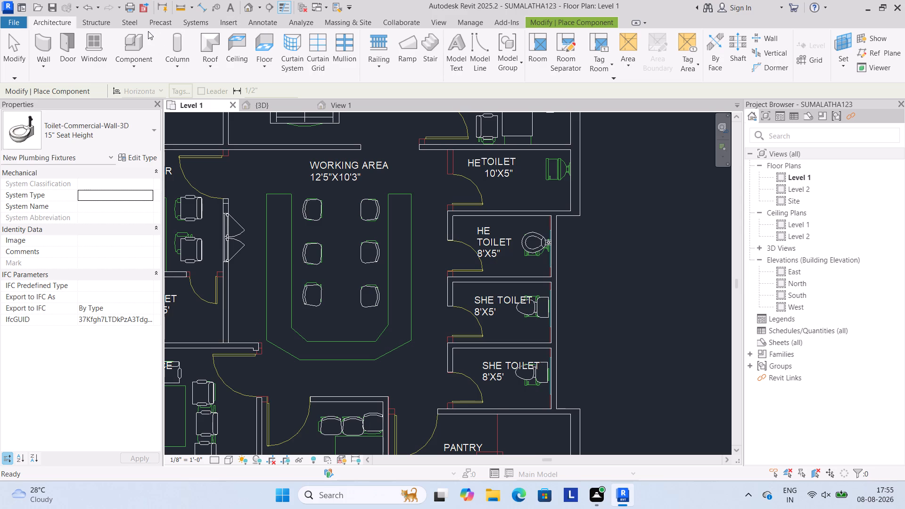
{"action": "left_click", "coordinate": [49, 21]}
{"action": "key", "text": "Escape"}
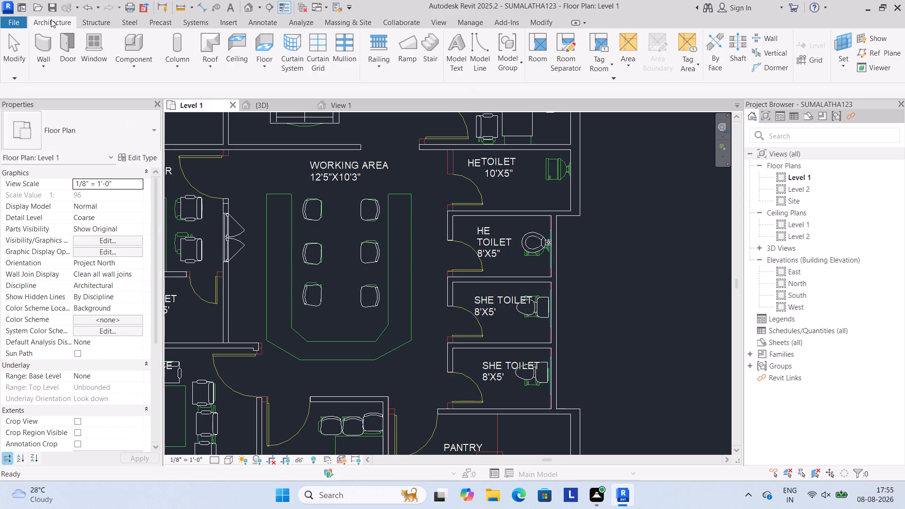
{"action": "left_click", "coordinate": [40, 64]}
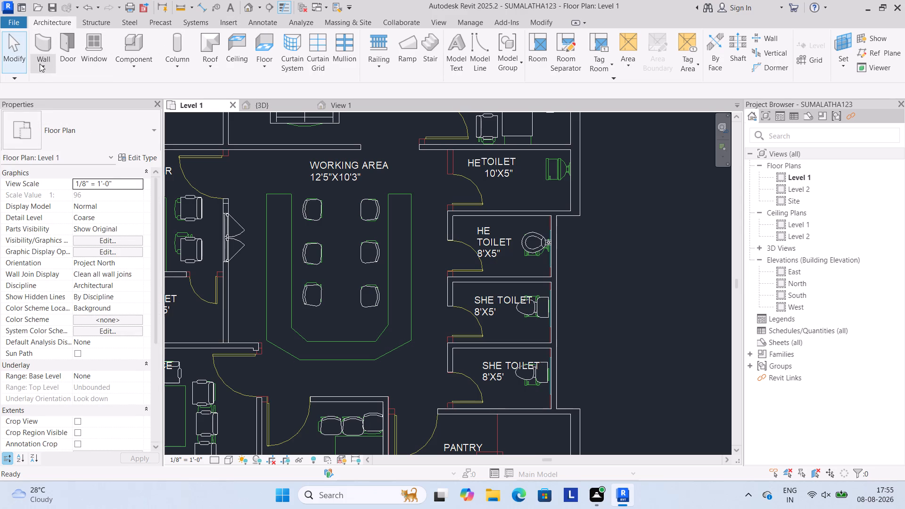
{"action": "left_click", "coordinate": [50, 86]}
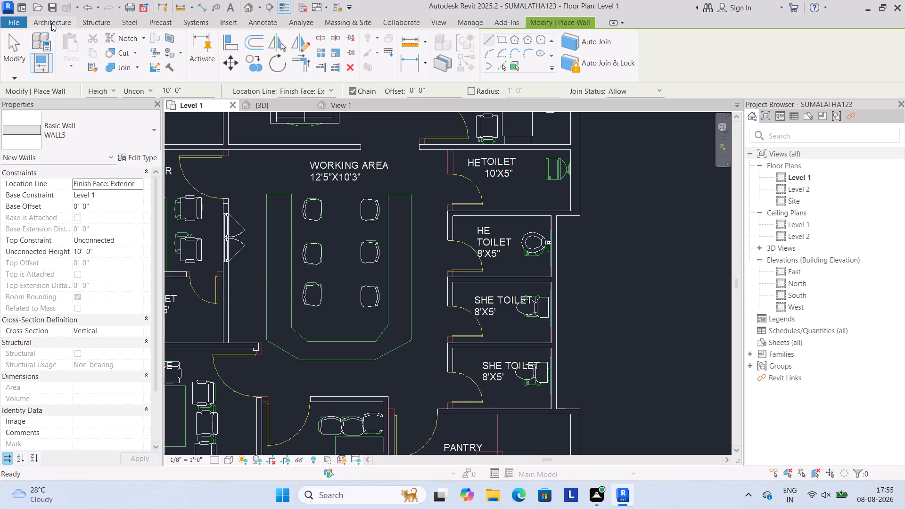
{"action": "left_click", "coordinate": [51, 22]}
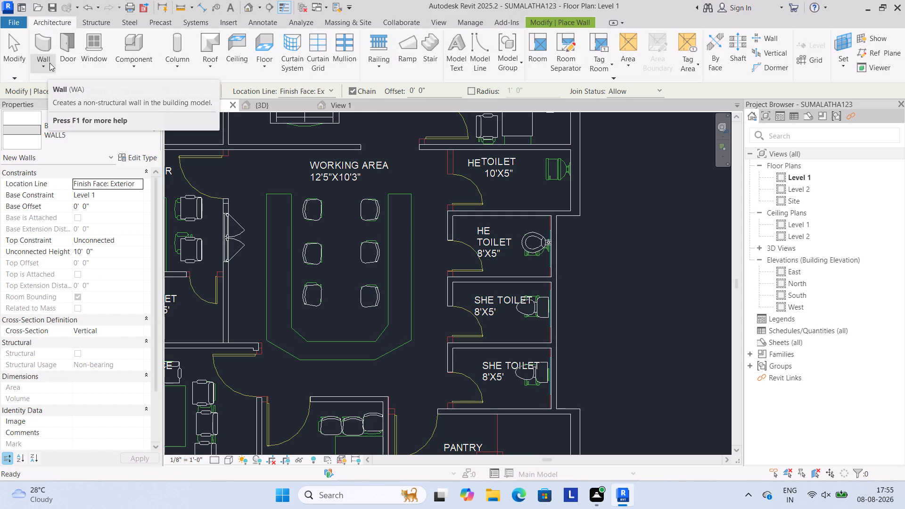
Browse the Urinals, Bathtubs and Water Closets folders of the Fixtures family library for a suitable toilet fixture to load.
{"action": "left_click", "coordinate": [131, 63]}
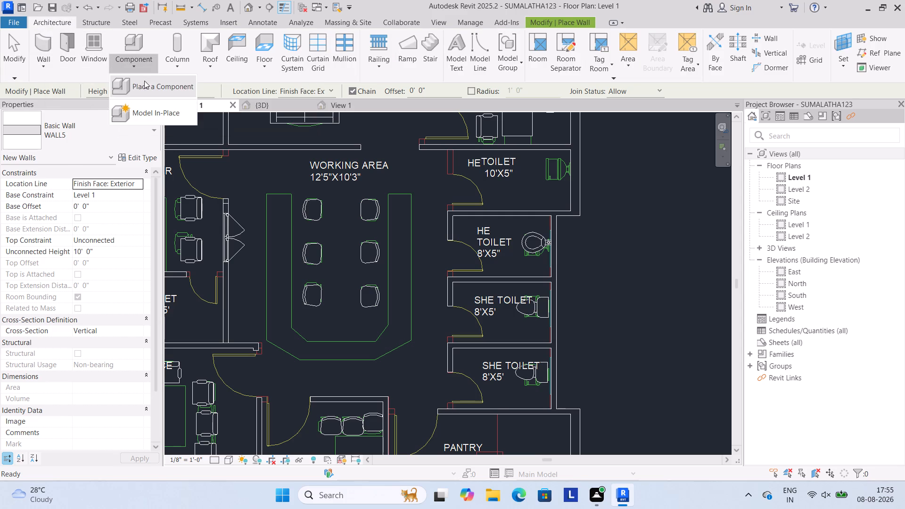
{"action": "left_click", "coordinate": [144, 82]}
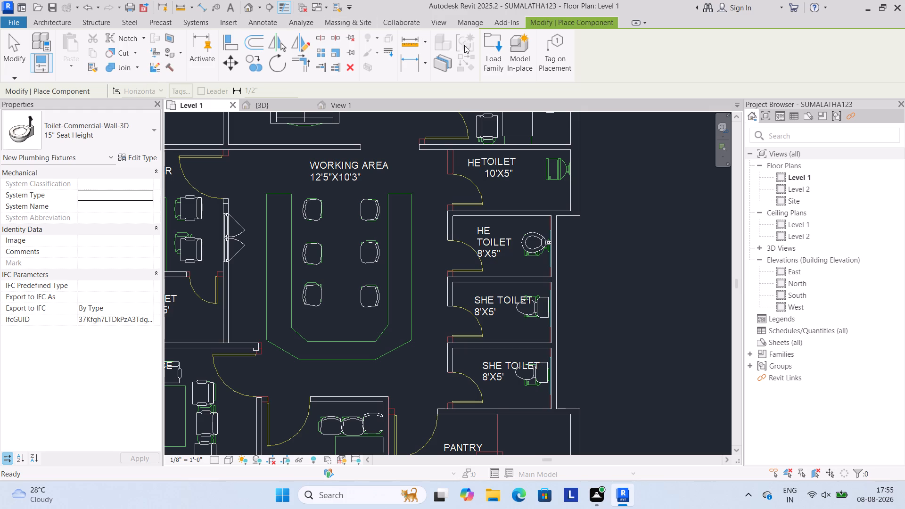
{"action": "left_click", "coordinate": [491, 55]}
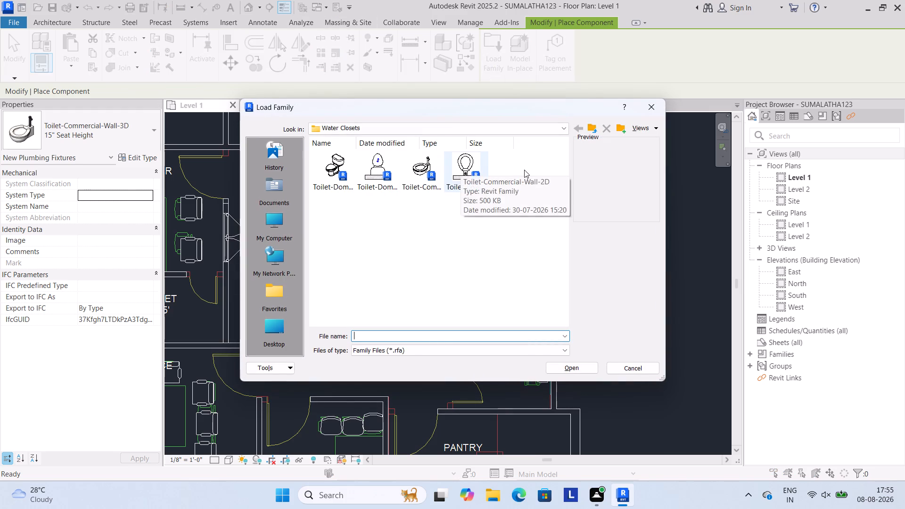
{"action": "left_click", "coordinate": [574, 128]}
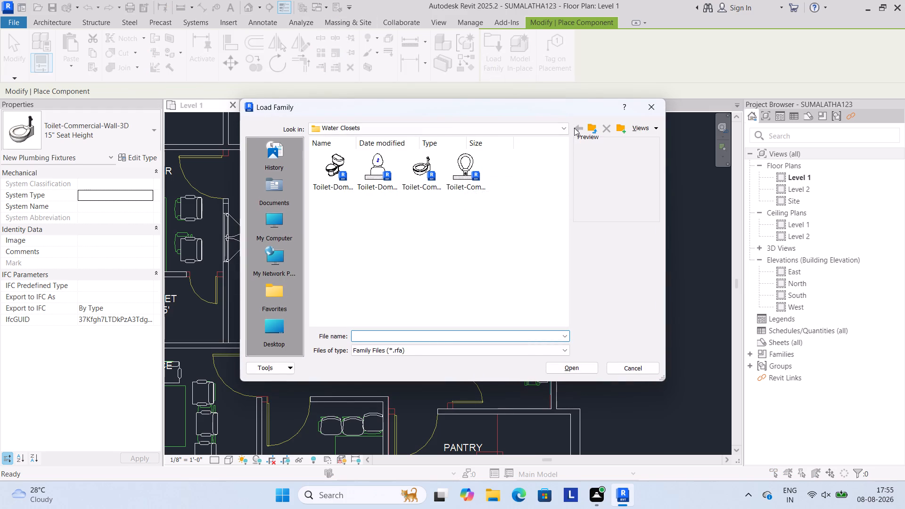
{"action": "left_click", "coordinate": [577, 128]}
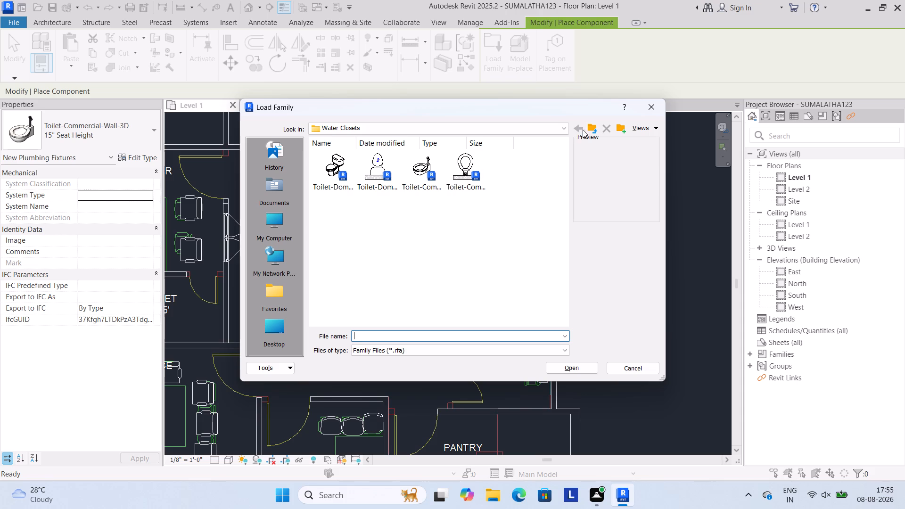
{"action": "left_click", "coordinate": [590, 126]}
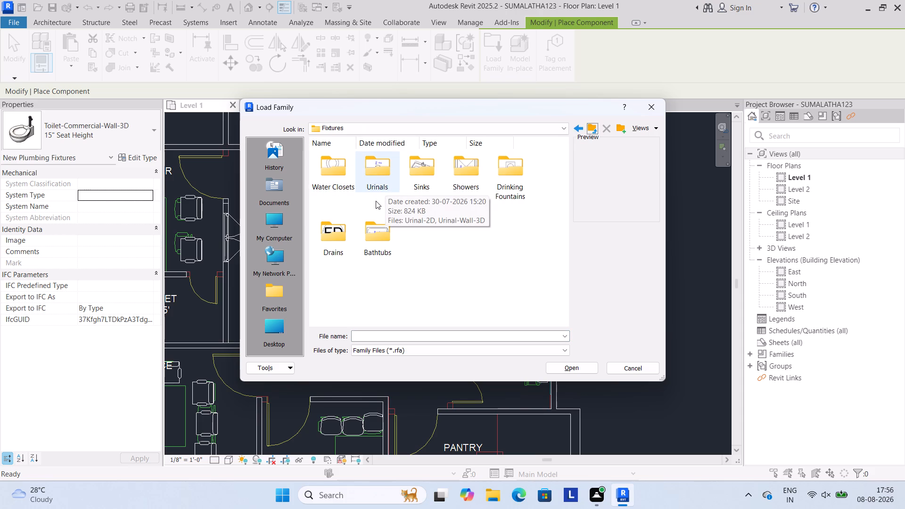
{"action": "left_click", "coordinate": [382, 178]}
{"action": "left_click", "coordinate": [382, 171]}
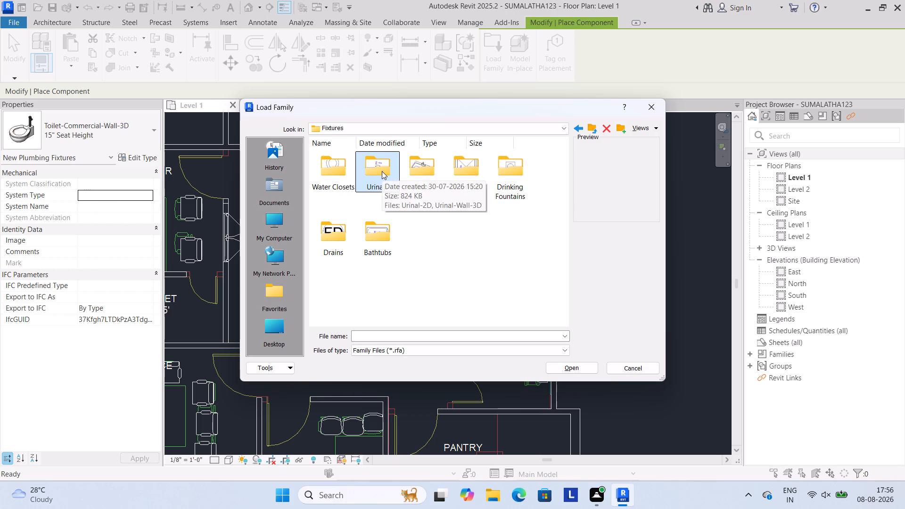
{"action": "double_click", "coordinate": [379, 174]}
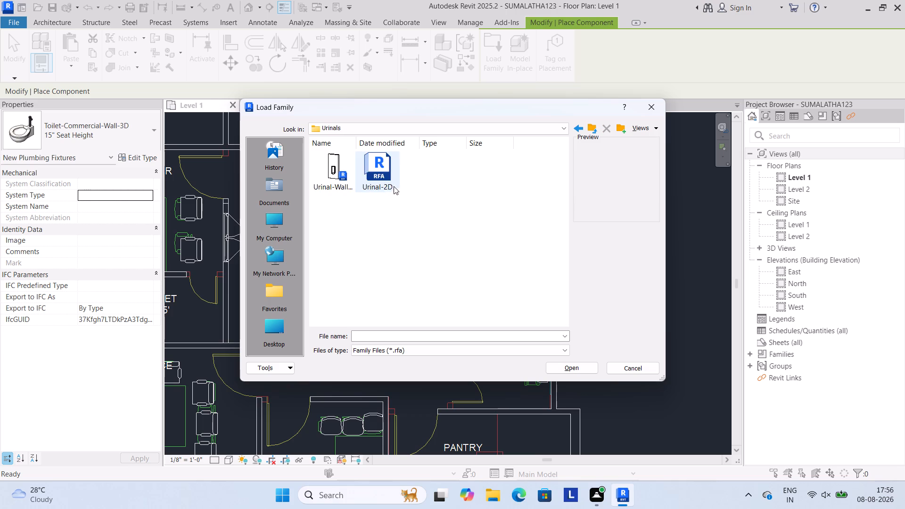
{"action": "left_click", "coordinate": [589, 125]}
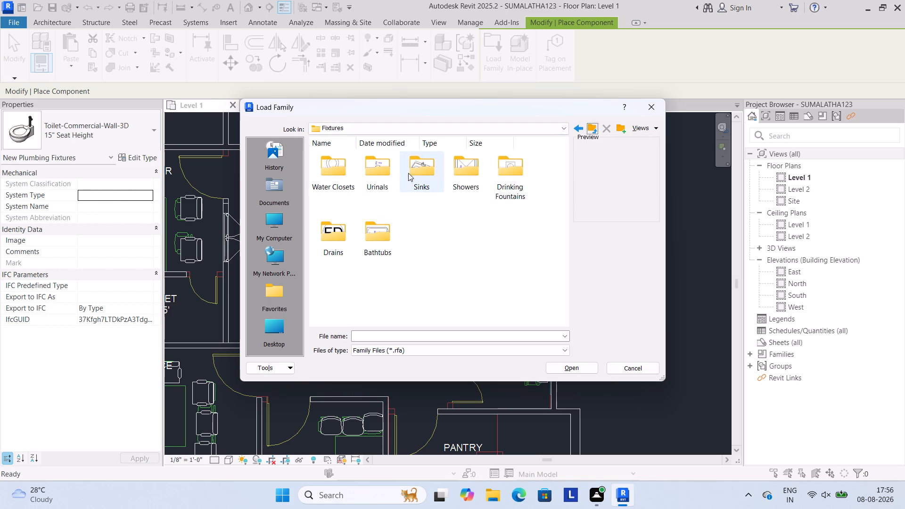
{"action": "double_click", "coordinate": [382, 233]}
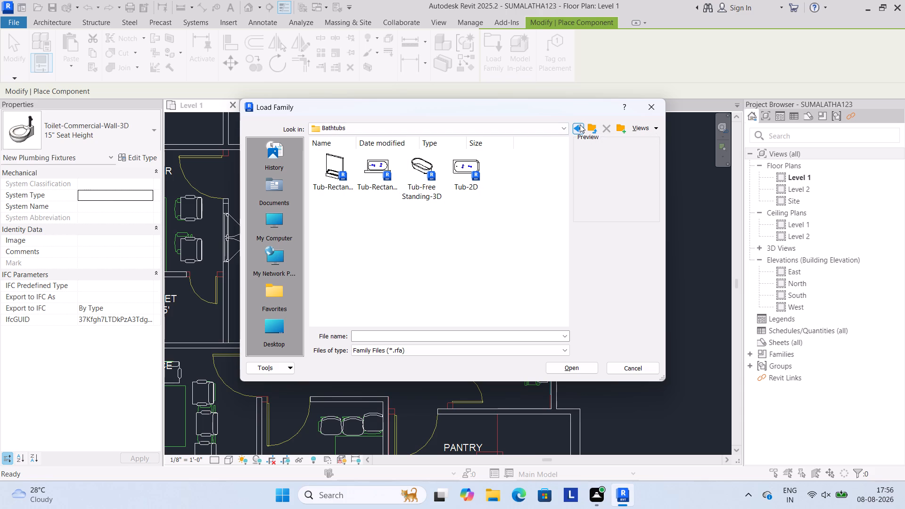
{"action": "left_click", "coordinate": [580, 124]}
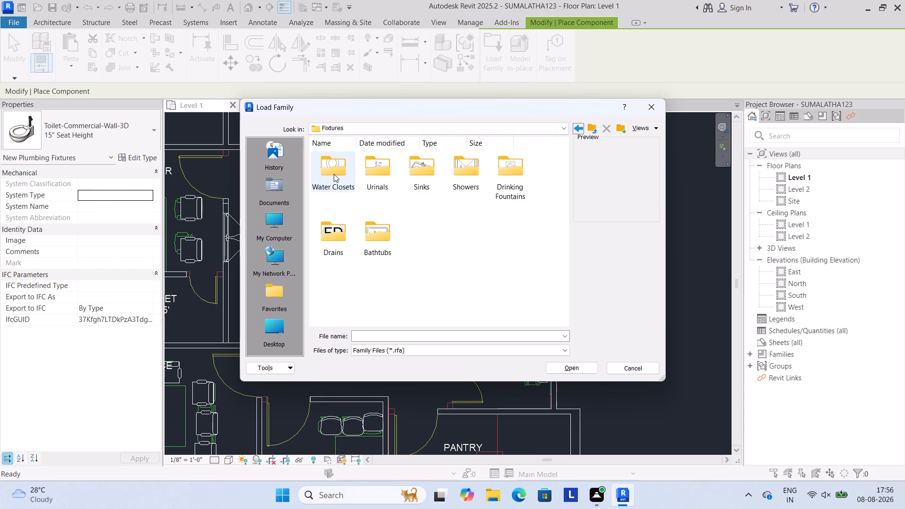
{"action": "double_click", "coordinate": [334, 174]}
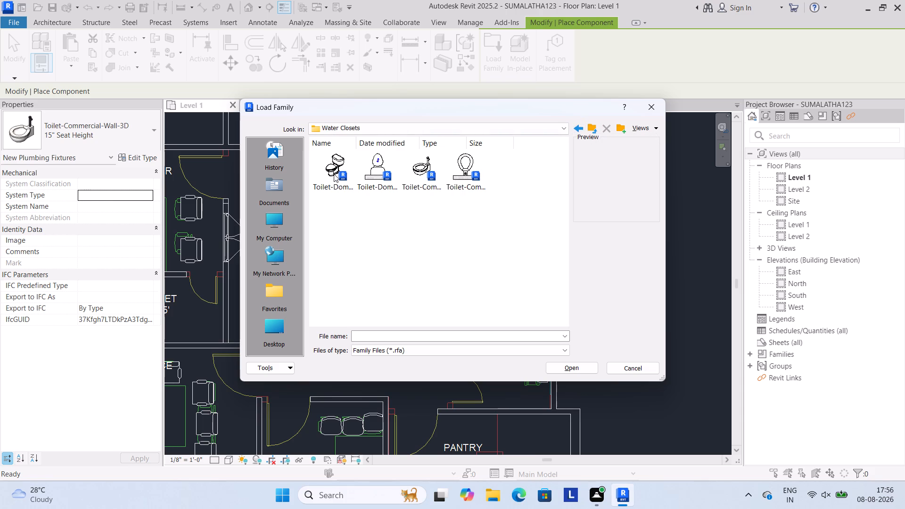
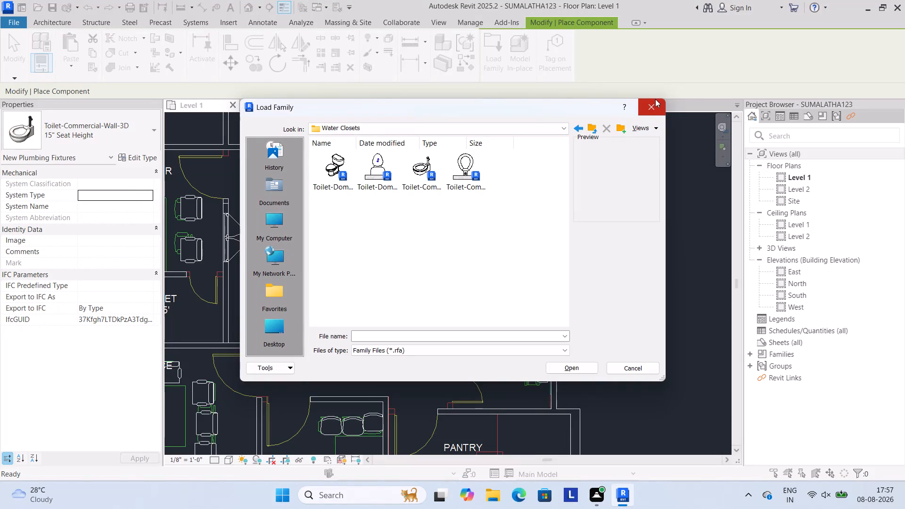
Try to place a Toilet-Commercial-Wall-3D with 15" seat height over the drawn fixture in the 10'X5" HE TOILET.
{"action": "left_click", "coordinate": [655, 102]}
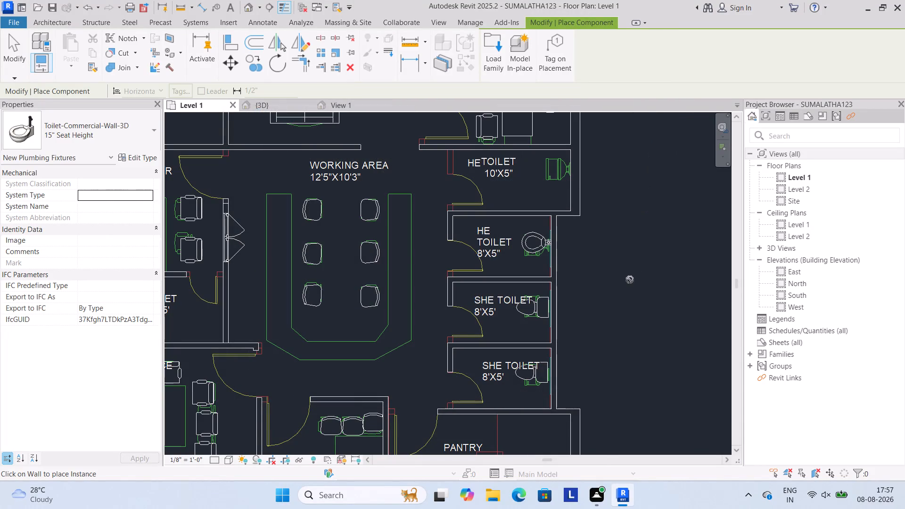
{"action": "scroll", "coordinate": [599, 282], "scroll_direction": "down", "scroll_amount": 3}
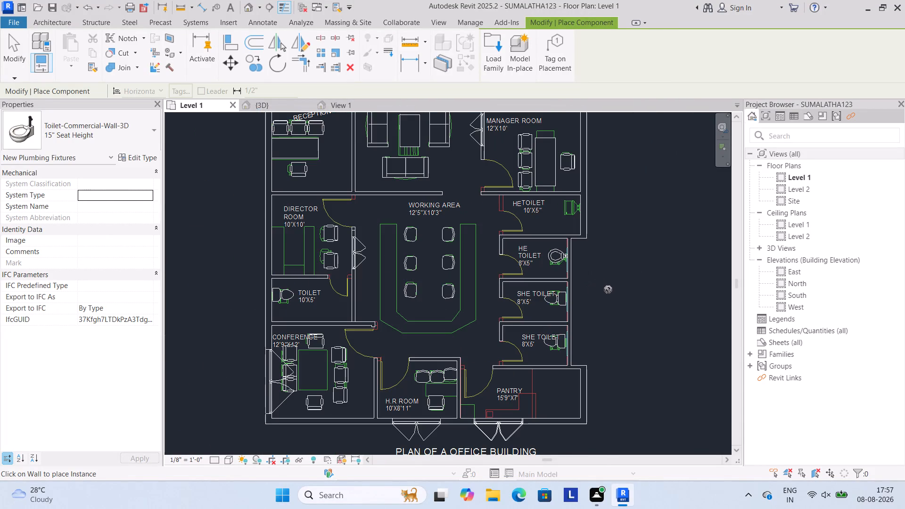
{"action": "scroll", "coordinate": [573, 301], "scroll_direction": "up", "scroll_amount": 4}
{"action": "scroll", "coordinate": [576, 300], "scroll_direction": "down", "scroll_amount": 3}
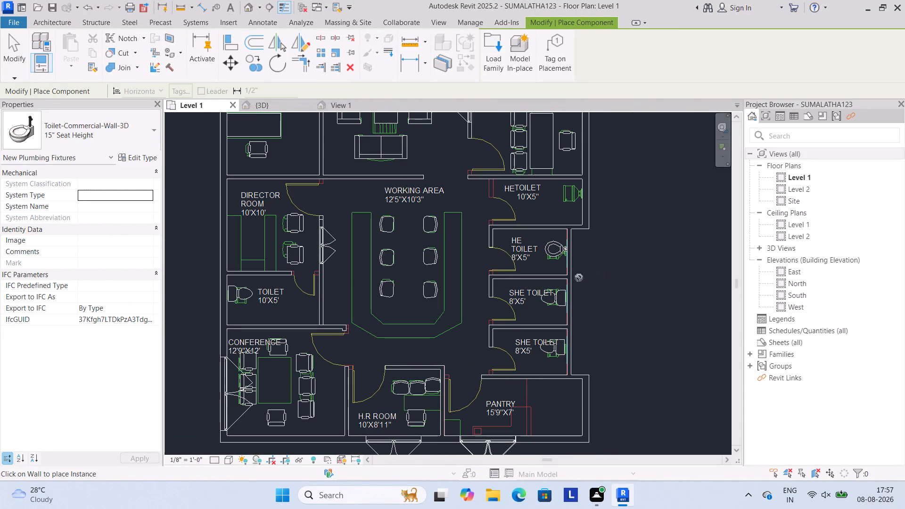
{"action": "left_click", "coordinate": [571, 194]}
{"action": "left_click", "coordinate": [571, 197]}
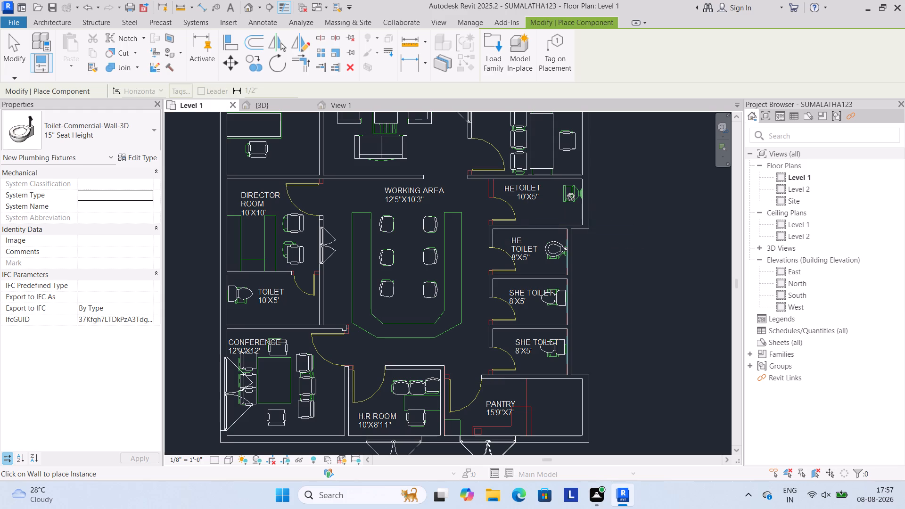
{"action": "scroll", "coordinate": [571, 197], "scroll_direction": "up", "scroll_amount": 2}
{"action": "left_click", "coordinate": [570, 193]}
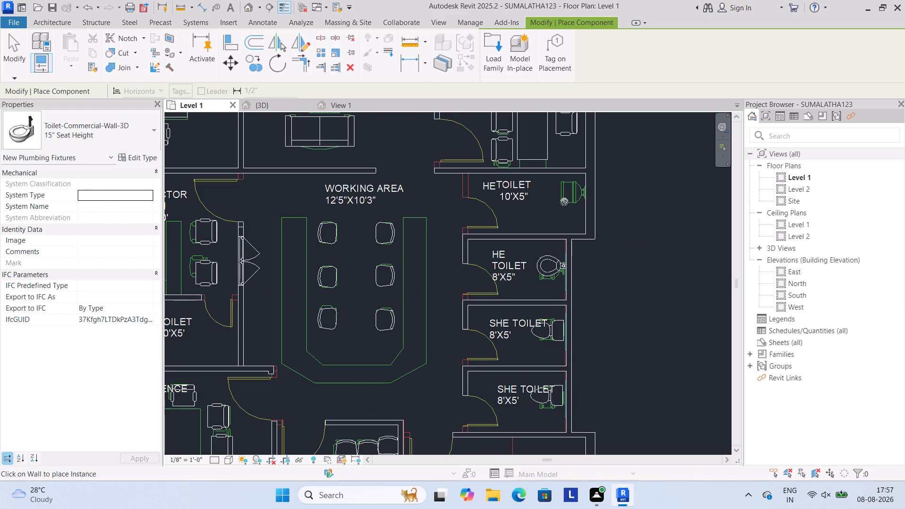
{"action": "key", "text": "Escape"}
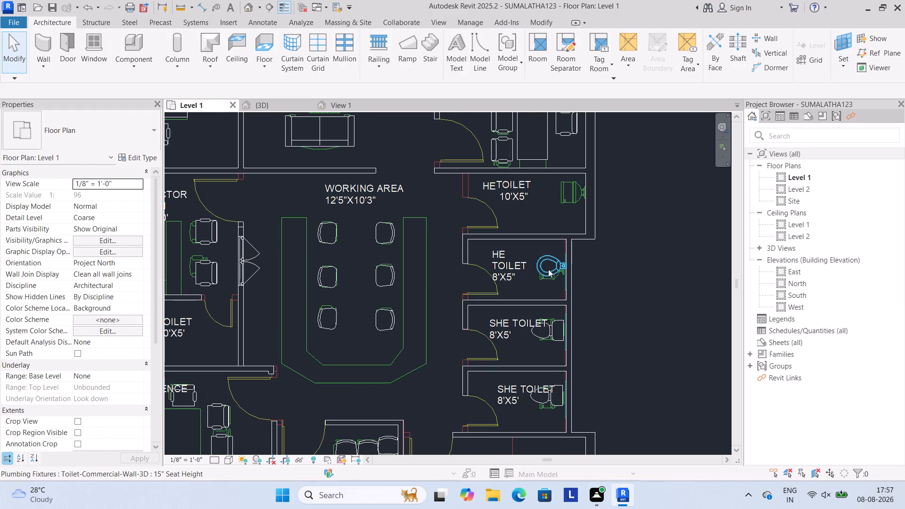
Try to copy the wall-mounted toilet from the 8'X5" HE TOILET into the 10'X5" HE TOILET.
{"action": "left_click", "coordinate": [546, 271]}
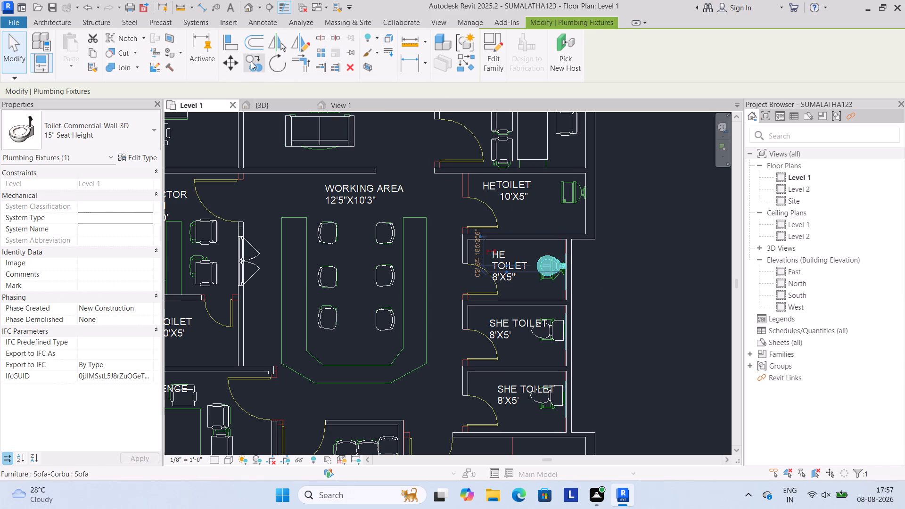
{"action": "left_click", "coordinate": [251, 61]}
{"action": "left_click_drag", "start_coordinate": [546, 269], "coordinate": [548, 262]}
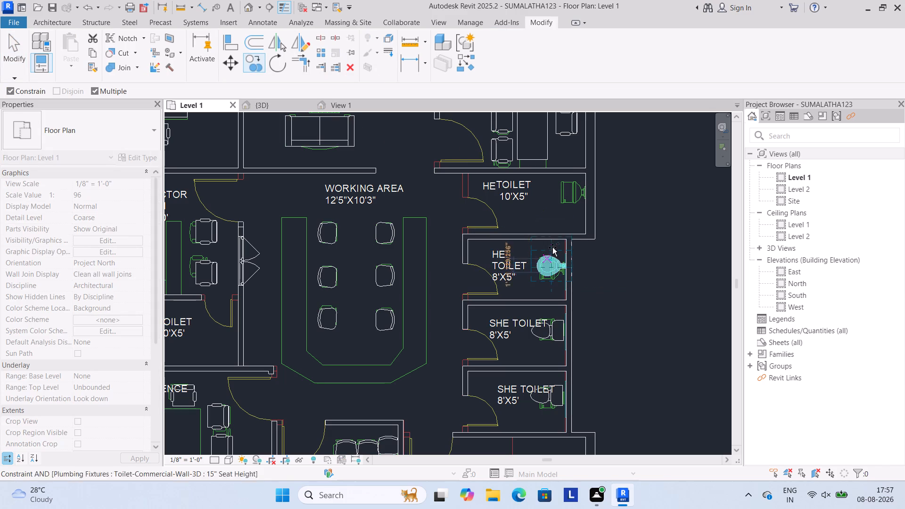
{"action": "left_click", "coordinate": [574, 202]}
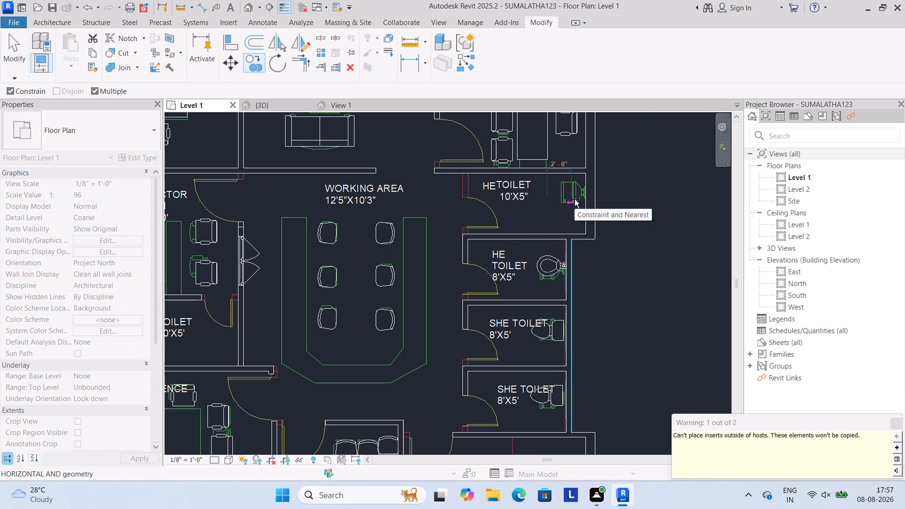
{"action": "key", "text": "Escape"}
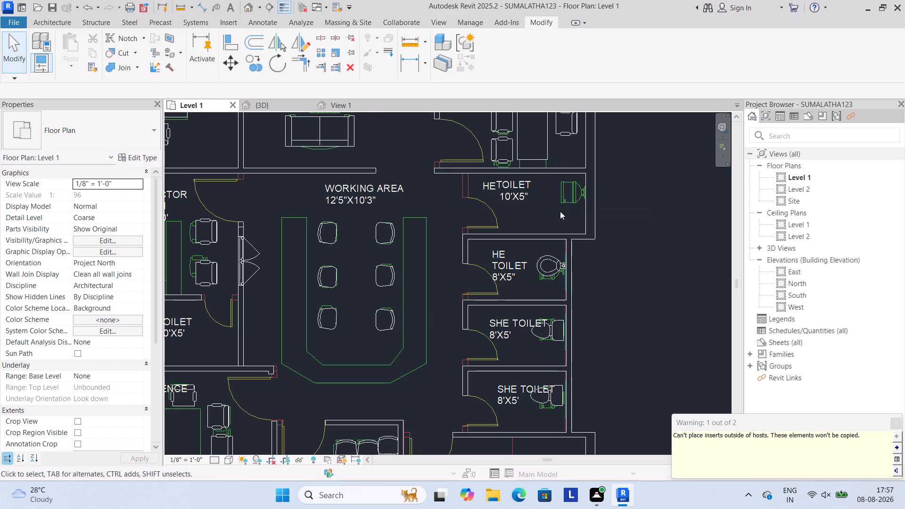
Copy the Toilet-Domestic-3D from the SHE TOILET beside the 8'X5" HE TOILET into the 10'X5" HE TOILET.
{"action": "scroll", "coordinate": [557, 202], "scroll_direction": "down", "scroll_amount": 2}
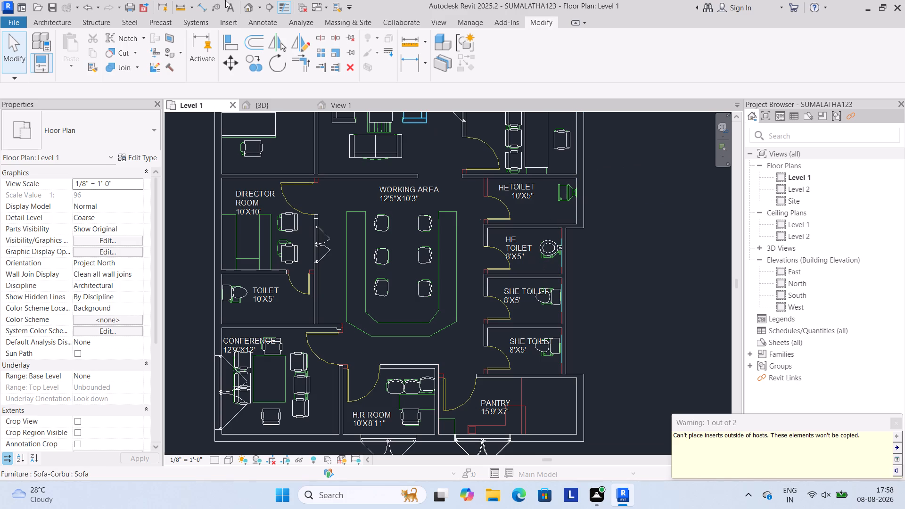
{"action": "left_click", "coordinate": [537, 300]}
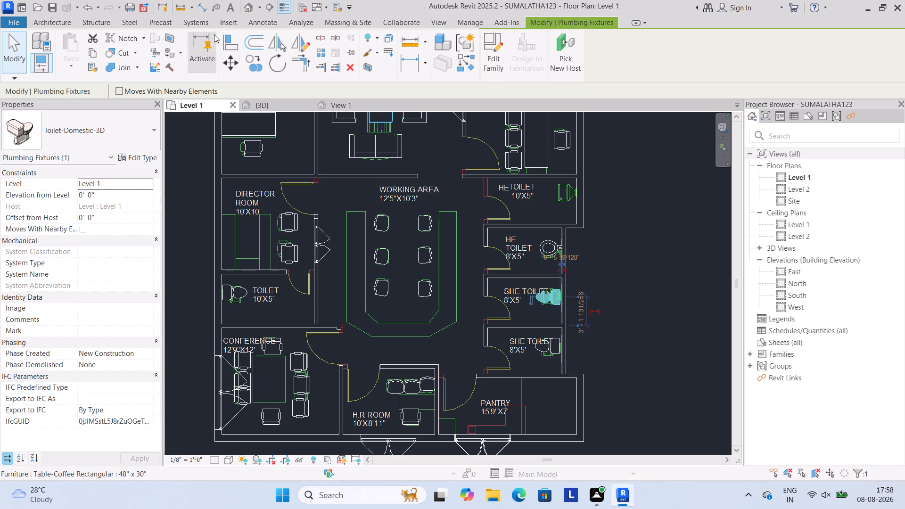
{"action": "left_click", "coordinate": [259, 64]}
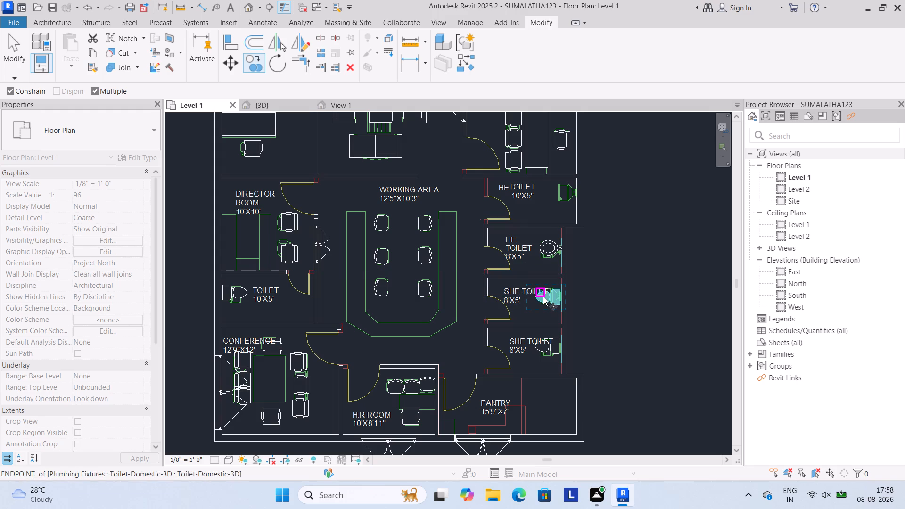
{"action": "left_click", "coordinate": [543, 297]}
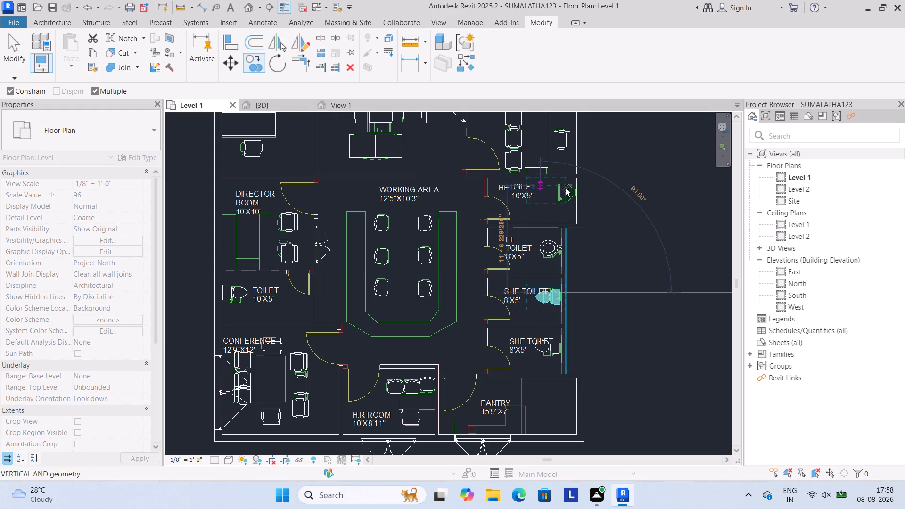
{"action": "left_click", "coordinate": [567, 189]}
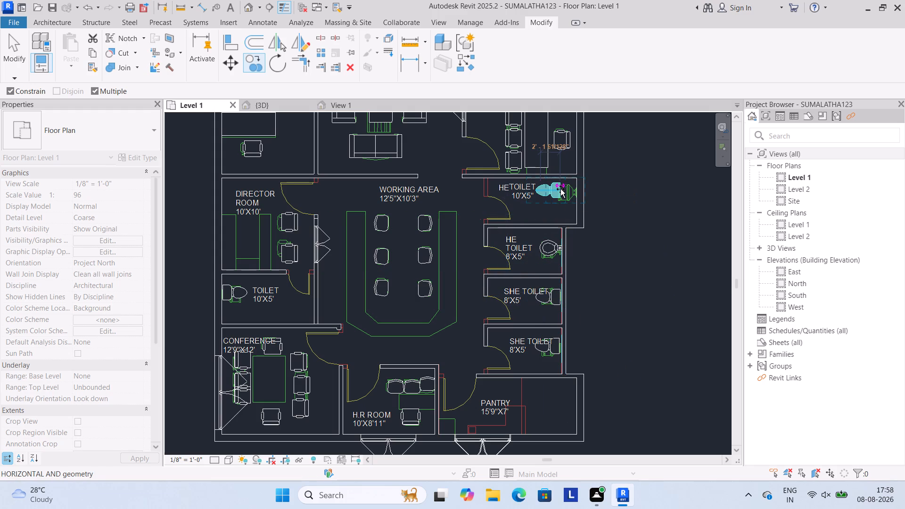
{"action": "key", "text": "Escape"}
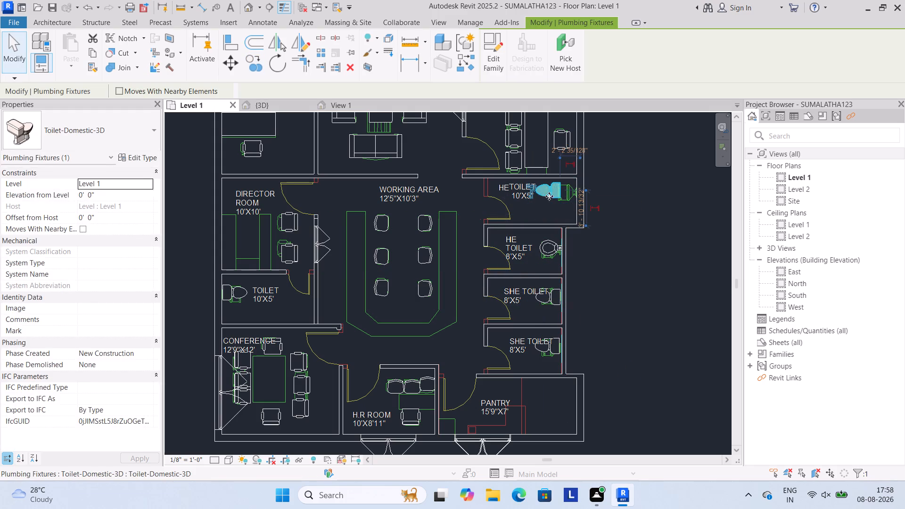
{"action": "key", "text": "Escape"}
Move the copied toilet in the 10'X5" HE TOILET about 1'-4" toward the wall opposite the door.
{"action": "scroll", "coordinate": [570, 176], "scroll_direction": "up", "scroll_amount": 3}
{"action": "scroll", "coordinate": [525, 195], "scroll_direction": "up", "scroll_amount": 1}
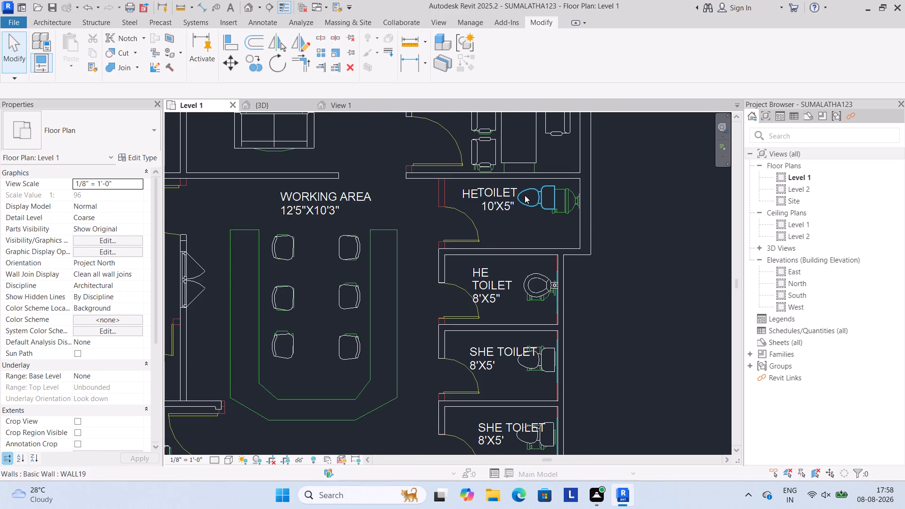
{"action": "scroll", "coordinate": [525, 195], "scroll_direction": "up", "scroll_amount": 1}
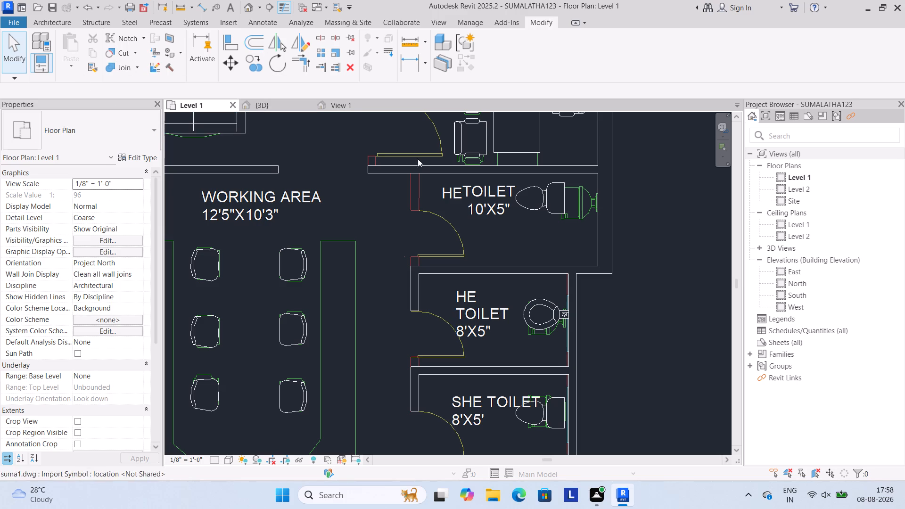
{"action": "left_click", "coordinate": [527, 207]}
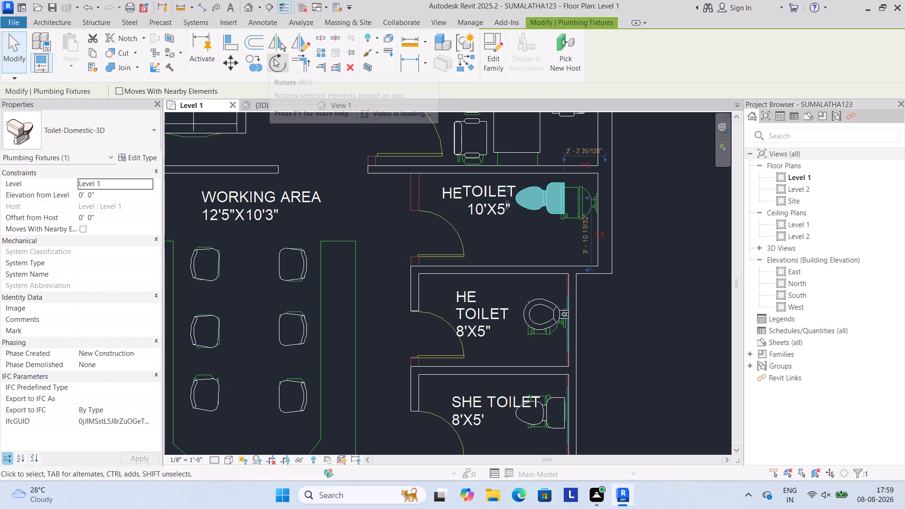
{"action": "left_click", "coordinate": [233, 63]}
{"action": "left_click_drag", "start_coordinate": [540, 199], "coordinate": [540, 199]}
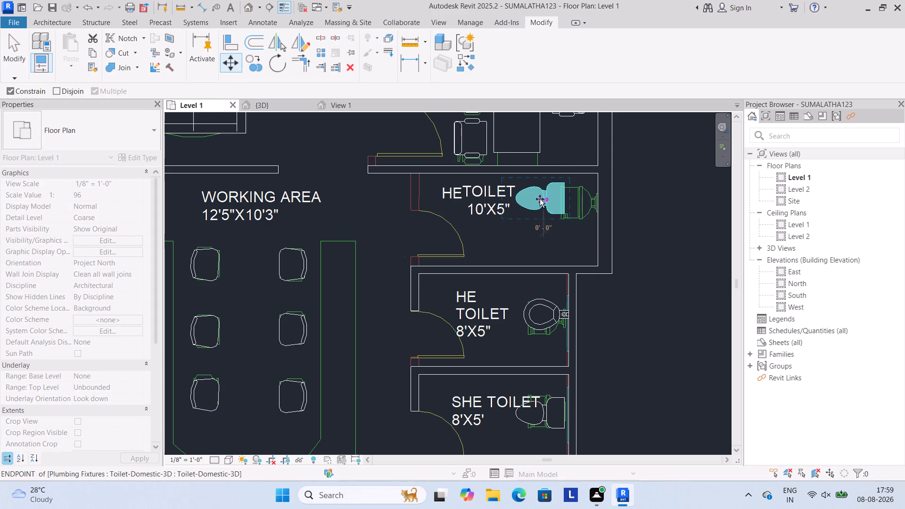
{"action": "left_click_drag", "start_coordinate": [540, 199], "coordinate": [572, 205]}
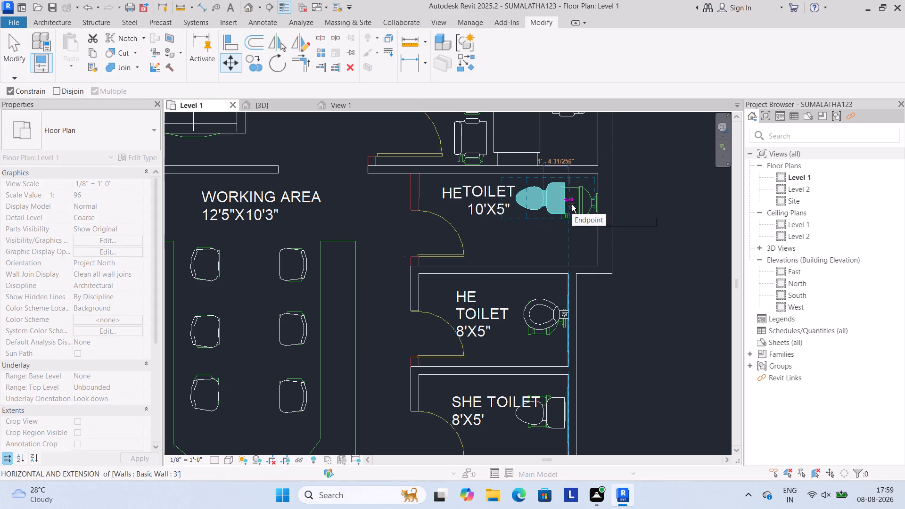
{"action": "left_click", "coordinate": [572, 205]}
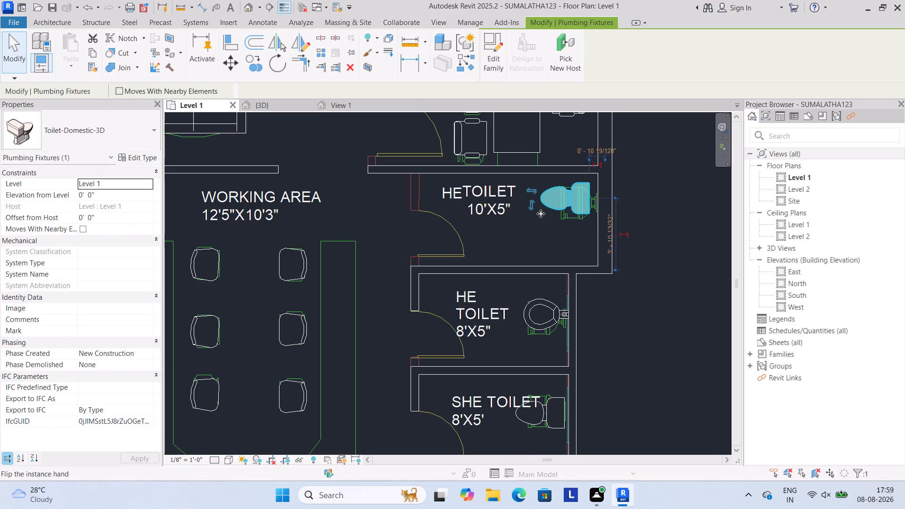
{"action": "scroll", "coordinate": [542, 213], "scroll_direction": "up", "scroll_amount": 3}
{"action": "middle_click_drag", "start_coordinate": [576, 197], "coordinate": [505, 226]}
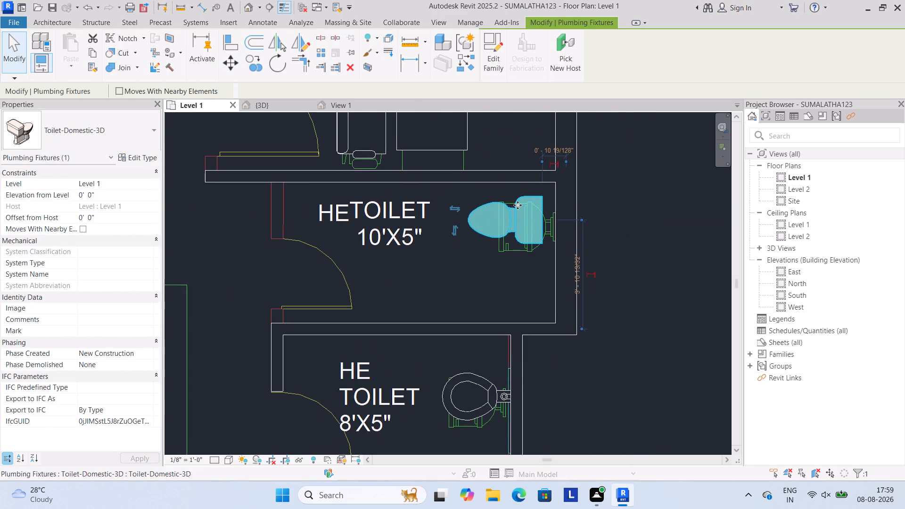
{"action": "scroll", "coordinate": [518, 205], "scroll_direction": "up", "scroll_amount": 3}
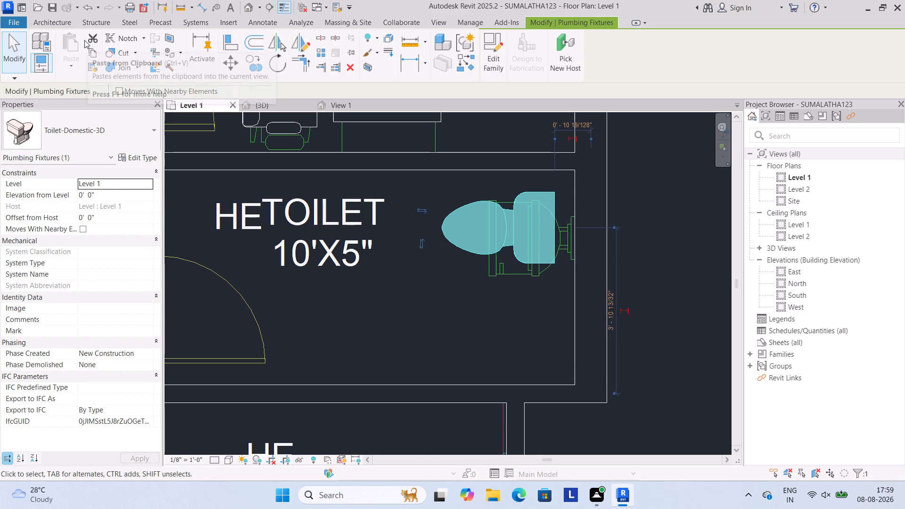
{"action": "key", "text": "Escape"}
Move the toilet in the 10'X5" HE TOILET another 4" so its tank sits close to the wall opposite the door.
{"action": "left_click", "coordinate": [452, 240]}
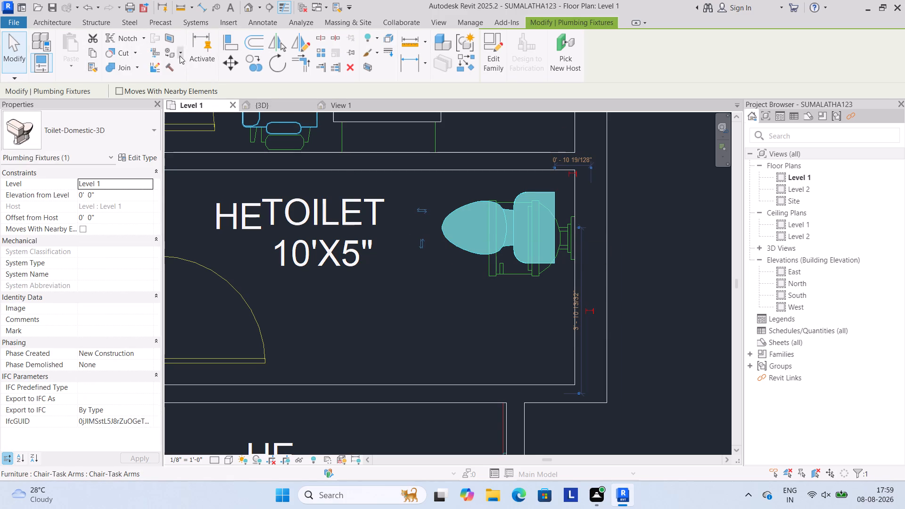
{"action": "left_click", "coordinate": [226, 59]}
{"action": "left_click_drag", "start_coordinate": [452, 226], "coordinate": [476, 242]}
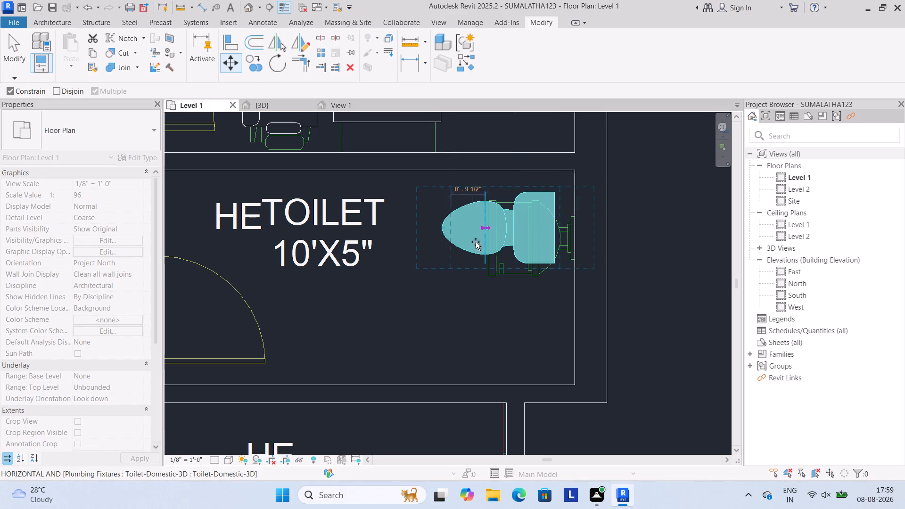
{"action": "left_click_drag", "start_coordinate": [476, 242], "coordinate": [466, 238]}
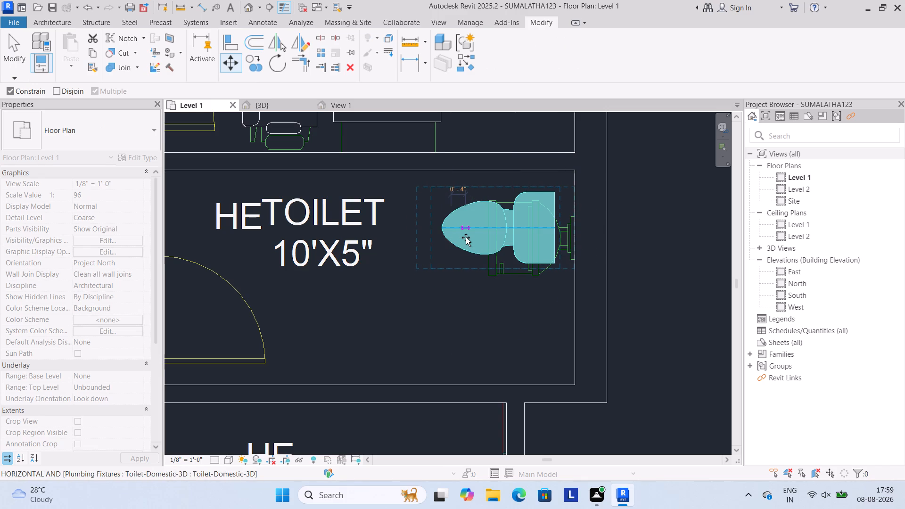
{"action": "left_click_drag", "start_coordinate": [466, 238], "coordinate": [466, 238]}
{"action": "left_click", "coordinate": [466, 238]}
{"action": "key", "text": "Escape"}
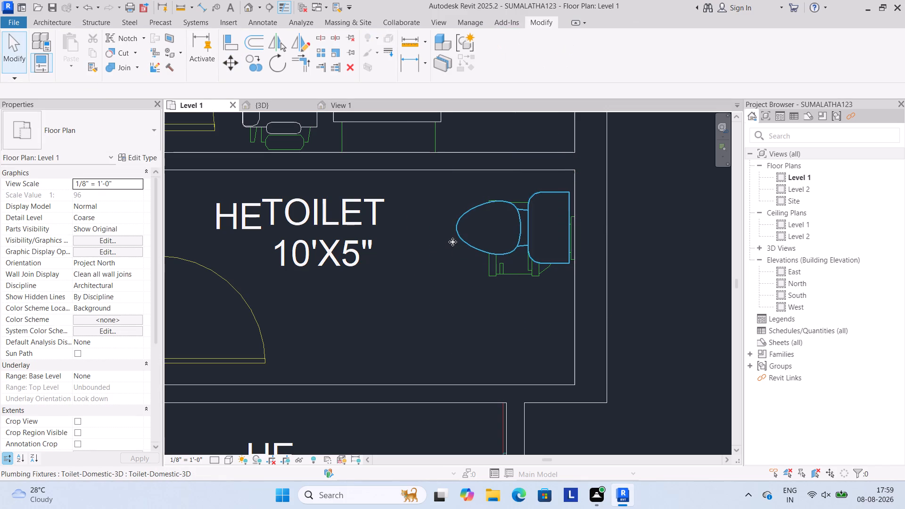
Check the furnished Level 1 plan as a whole, and examine the building from different angles in the 3D view.
{"action": "scroll", "coordinate": [452, 242], "scroll_direction": "down", "scroll_amount": 6}
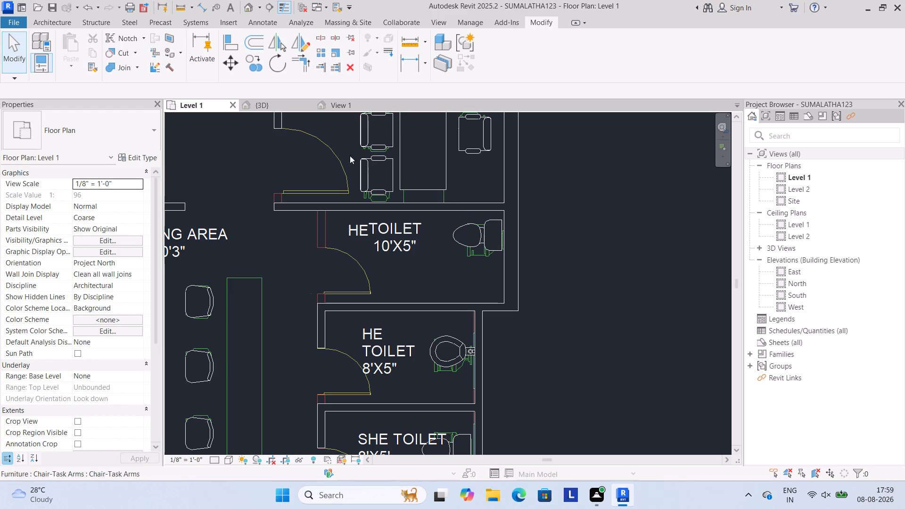
{"action": "scroll", "coordinate": [341, 123], "scroll_direction": "down", "scroll_amount": 4}
{"action": "scroll", "coordinate": [281, 174], "scroll_direction": "down", "scroll_amount": 5}
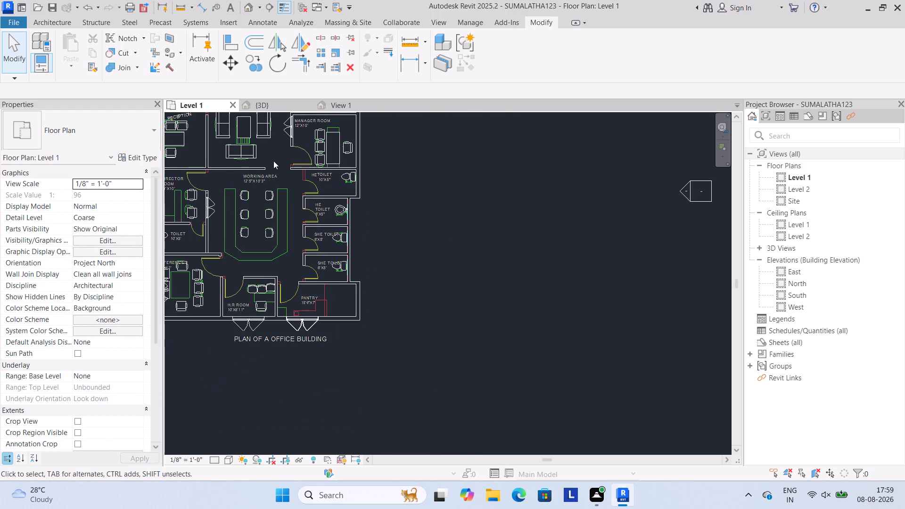
{"action": "middle_click_drag", "start_coordinate": [273, 156], "coordinate": [428, 250]}
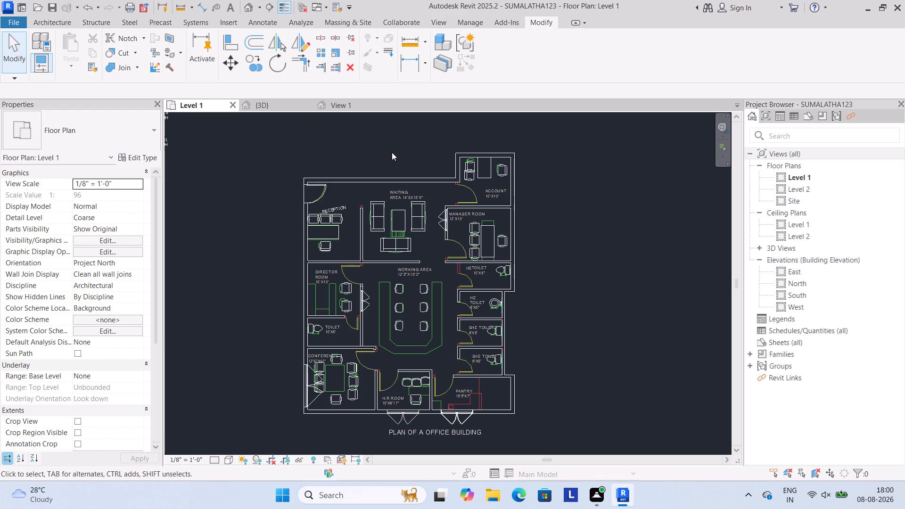
{"action": "left_click", "coordinate": [288, 107]}
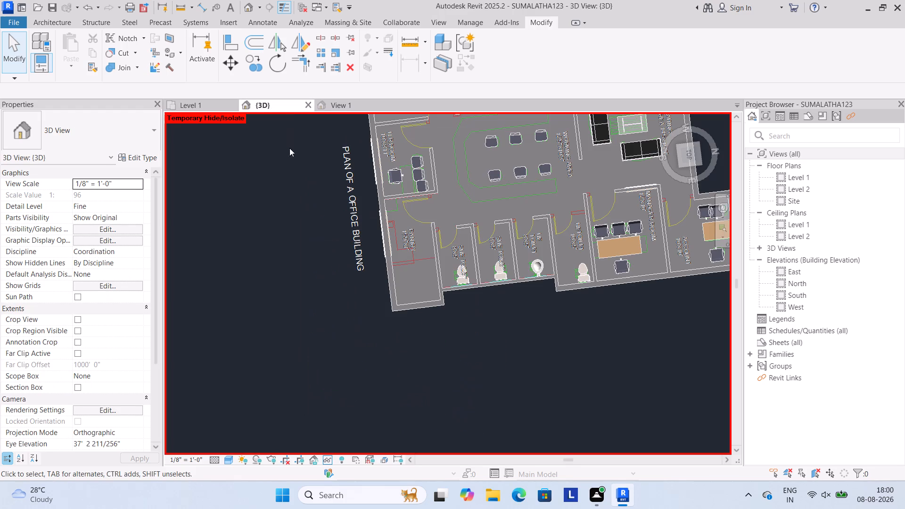
{"action": "scroll", "coordinate": [372, 231], "scroll_direction": "down", "scroll_amount": 4}
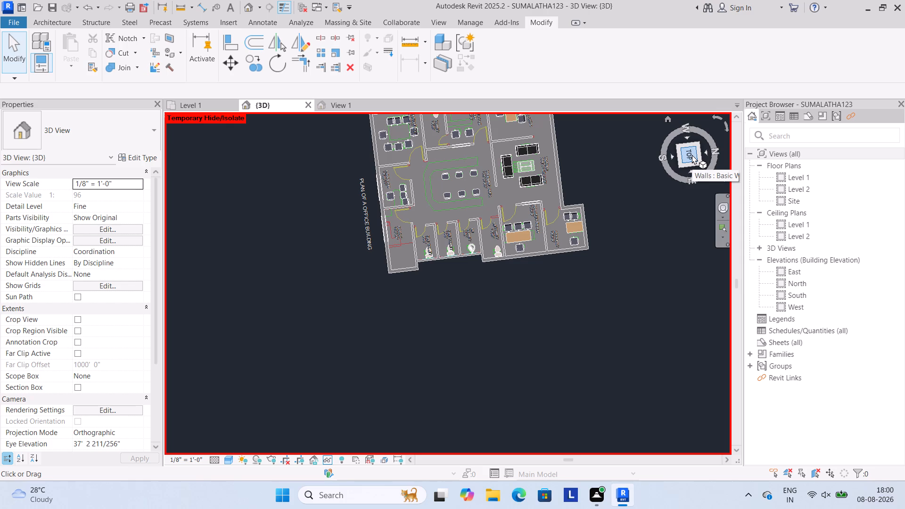
{"action": "left_click_drag", "start_coordinate": [691, 155], "coordinate": [595, 307], "text": "shift"}
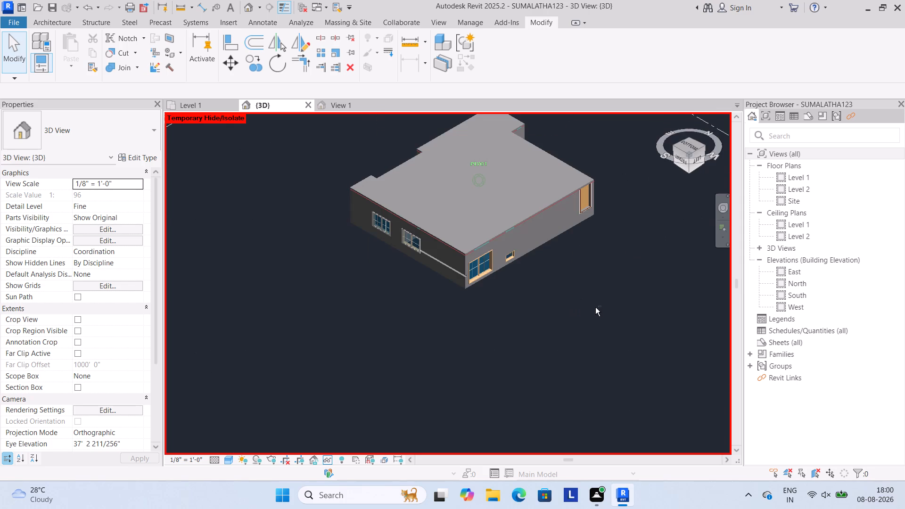
{"action": "left_click_drag", "start_coordinate": [595, 307], "coordinate": [580, 316], "text": "shift"}
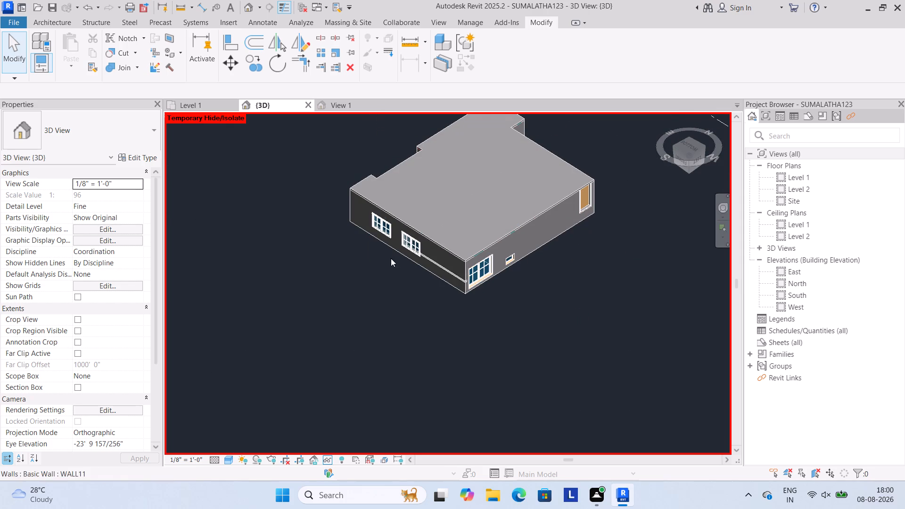
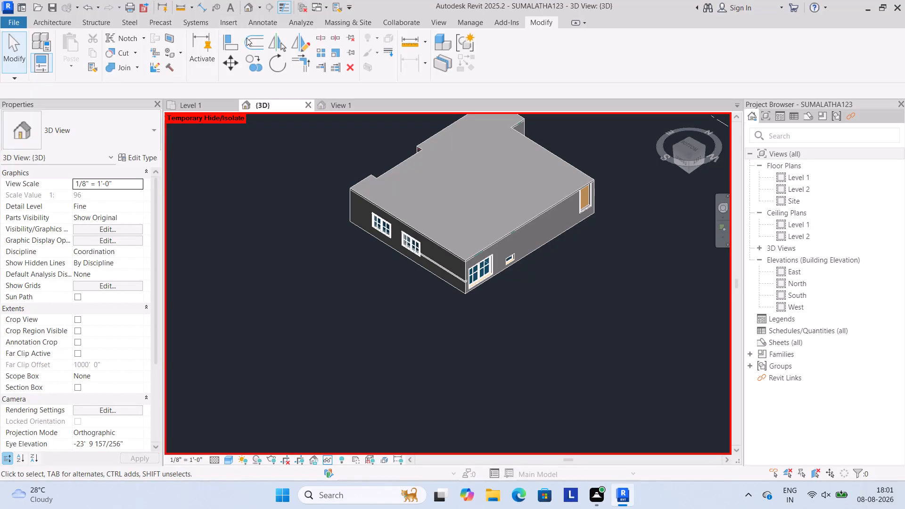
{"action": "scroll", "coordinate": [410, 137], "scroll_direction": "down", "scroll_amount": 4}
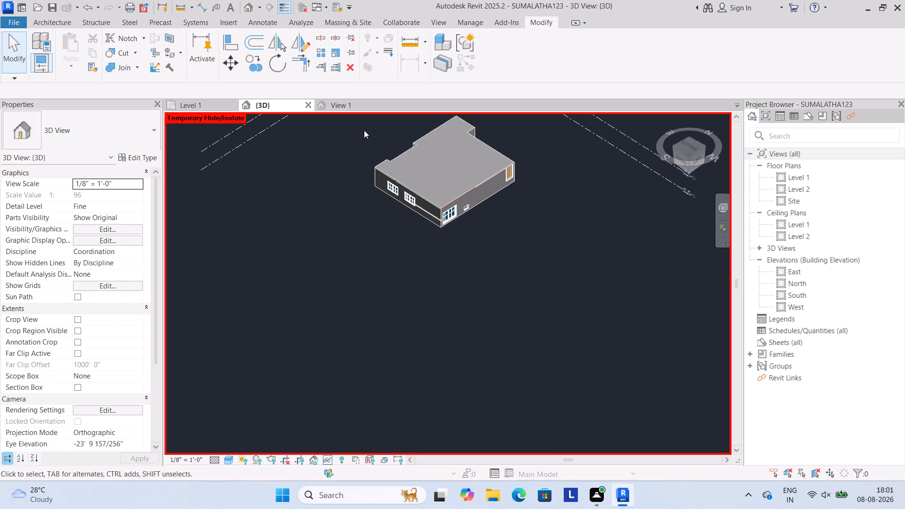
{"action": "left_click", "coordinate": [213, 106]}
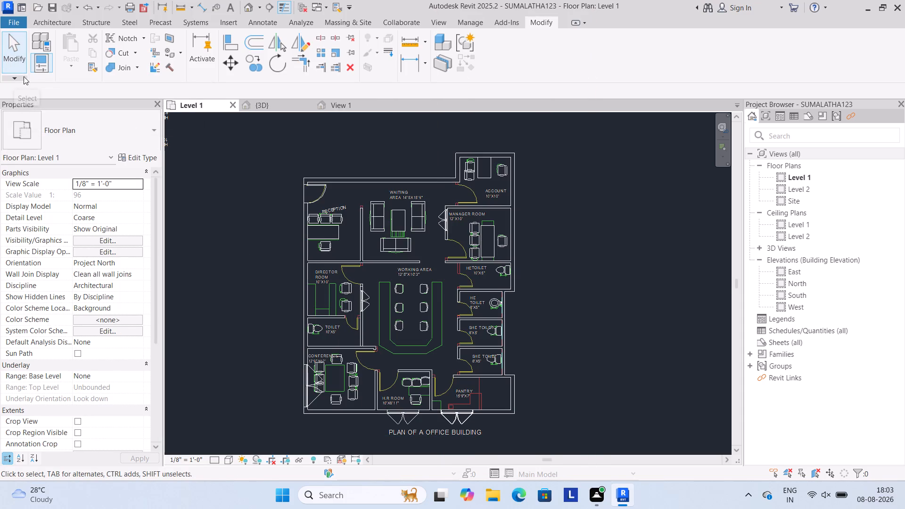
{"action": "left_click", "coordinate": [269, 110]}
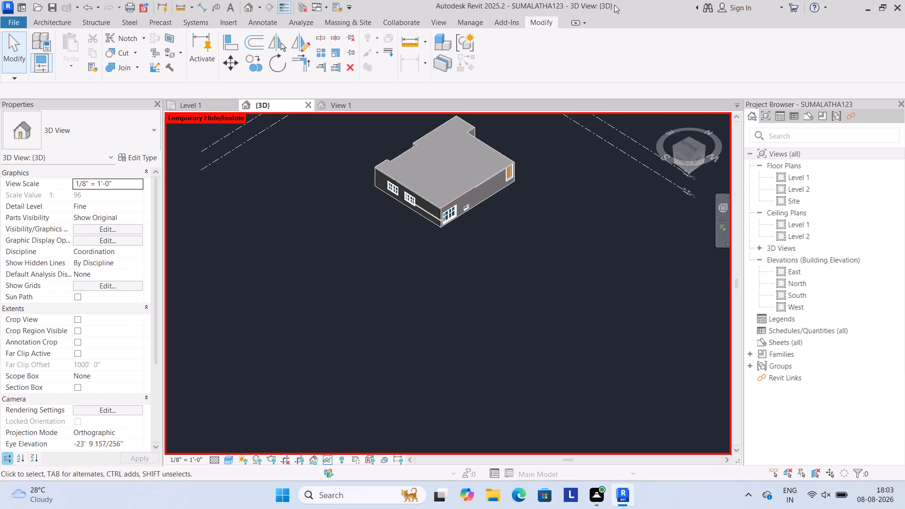
Open the Level 2 floor plan and examine the Generic - 6" floor slab and its outline.
{"action": "double_click", "coordinate": [822, 188]}
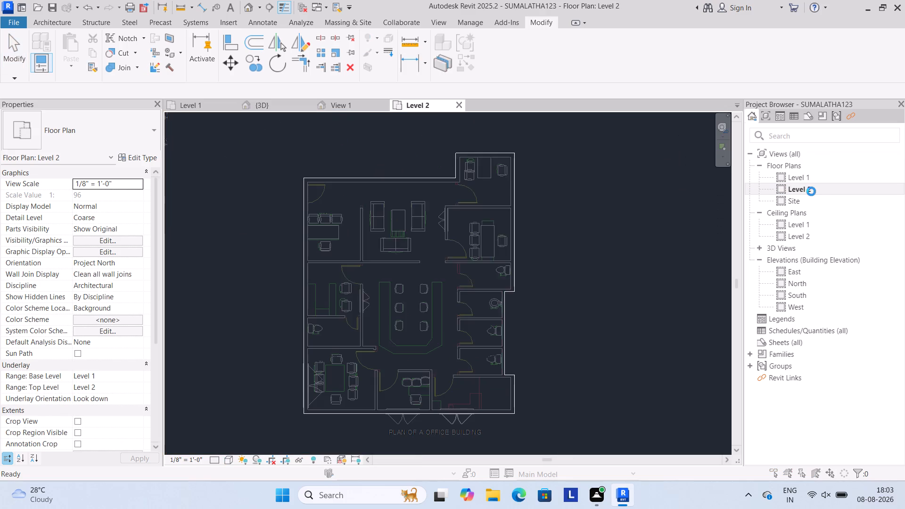
{"action": "scroll", "coordinate": [538, 220], "scroll_direction": "up", "scroll_amount": 3}
{"action": "left_click", "coordinate": [552, 146]}
{"action": "scroll", "coordinate": [391, 184], "scroll_direction": "up", "scroll_amount": 4}
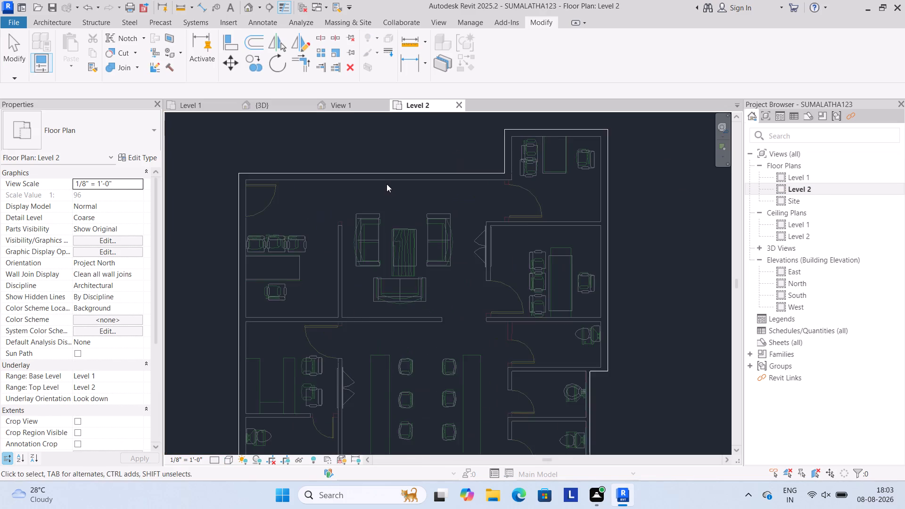
{"action": "scroll", "coordinate": [386, 177], "scroll_direction": "up", "scroll_amount": 3}
{"action": "left_click", "coordinate": [386, 172]}
{"action": "scroll", "coordinate": [388, 171], "scroll_direction": "down", "scroll_amount": 7}
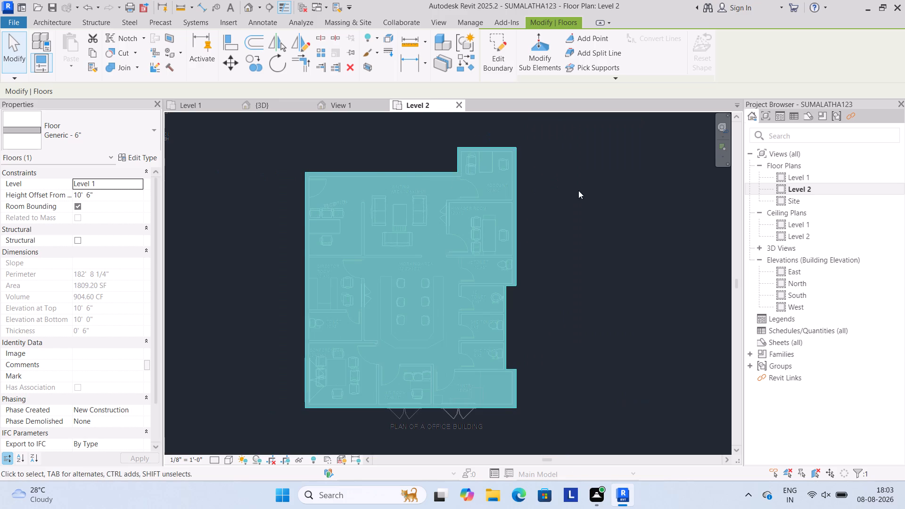
{"action": "left_click", "coordinate": [578, 190]}
{"action": "scroll", "coordinate": [404, 193], "scroll_direction": "up", "scroll_amount": 3}
{"action": "middle_click_drag", "start_coordinate": [370, 171], "coordinate": [415, 238]}
{"action": "scroll", "coordinate": [370, 172], "scroll_direction": "up", "scroll_amount": 1}
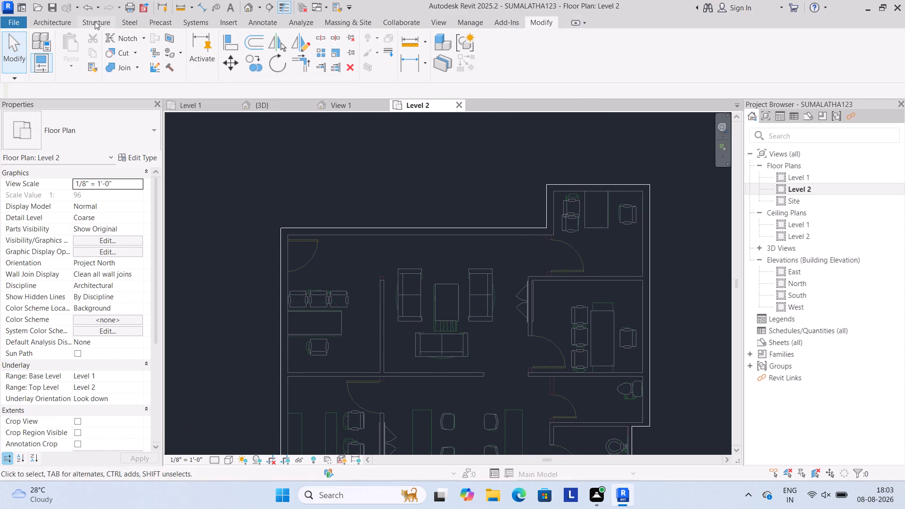
Sketch a Handrail - Rectangular railing about 28'-10" long on Level 2, along the outer edge from the reception corner to the account room.
{"action": "left_click", "coordinate": [63, 21]}
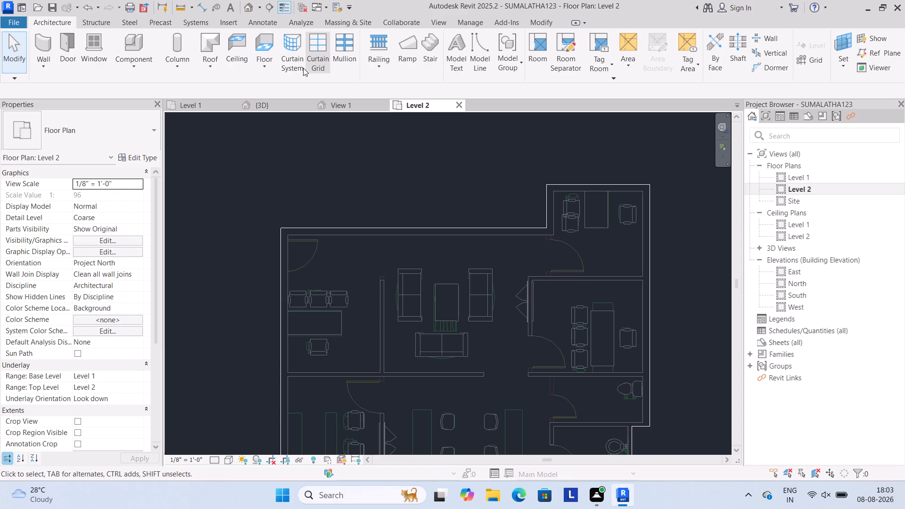
{"action": "left_click", "coordinate": [369, 52]}
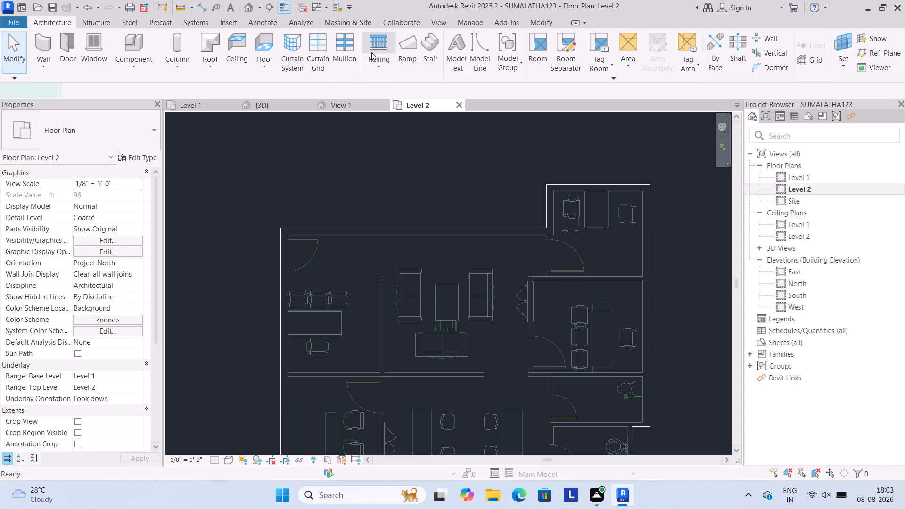
{"action": "scroll", "coordinate": [322, 226], "scroll_direction": "up", "scroll_amount": 6}
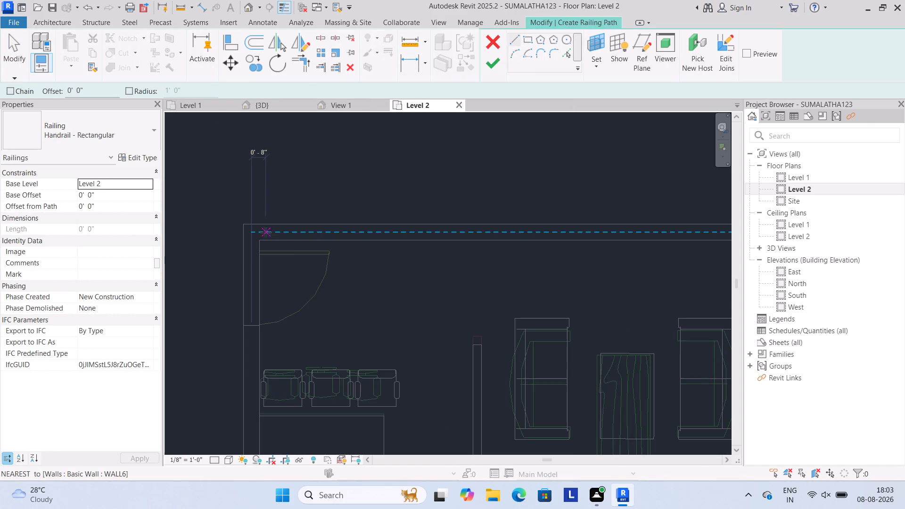
{"action": "left_click", "coordinate": [242, 227]}
{"action": "scroll", "coordinate": [196, 214], "scroll_direction": "down", "scroll_amount": 8}
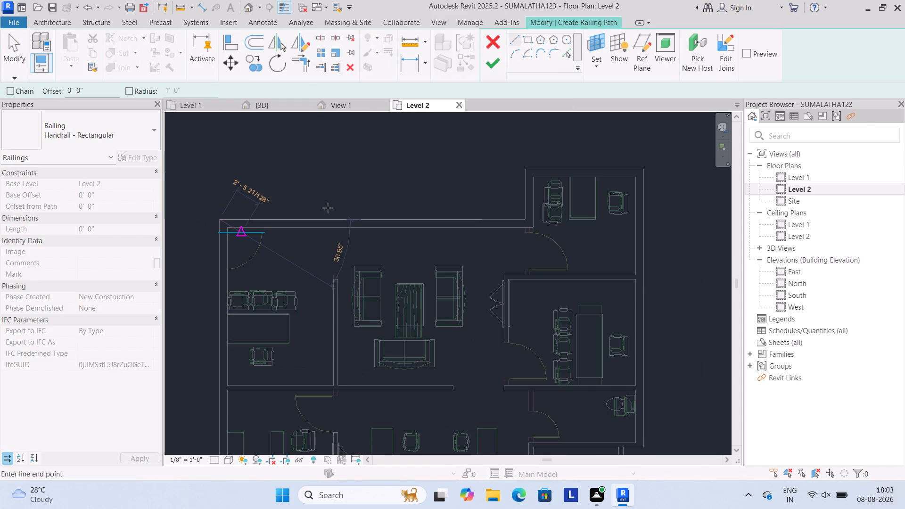
{"action": "right_click", "coordinate": [310, 159]}
{"action": "left_click", "coordinate": [334, 166]}
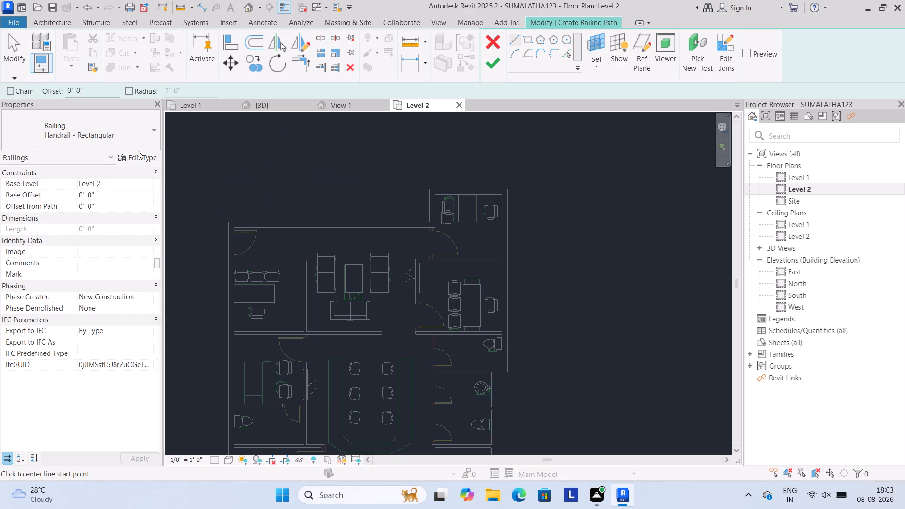
{"action": "left_click", "coordinate": [137, 145]}
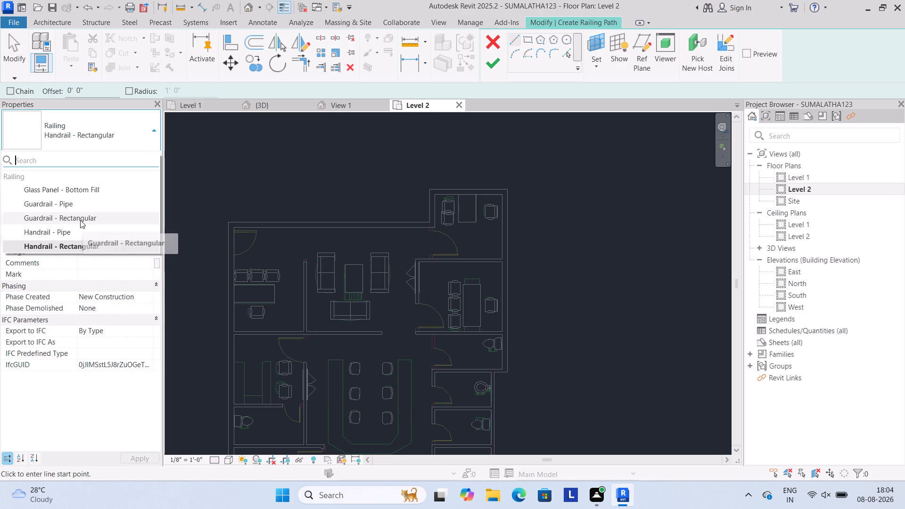
{"action": "left_click", "coordinate": [51, 245]}
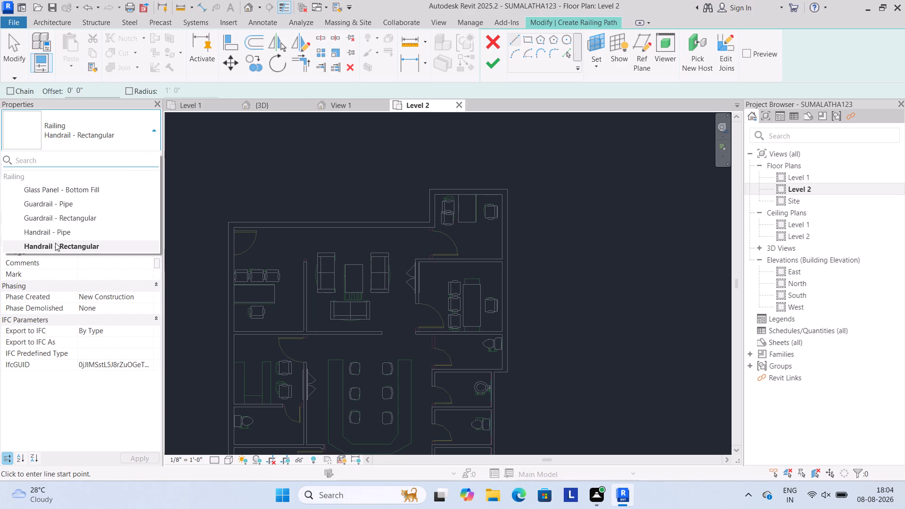
{"action": "scroll", "coordinate": [211, 215], "scroll_direction": "up", "scroll_amount": 7}
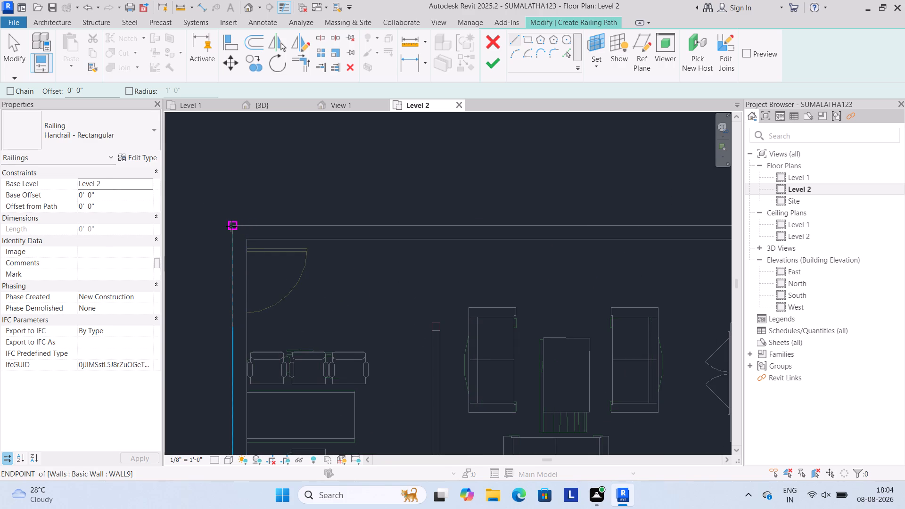
{"action": "left_click", "coordinate": [231, 226]}
{"action": "scroll", "coordinate": [205, 219], "scroll_direction": "down", "scroll_amount": 9}
{"action": "scroll", "coordinate": [368, 222], "scroll_direction": "up", "scroll_amount": 7}
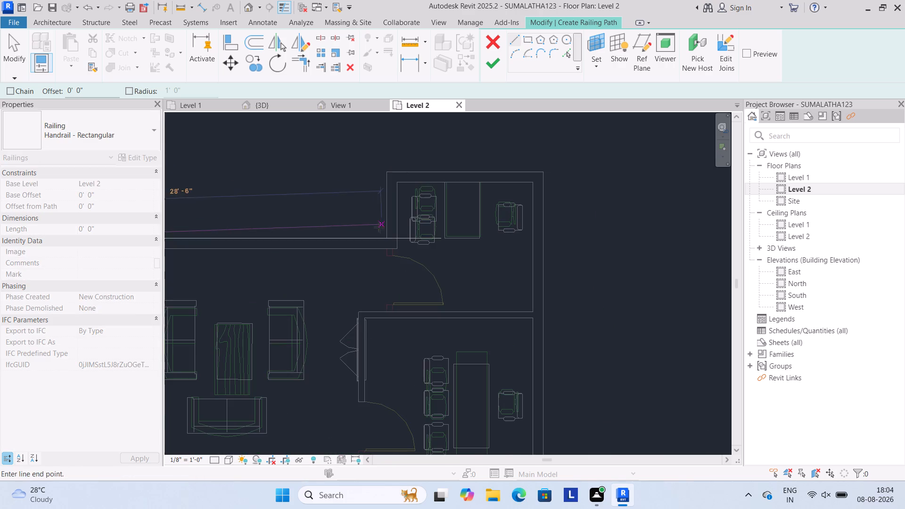
{"action": "scroll", "coordinate": [381, 237], "scroll_direction": "up", "scroll_amount": 1}
{"action": "left_click", "coordinate": [384, 237]}
{"action": "scroll", "coordinate": [362, 174], "scroll_direction": "down", "scroll_amount": 6}
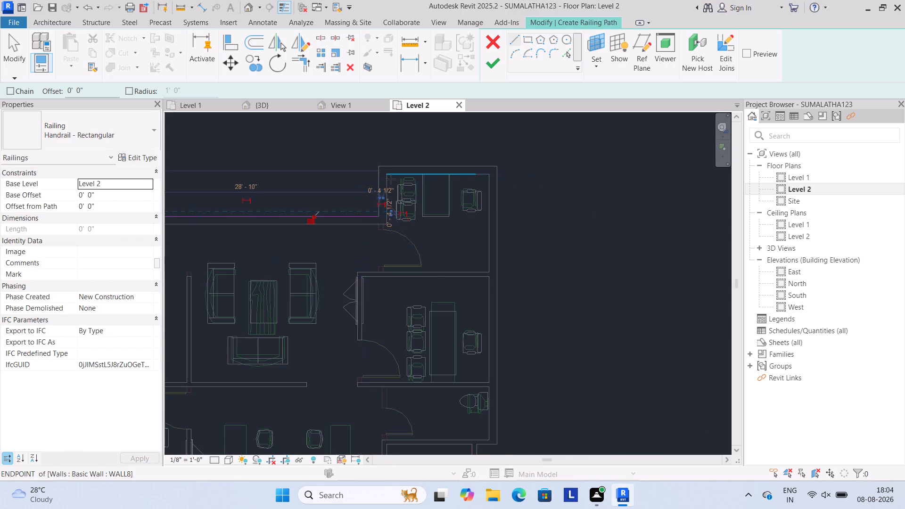
{"action": "scroll", "coordinate": [391, 179], "scroll_direction": "down", "scroll_amount": 1}
{"action": "left_click", "coordinate": [499, 62]}
Nudge the railing slightly inward from the slab edge toward the waiting area.
{"action": "scroll", "coordinate": [407, 213], "scroll_direction": "up", "scroll_amount": 3}
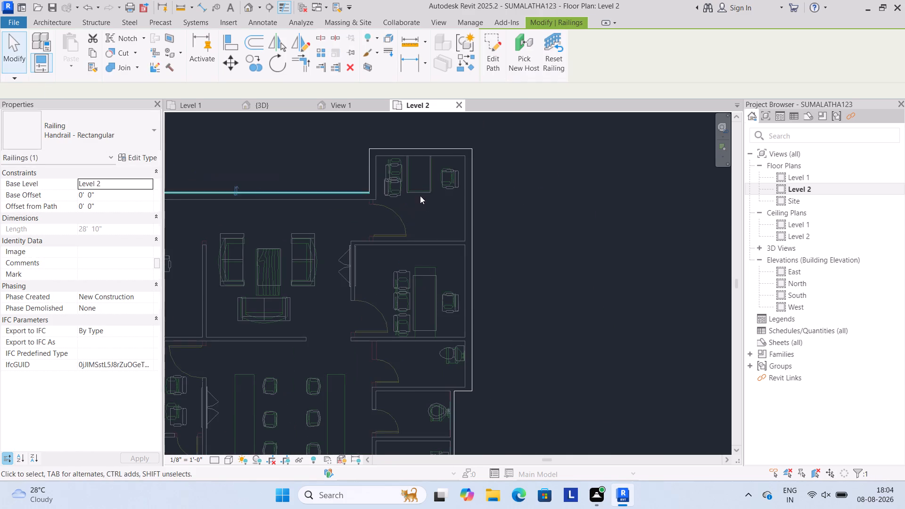
{"action": "scroll", "coordinate": [433, 184], "scroll_direction": "up", "scroll_amount": 1}
{"action": "middle_click_drag", "start_coordinate": [513, 169], "coordinate": [573, 198]}
{"action": "scroll", "coordinate": [372, 230], "scroll_direction": "up", "scroll_amount": 5}
{"action": "middle_click_drag", "start_coordinate": [313, 226], "coordinate": [464, 210]}
{"action": "scroll", "coordinate": [508, 199], "scroll_direction": "up", "scroll_amount": 10}
{"action": "scroll", "coordinate": [494, 203], "scroll_direction": "down", "scroll_amount": 9}
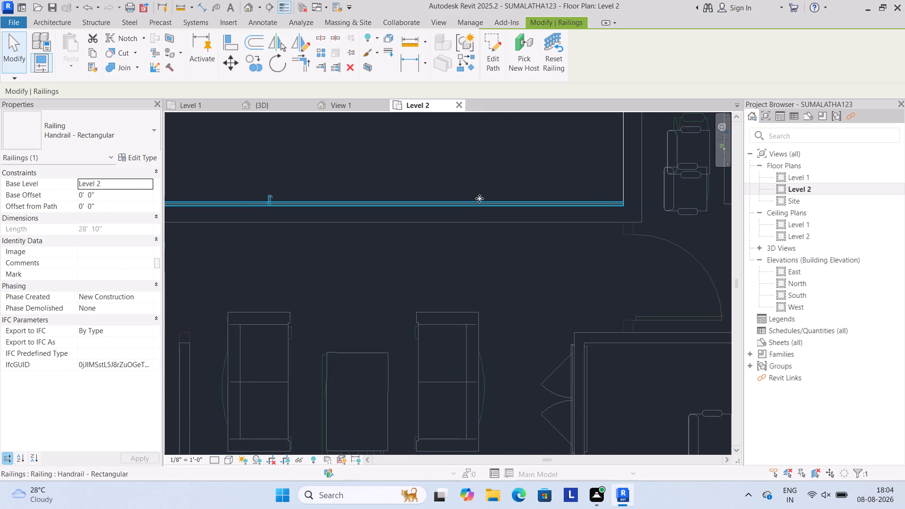
{"action": "key", "text": "Down"}
{"action": "key", "text": "Down"}
{"action": "key", "text": "Down"}
{"action": "key", "text": "Down"}
{"action": "scroll", "coordinate": [474, 215], "scroll_direction": "down", "scroll_amount": 3}
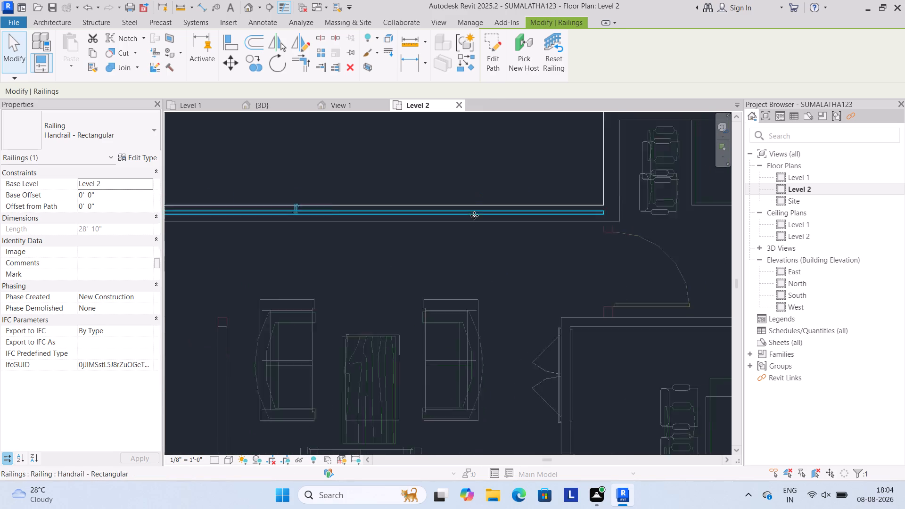
{"action": "scroll", "coordinate": [474, 215], "scroll_direction": "down", "scroll_amount": 1}
{"action": "left_click", "coordinate": [507, 148]}
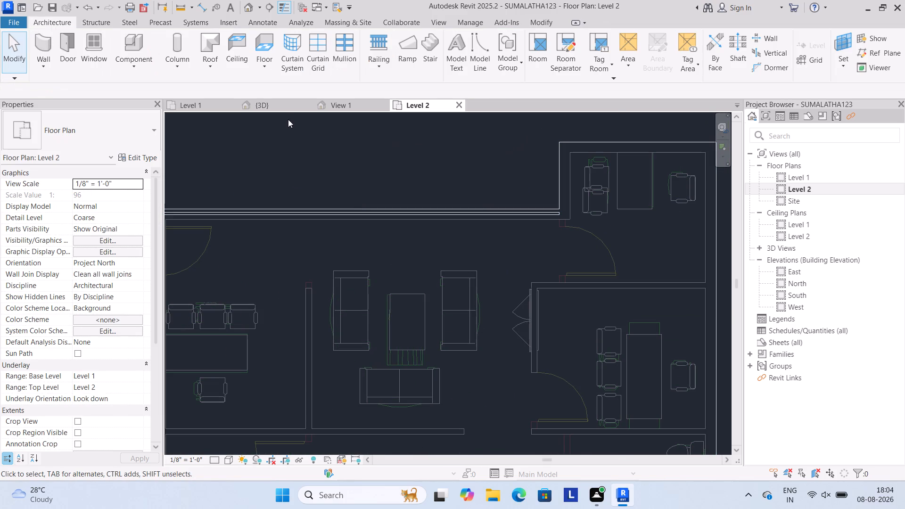
Examine the building in the 3D view to check where the railing sits relative to the roof slab.
{"action": "left_click", "coordinate": [271, 111]}
{"action": "scroll", "coordinate": [338, 169], "scroll_direction": "down", "scroll_amount": 2}
{"action": "scroll", "coordinate": [369, 157], "scroll_direction": "up", "scroll_amount": 7}
{"action": "middle_click_drag", "start_coordinate": [454, 168], "coordinate": [365, 234]}
{"action": "scroll", "coordinate": [451, 172], "scroll_direction": "up", "scroll_amount": 1}
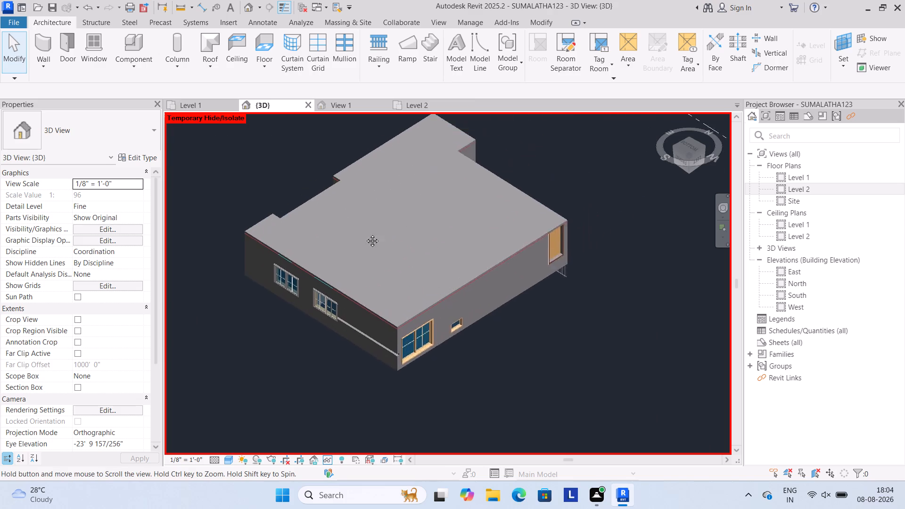
{"action": "middle_click_drag", "start_coordinate": [365, 234], "coordinate": [335, 259]}
{"action": "scroll", "coordinate": [370, 174], "scroll_direction": "up", "scroll_amount": 5}
{"action": "scroll", "coordinate": [397, 174], "scroll_direction": "down", "scroll_amount": 7}
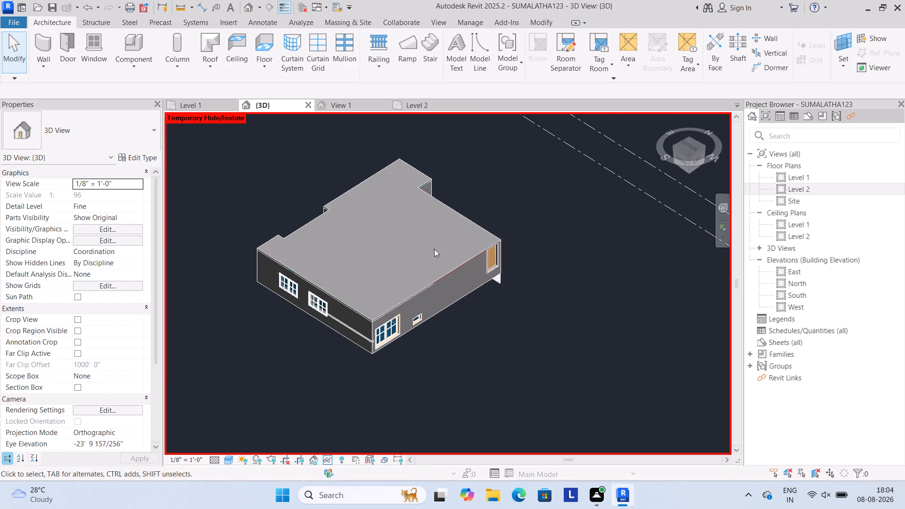
{"action": "middle_click_drag", "start_coordinate": [448, 253], "coordinate": [408, 257], "text": "ctrl"}
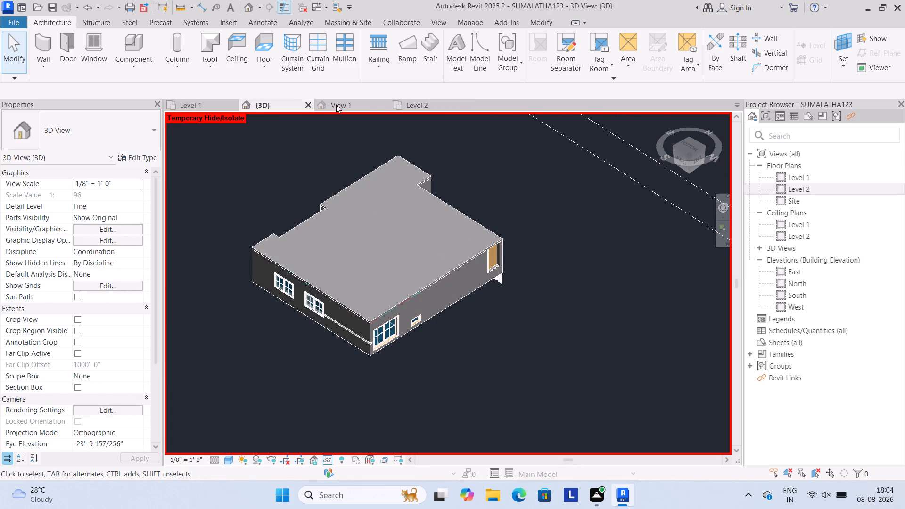
Set the base offset of the Level 2 railing along the waiting area edge to 3'.
{"action": "left_click", "coordinate": [395, 104]}
{"action": "scroll", "coordinate": [375, 184], "scroll_direction": "down", "scroll_amount": 2}
{"action": "scroll", "coordinate": [384, 196], "scroll_direction": "up", "scroll_amount": 3}
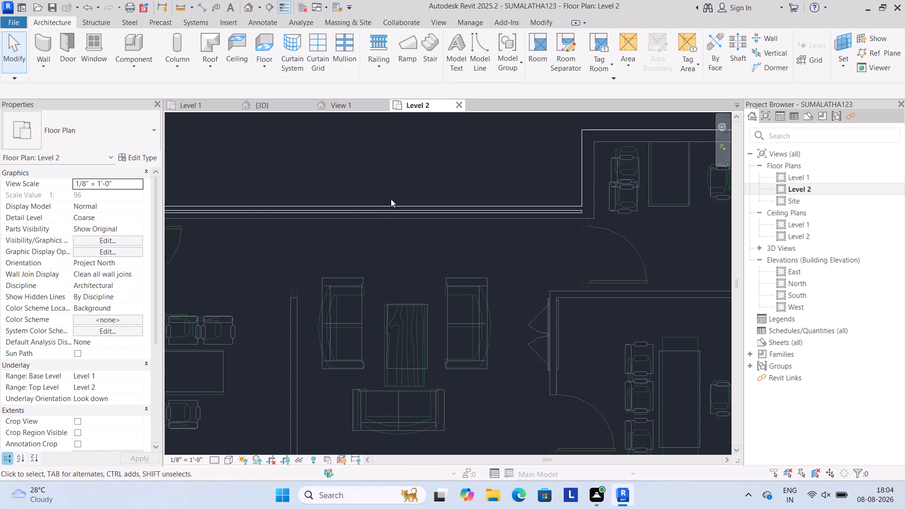
{"action": "scroll", "coordinate": [398, 204], "scroll_direction": "up", "scroll_amount": 4}
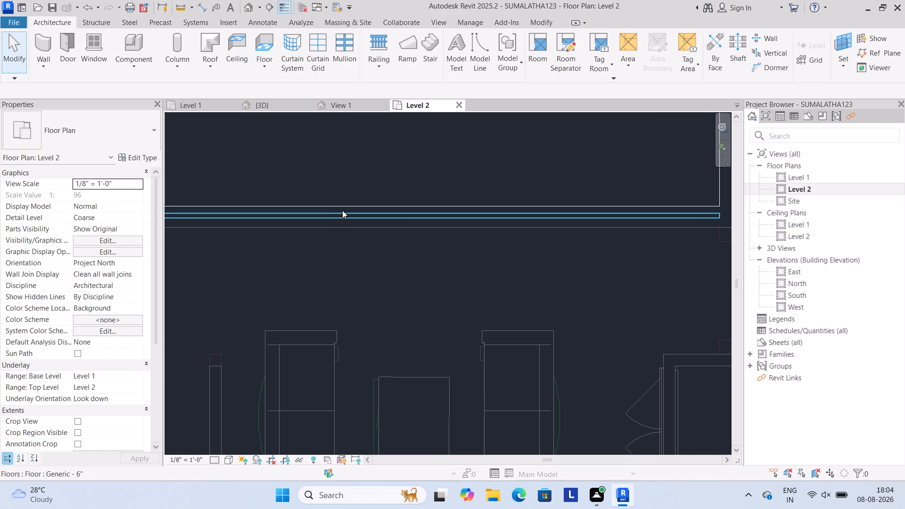
{"action": "scroll", "coordinate": [348, 214], "scroll_direction": "up", "scroll_amount": 3}
{"action": "left_click", "coordinate": [348, 214]}
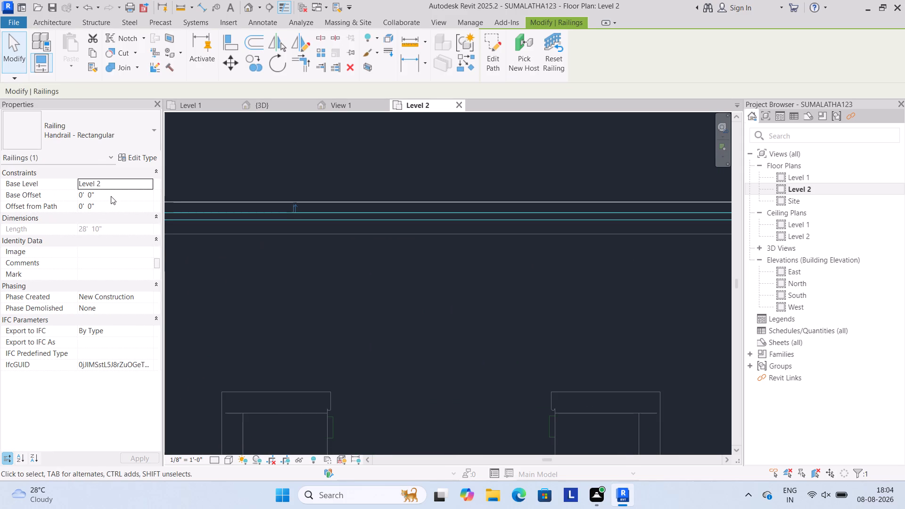
{"action": "left_click", "coordinate": [112, 196]}
{"action": "left_click", "coordinate": [123, 187]}
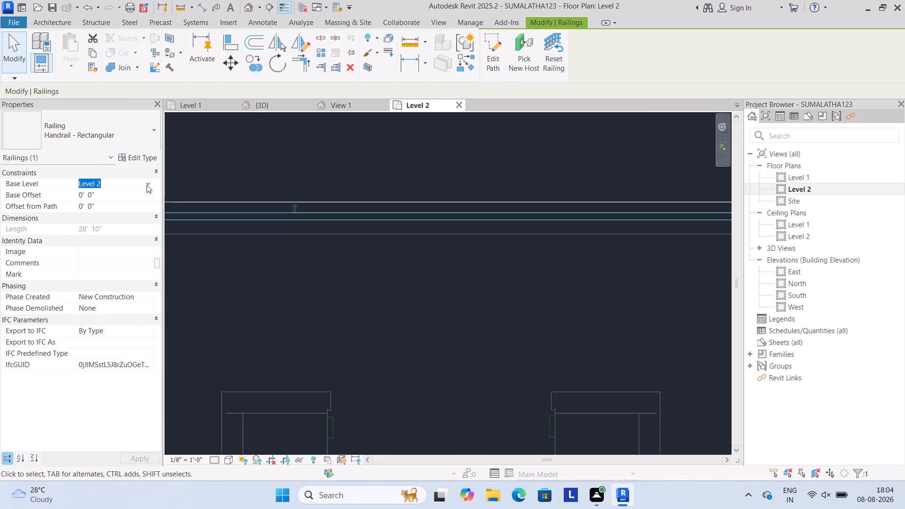
{"action": "left_click", "coordinate": [147, 185]}
{"action": "left_click", "coordinate": [148, 186]}
{"action": "left_click", "coordinate": [126, 198]}
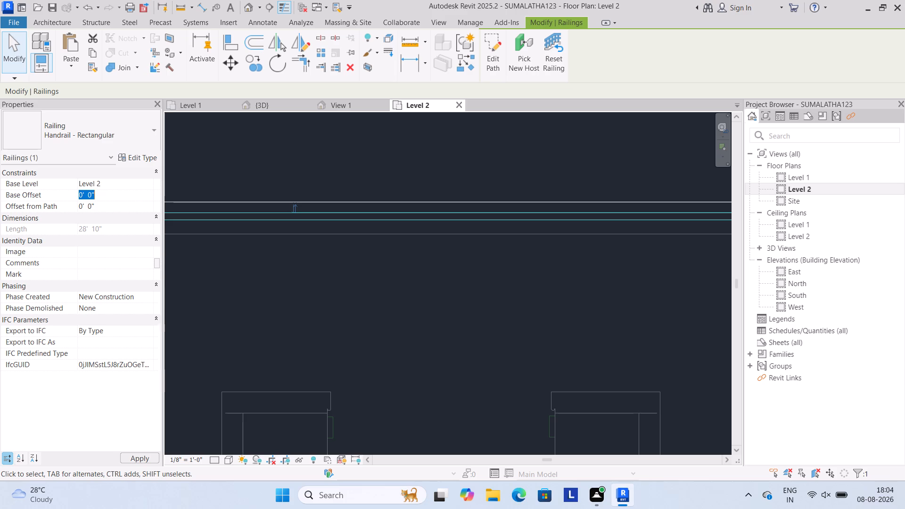
{"action": "type", "text": "3'"}
{"action": "key", "text": "Return"}
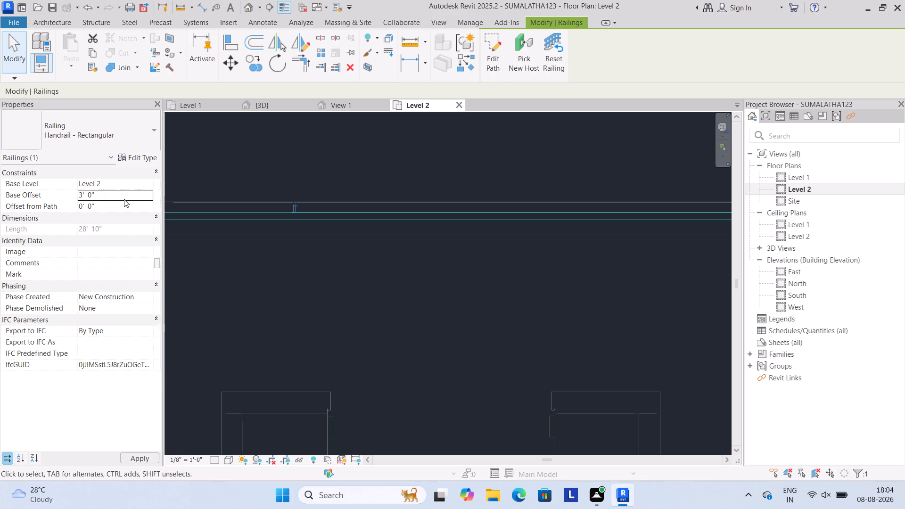
Examine the building from all sides in the 3D view to check the raised railing's position relative to the walls and slab.
{"action": "scroll", "coordinate": [200, 197], "scroll_direction": "down", "scroll_amount": 11}
{"action": "middle_click_drag", "start_coordinate": [311, 228], "coordinate": [345, 193], "text": "ctrl"}
{"action": "left_click", "coordinate": [274, 112]}
{"action": "left_click", "coordinate": [269, 110]}
{"action": "middle_click_drag", "start_coordinate": [335, 213], "coordinate": [357, 194], "text": "ctrl"}
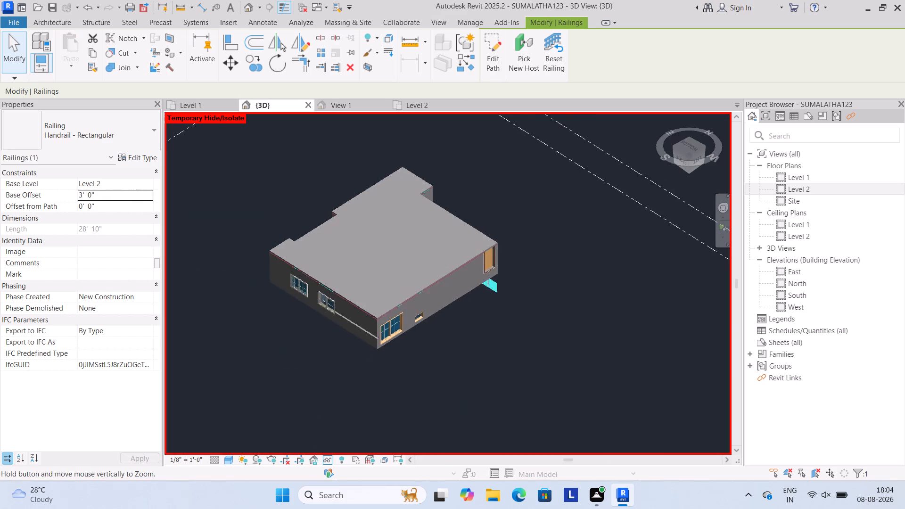
{"action": "middle_click_drag", "start_coordinate": [357, 194], "coordinate": [276, 198], "text": "ctrl"}
{"action": "scroll", "coordinate": [515, 251], "scroll_direction": "up", "scroll_amount": 2, "text": "ctrl"}
{"action": "middle_click_drag", "start_coordinate": [527, 265], "coordinate": [504, 275], "text": "ctrl"}
{"action": "middle_click_drag", "start_coordinate": [516, 282], "coordinate": [403, 279], "text": "shift"}
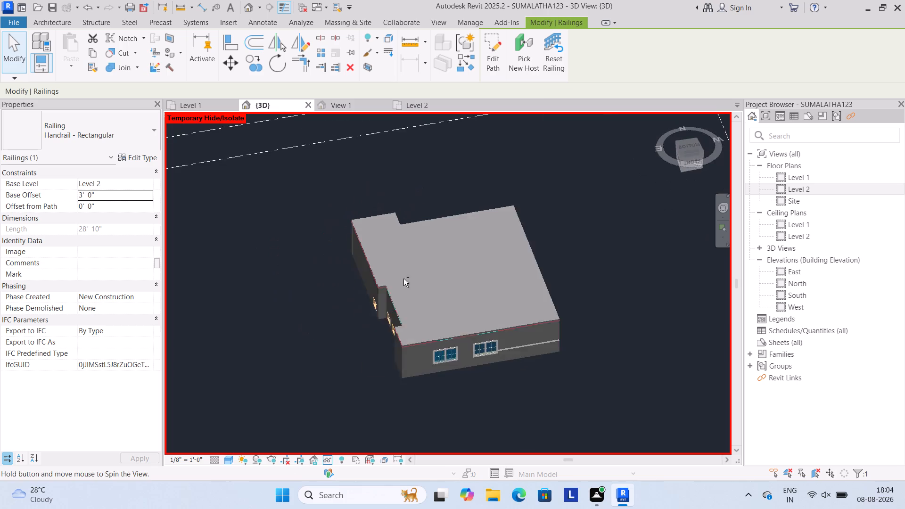
{"action": "middle_click_drag", "start_coordinate": [403, 279], "coordinate": [403, 285], "text": "shift"}
{"action": "middle_click_drag", "start_coordinate": [420, 271], "coordinate": [502, 202], "text": "shift"}
{"action": "scroll", "coordinate": [503, 279], "scroll_direction": "up", "scroll_amount": 2}
{"action": "middle_click_drag", "start_coordinate": [510, 297], "coordinate": [469, 214], "text": "shift"}
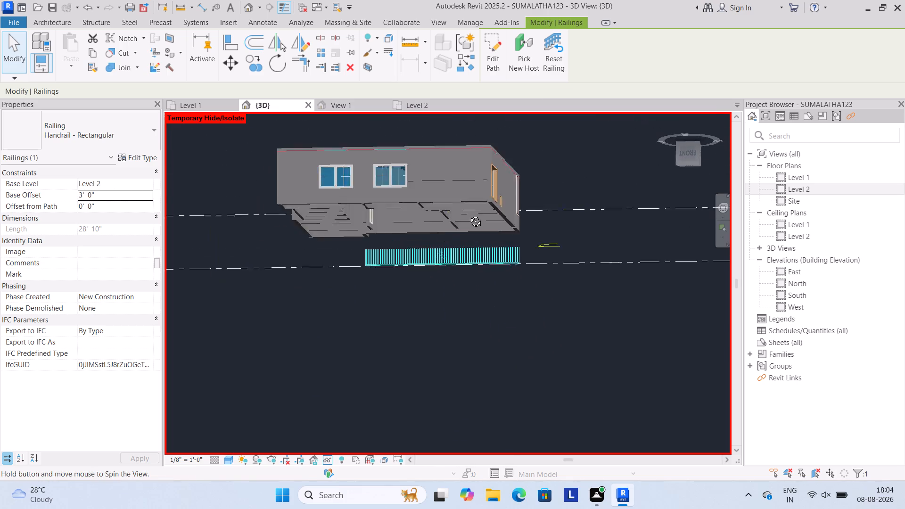
{"action": "middle_click_drag", "start_coordinate": [469, 214], "coordinate": [467, 181], "text": "shift"}
{"action": "scroll", "coordinate": [480, 236], "scroll_direction": "up", "scroll_amount": 4}
{"action": "middle_click_drag", "start_coordinate": [512, 267], "coordinate": [344, 314], "text": "shift"}
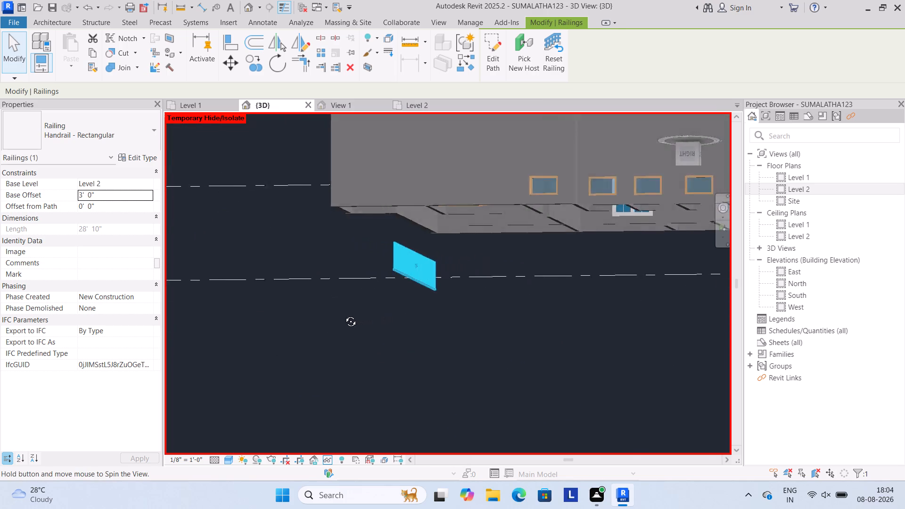
{"action": "middle_click_drag", "start_coordinate": [344, 314], "coordinate": [330, 265], "text": "shift"}
{"action": "scroll", "coordinate": [402, 258], "scroll_direction": "down", "scroll_amount": 13}
{"action": "middle_click_drag", "start_coordinate": [477, 285], "coordinate": [488, 317], "text": "shift"}
{"action": "scroll", "coordinate": [479, 288], "scroll_direction": "up", "scroll_amount": 1, "text": "shift"}
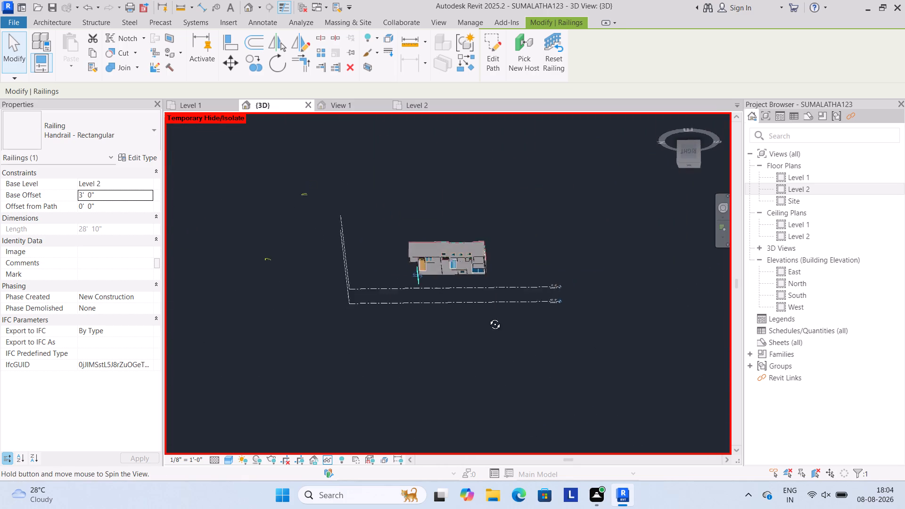
{"action": "middle_click_drag", "start_coordinate": [488, 317], "coordinate": [527, 345], "text": "shift"}
{"action": "scroll", "coordinate": [482, 284], "scroll_direction": "up", "scroll_amount": 4}
{"action": "scroll", "coordinate": [594, 238], "scroll_direction": "up", "scroll_amount": 1}
{"action": "middle_click_drag", "start_coordinate": [598, 237], "coordinate": [564, 254], "text": "shift"}
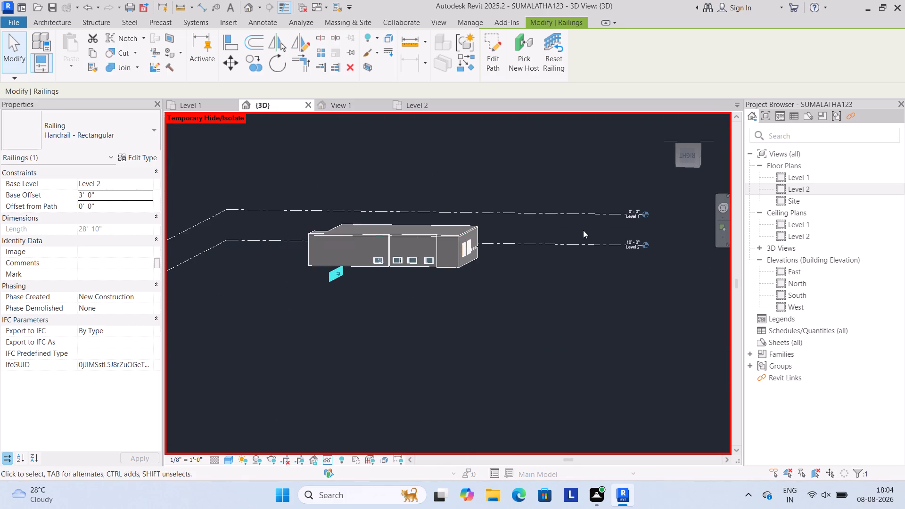
{"action": "scroll", "coordinate": [605, 218], "scroll_direction": "up", "scroll_amount": 7}
{"action": "scroll", "coordinate": [603, 227], "scroll_direction": "down", "scroll_amount": 2}
{"action": "middle_click_drag", "start_coordinate": [429, 296], "coordinate": [478, 262]}
{"action": "left_click", "coordinate": [347, 261]}
{"action": "middle_click_drag", "start_coordinate": [452, 222], "coordinate": [397, 254], "text": "shift"}
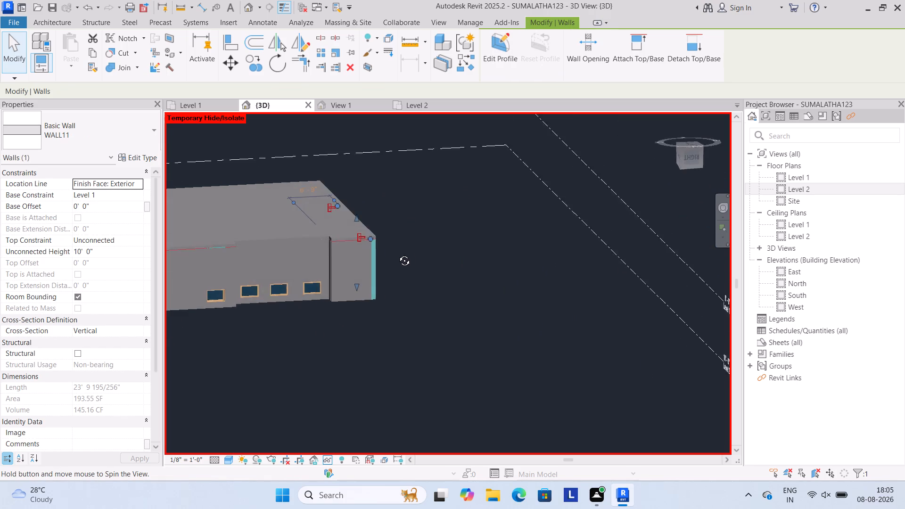
{"action": "middle_click_drag", "start_coordinate": [397, 254], "coordinate": [306, 358], "text": "shift"}
{"action": "scroll", "coordinate": [336, 337], "scroll_direction": "up", "scroll_amount": 1, "text": "shift"}
{"action": "scroll", "coordinate": [352, 253], "scroll_direction": "down", "scroll_amount": 4}
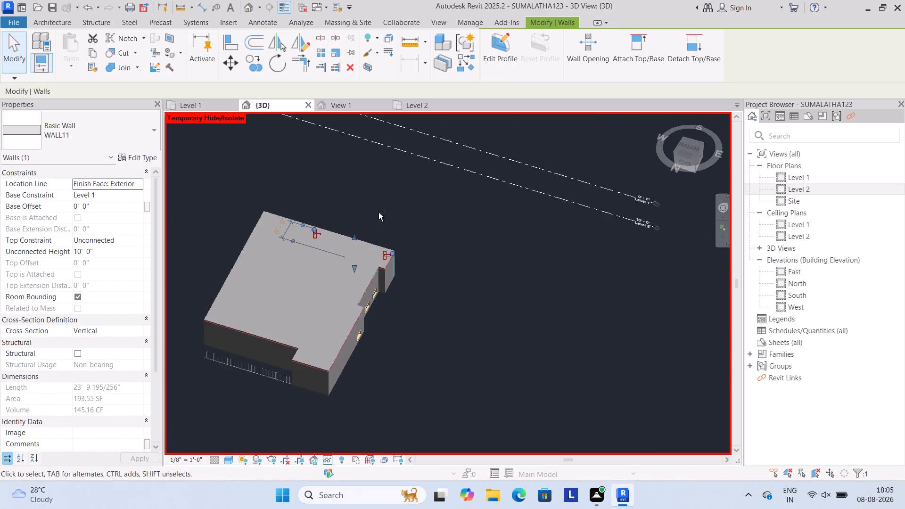
{"action": "middle_click_drag", "start_coordinate": [378, 213], "coordinate": [252, 428], "text": "shift"}
{"action": "middle_click_drag", "start_coordinate": [379, 250], "coordinate": [349, 398], "text": "shift"}
{"action": "scroll", "coordinate": [358, 262], "scroll_direction": "up", "scroll_amount": 1, "text": "shift"}
{"action": "middle_click_drag", "start_coordinate": [362, 262], "coordinate": [465, 347], "text": "shift"}
{"action": "scroll", "coordinate": [389, 235], "scroll_direction": "up", "scroll_amount": 4}
{"action": "middle_click_drag", "start_coordinate": [367, 220], "coordinate": [409, 264], "text": "shift"}
{"action": "middle_click_drag", "start_coordinate": [338, 206], "coordinate": [543, 304]}
{"action": "scroll", "coordinate": [339, 208], "scroll_direction": "up", "scroll_amount": 1}
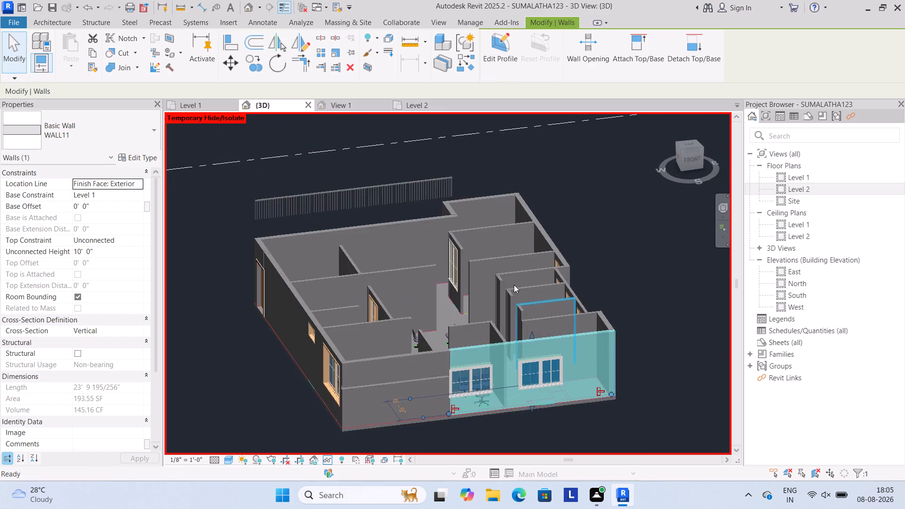
{"action": "scroll", "coordinate": [355, 168], "scroll_direction": "up", "scroll_amount": 4}
Delete the Handrail - Rectangular railing along the waiting area edge in the 3D view.
{"action": "left_click", "coordinate": [361, 204]}
{"action": "right_click", "coordinate": [378, 154]}
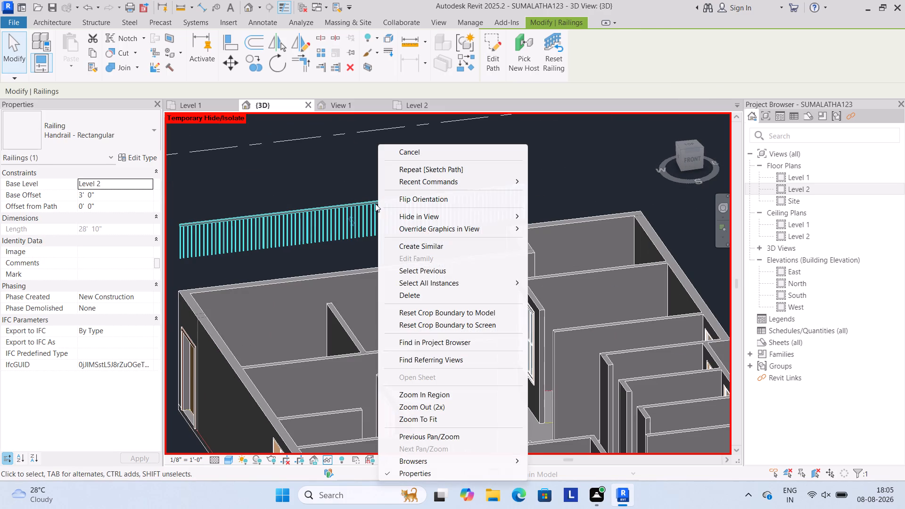
{"action": "left_click", "coordinate": [412, 297]}
{"action": "left_click", "coordinate": [378, 237]}
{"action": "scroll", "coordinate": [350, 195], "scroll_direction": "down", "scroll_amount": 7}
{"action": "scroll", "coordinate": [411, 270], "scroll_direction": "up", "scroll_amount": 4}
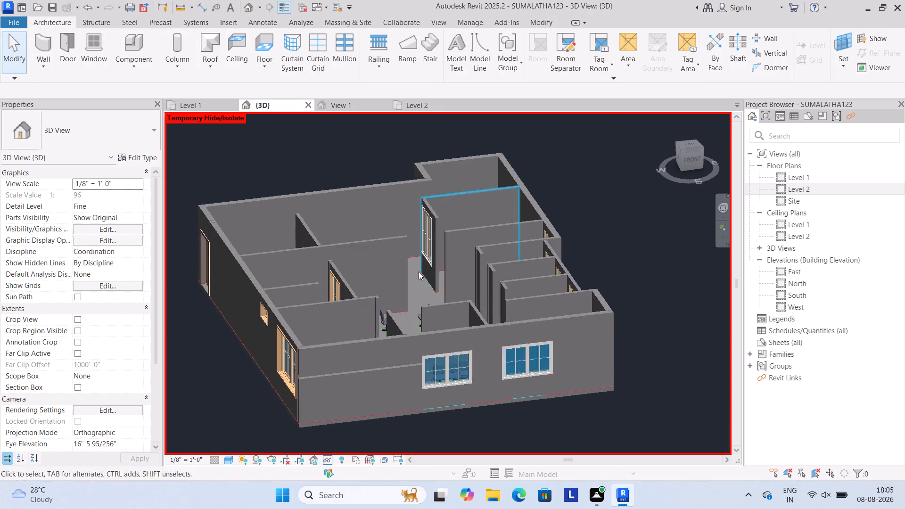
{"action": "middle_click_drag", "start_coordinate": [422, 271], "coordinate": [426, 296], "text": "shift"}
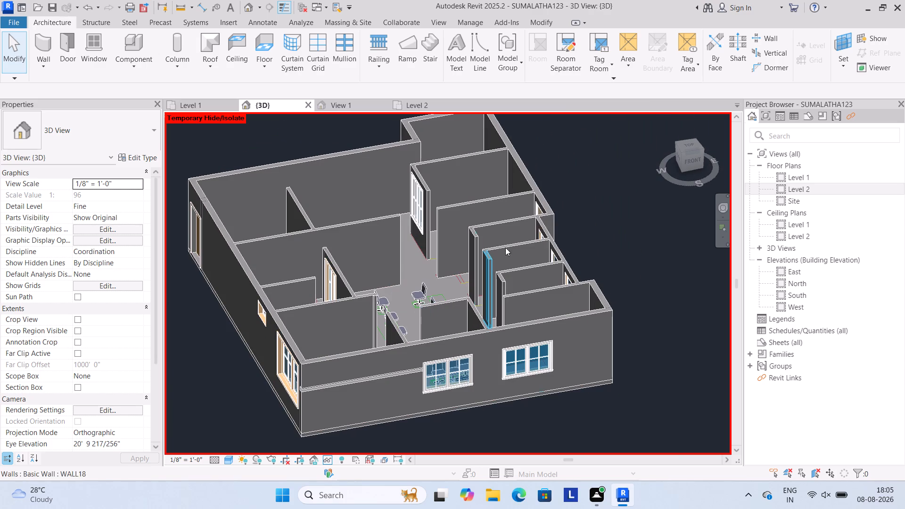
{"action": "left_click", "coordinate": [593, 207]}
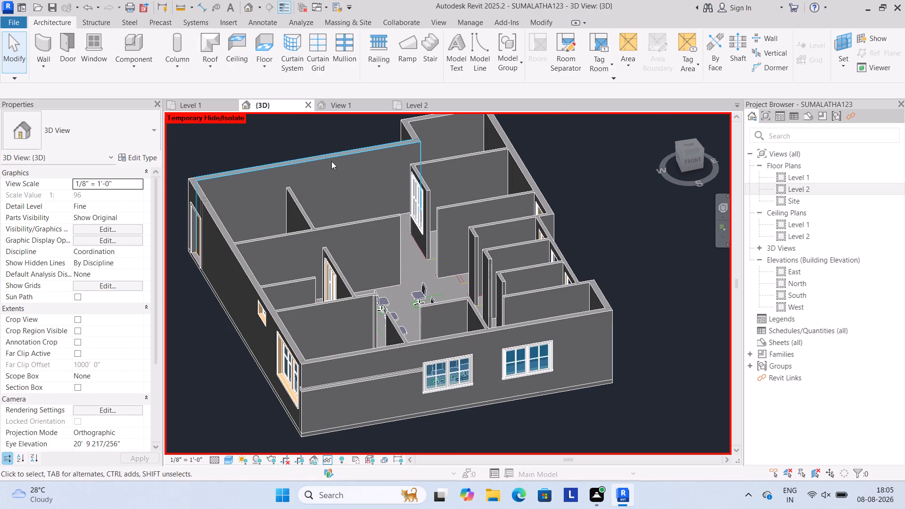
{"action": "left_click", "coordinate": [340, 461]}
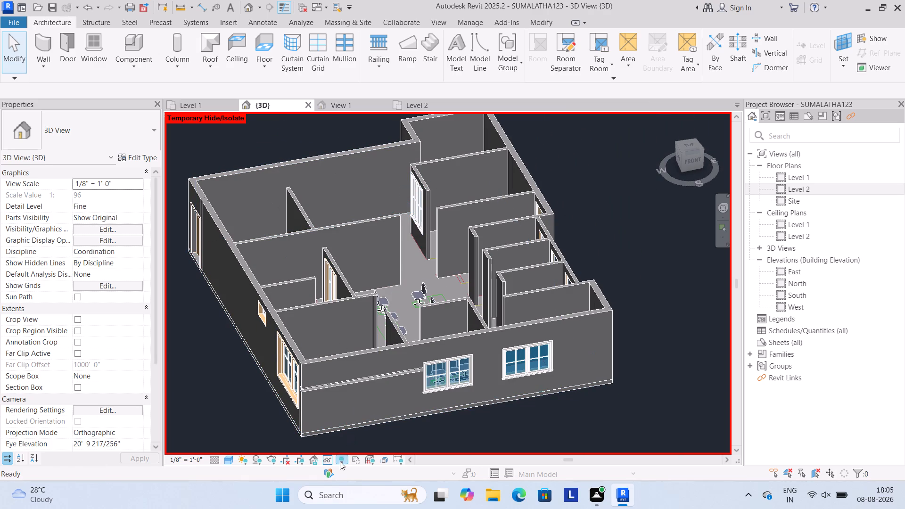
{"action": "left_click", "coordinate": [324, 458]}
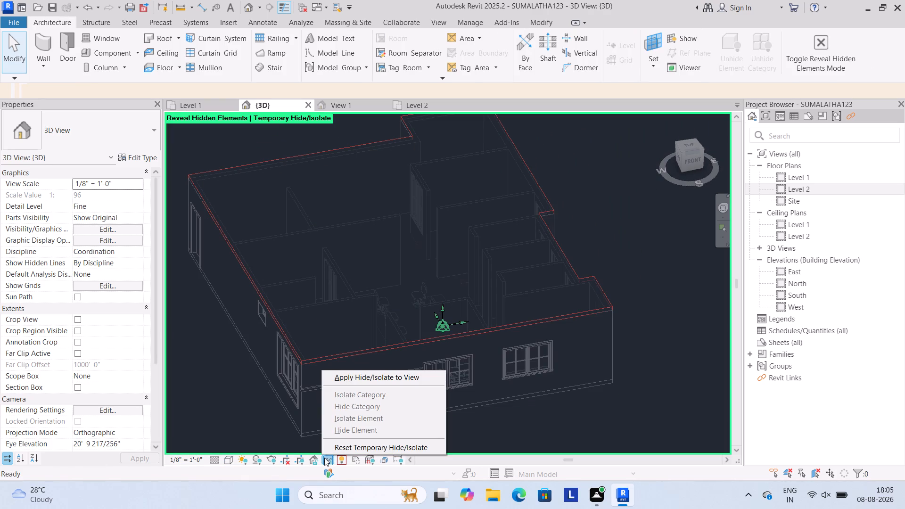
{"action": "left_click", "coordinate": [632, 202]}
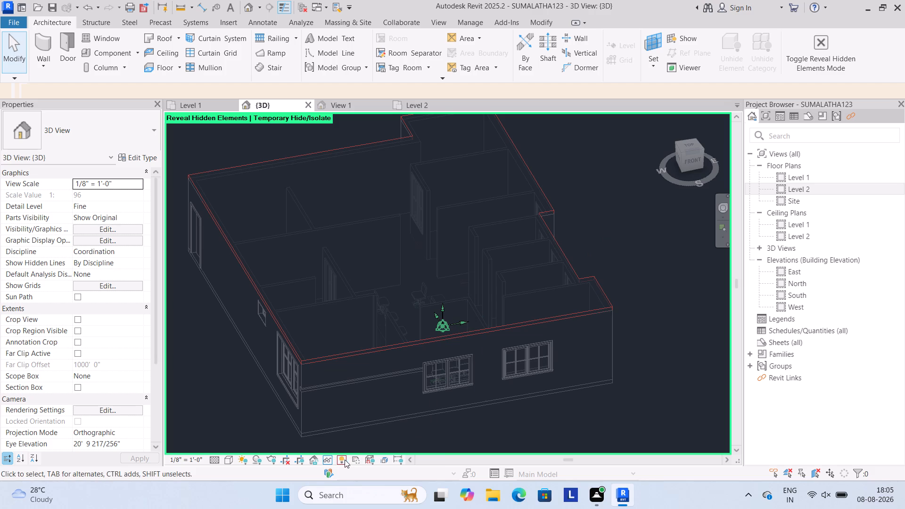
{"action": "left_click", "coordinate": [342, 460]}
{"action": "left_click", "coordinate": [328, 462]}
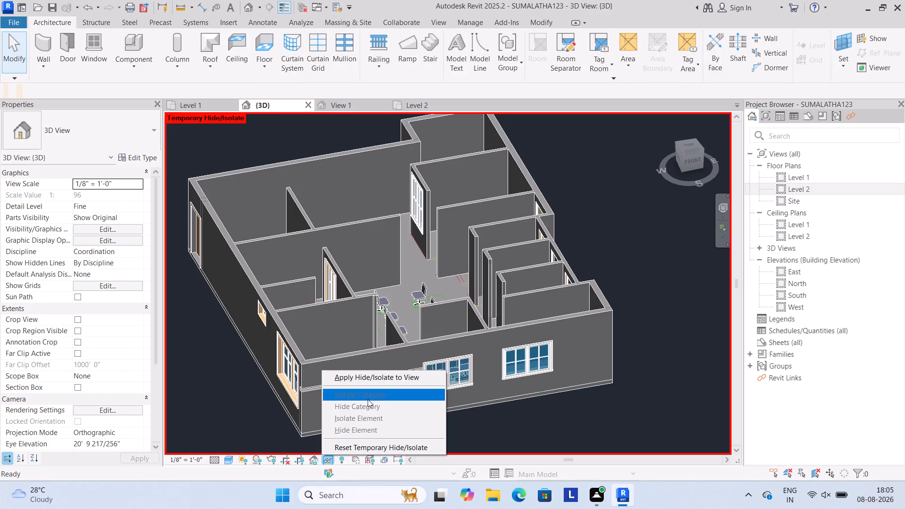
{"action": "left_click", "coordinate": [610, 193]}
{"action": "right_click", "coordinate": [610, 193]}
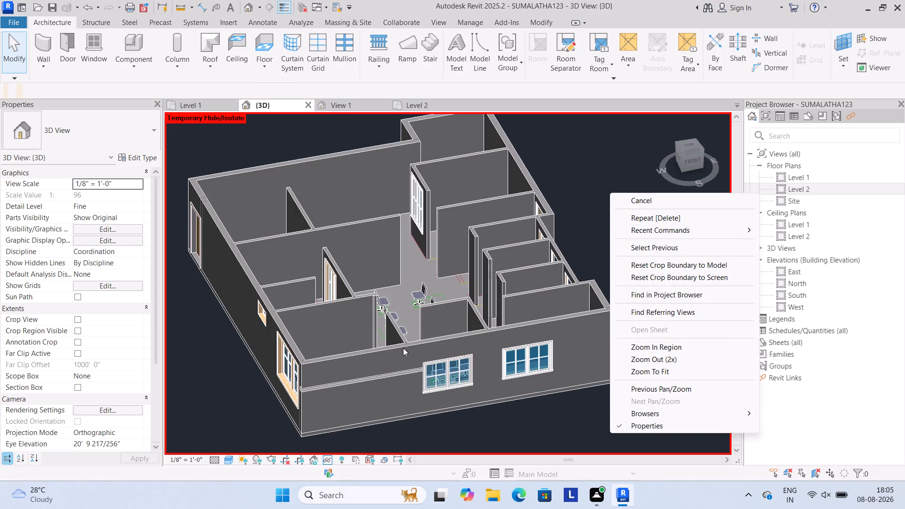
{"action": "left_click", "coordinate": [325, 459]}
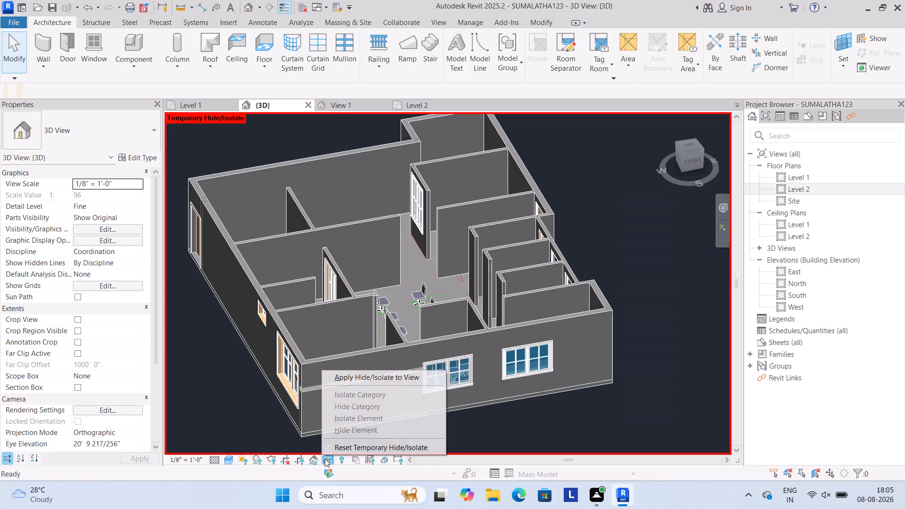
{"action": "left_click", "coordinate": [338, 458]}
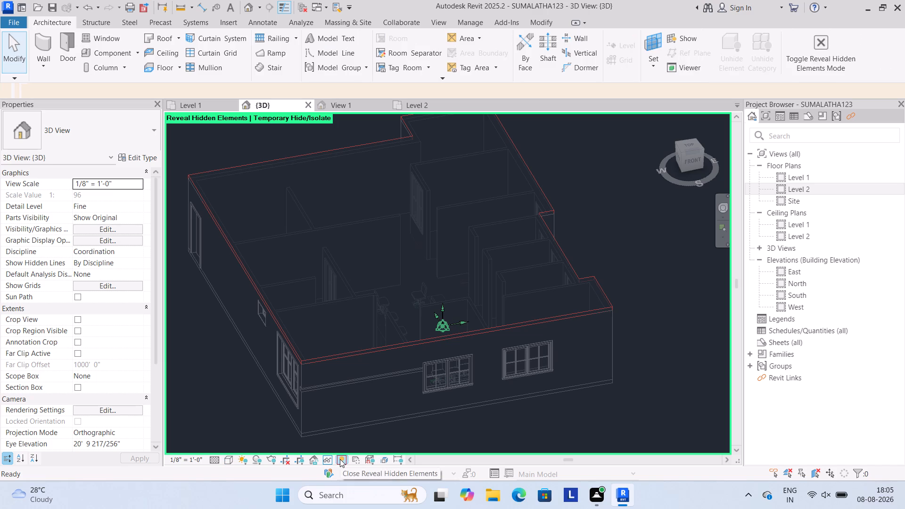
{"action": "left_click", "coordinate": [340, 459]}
Reset the temporary hide/isolate in the 3D view.
{"action": "left_click", "coordinate": [329, 460]}
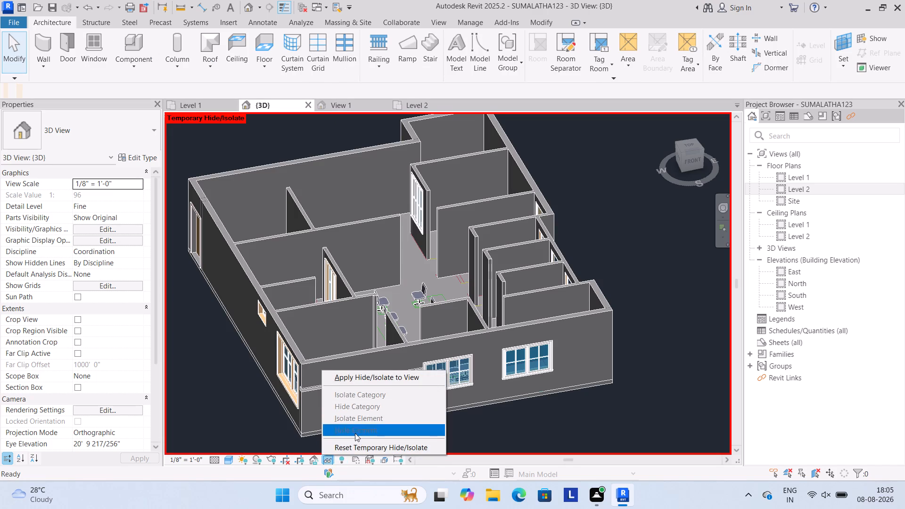
{"action": "left_click", "coordinate": [408, 448]}
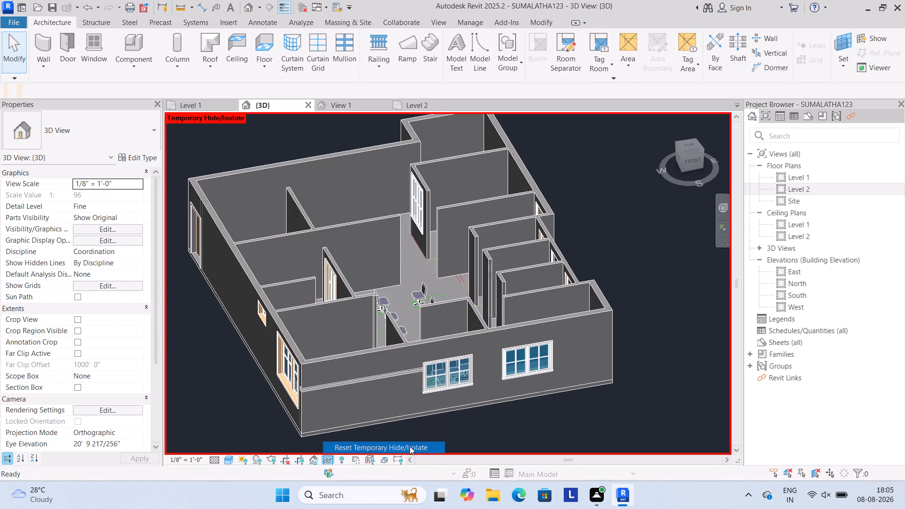
Examine the roof slab and its edges above the outer walls in the 3D view.
{"action": "scroll", "coordinate": [559, 259], "scroll_direction": "up", "scroll_amount": 3}
{"action": "left_click", "coordinate": [592, 229]}
{"action": "scroll", "coordinate": [591, 254], "scroll_direction": "down", "scroll_amount": 4}
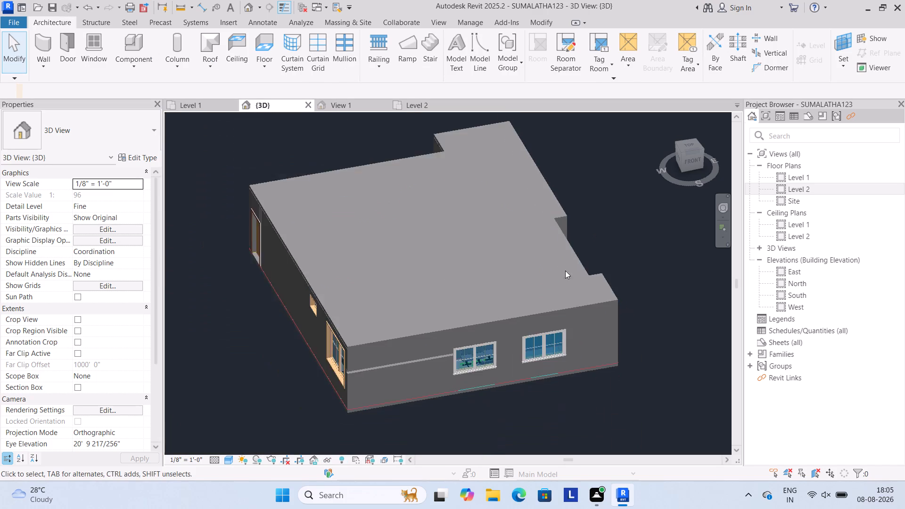
{"action": "scroll", "coordinate": [565, 271], "scroll_direction": "down", "scroll_amount": 2}
{"action": "middle_click_drag", "start_coordinate": [482, 252], "coordinate": [592, 245], "text": "shift"}
{"action": "scroll", "coordinate": [336, 344], "scroll_direction": "up", "scroll_amount": 2}
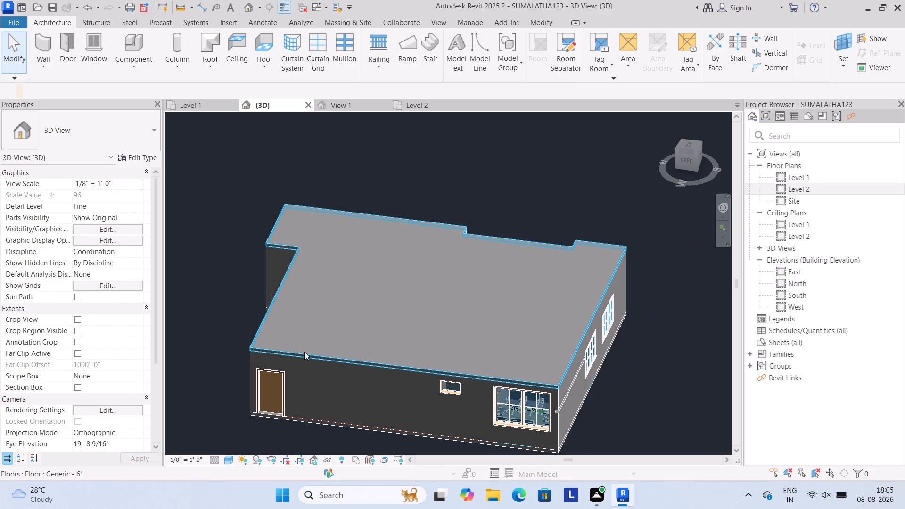
{"action": "left_click", "coordinate": [304, 352]}
{"action": "left_click", "coordinate": [498, 175]}
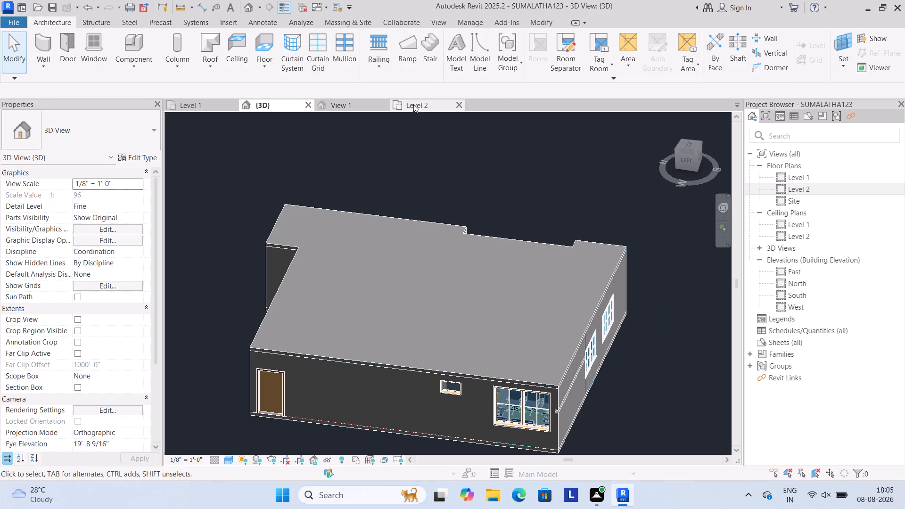
Sketch a Handrail - Rectangular railing about 28'-10" long on Level 2, along the outer edge from the reception corner to the account room.
{"action": "left_click", "coordinate": [419, 102]}
{"action": "middle_click_drag", "start_coordinate": [279, 222], "coordinate": [348, 211]}
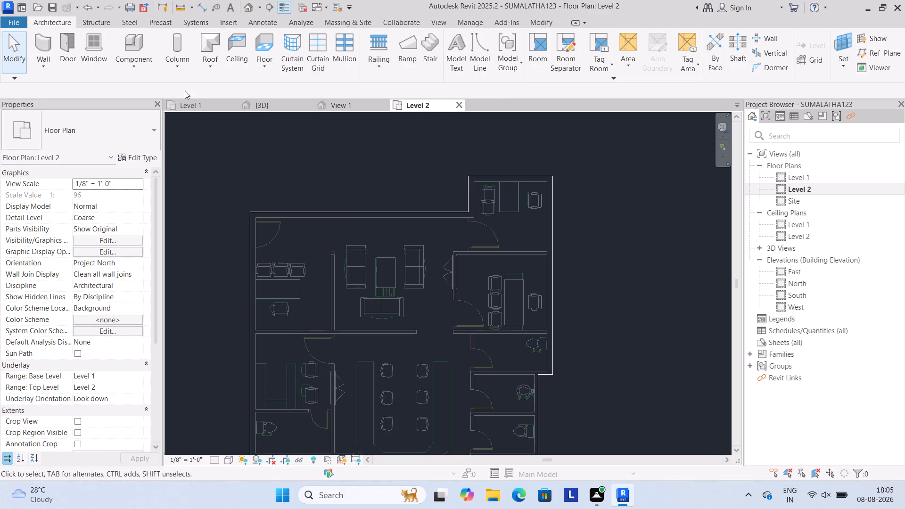
{"action": "left_click", "coordinate": [383, 60]}
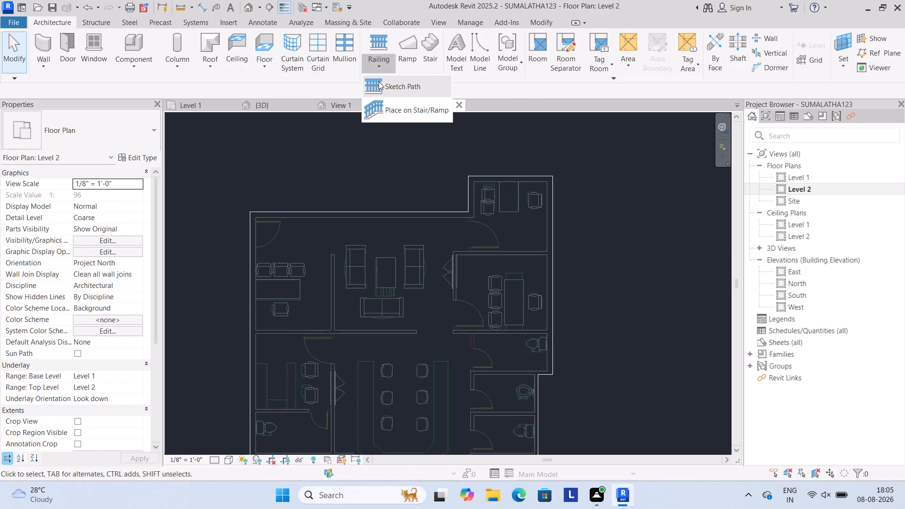
{"action": "left_click", "coordinate": [379, 42]}
{"action": "scroll", "coordinate": [294, 195], "scroll_direction": "up", "scroll_amount": 2}
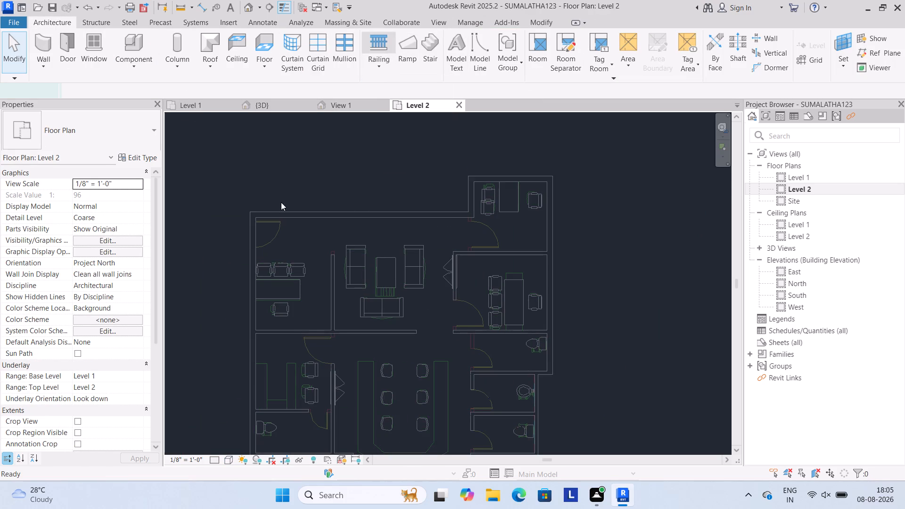
{"action": "scroll", "coordinate": [281, 202], "scroll_direction": "up", "scroll_amount": 6}
{"action": "scroll", "coordinate": [227, 228], "scroll_direction": "up", "scroll_amount": 2}
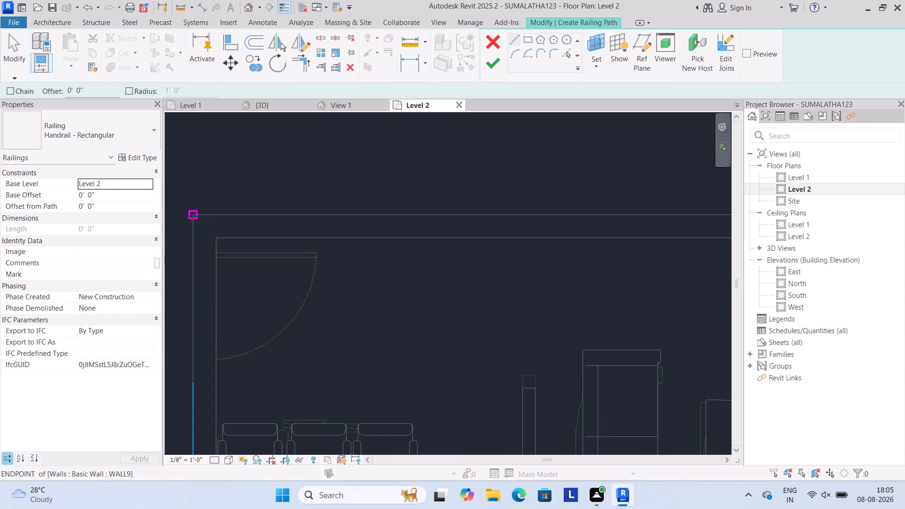
{"action": "left_click", "coordinate": [192, 216]}
{"action": "scroll", "coordinate": [183, 230], "scroll_direction": "down", "scroll_amount": 8}
{"action": "middle_click_drag", "start_coordinate": [424, 187], "coordinate": [289, 209]}
{"action": "scroll", "coordinate": [343, 217], "scroll_direction": "up", "scroll_amount": 4}
{"action": "left_click", "coordinate": [400, 267]}
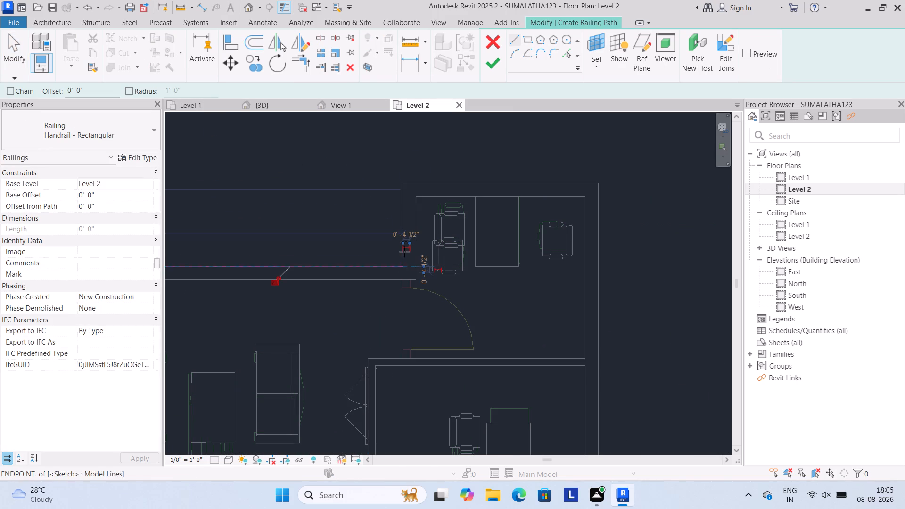
{"action": "scroll", "coordinate": [414, 219], "scroll_direction": "down", "scroll_amount": 2}
{"action": "scroll", "coordinate": [397, 168], "scroll_direction": "up", "scroll_amount": 3}
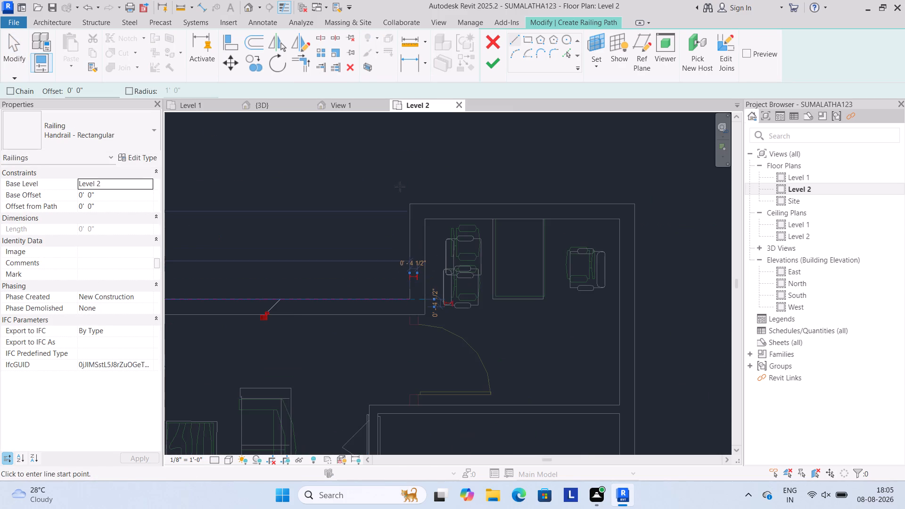
{"action": "right_click", "coordinate": [411, 154]}
{"action": "left_click", "coordinate": [434, 163]}
{"action": "scroll", "coordinate": [390, 223], "scroll_direction": "down", "scroll_amount": 2}
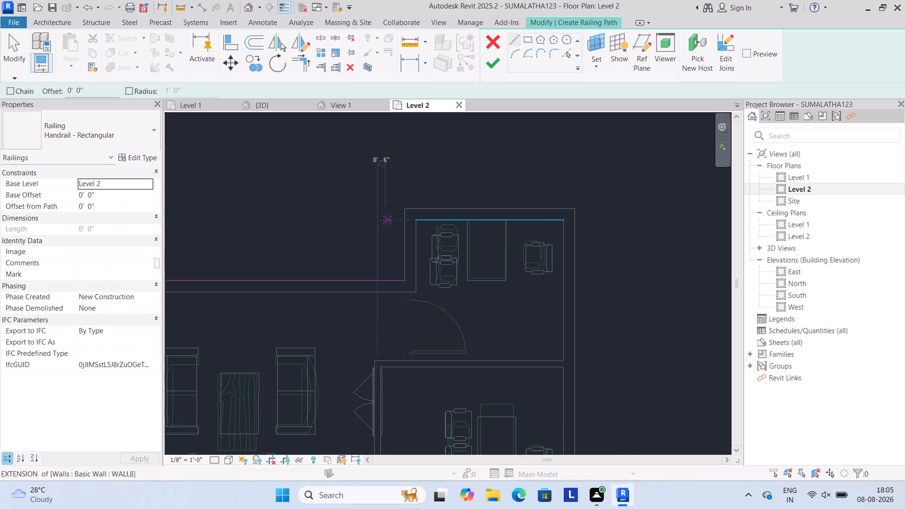
{"action": "left_click", "coordinate": [499, 59]}
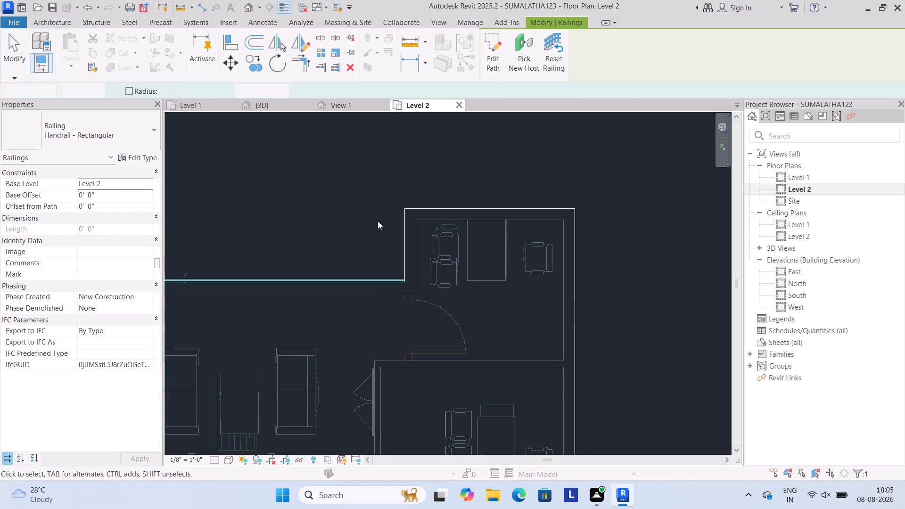
Nudge the new Level 2 railing slightly inward from the slab edge toward the waiting area.
{"action": "key", "text": "Down"}
{"action": "key", "text": "Down"}
{"action": "key", "text": "Down"}
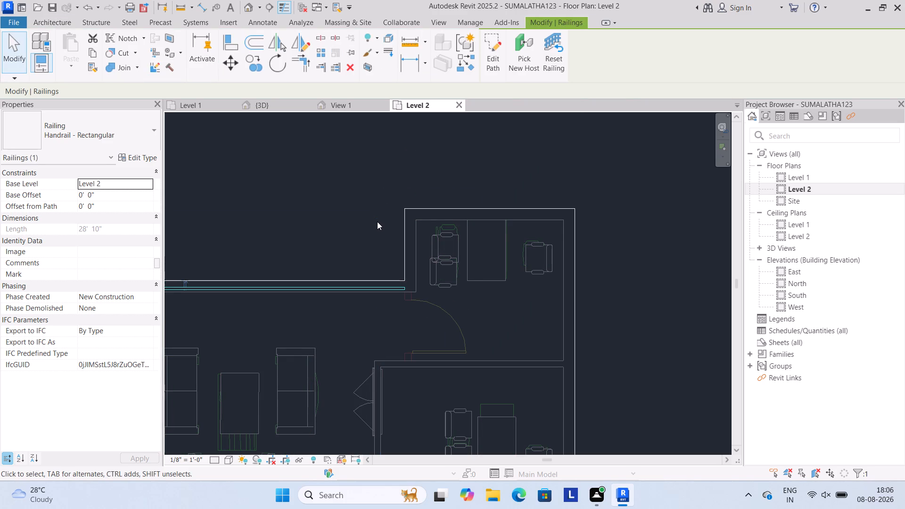
{"action": "key", "text": "Up"}
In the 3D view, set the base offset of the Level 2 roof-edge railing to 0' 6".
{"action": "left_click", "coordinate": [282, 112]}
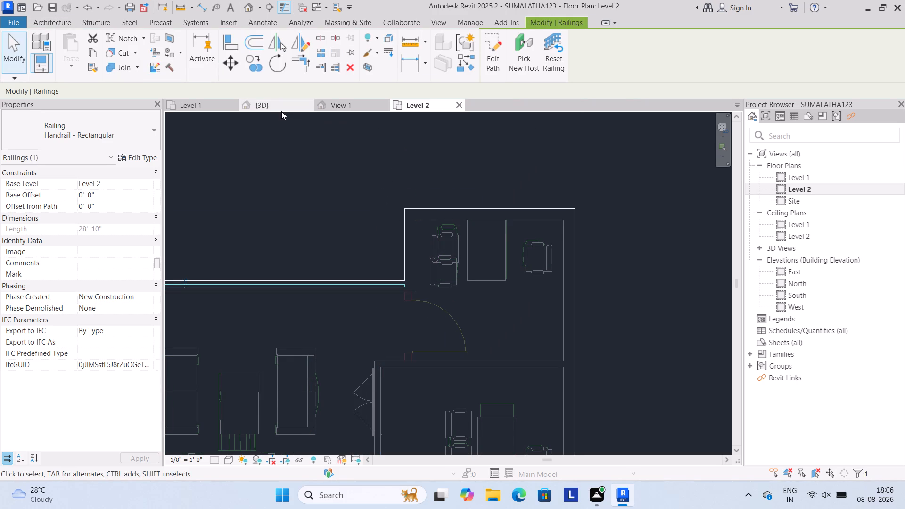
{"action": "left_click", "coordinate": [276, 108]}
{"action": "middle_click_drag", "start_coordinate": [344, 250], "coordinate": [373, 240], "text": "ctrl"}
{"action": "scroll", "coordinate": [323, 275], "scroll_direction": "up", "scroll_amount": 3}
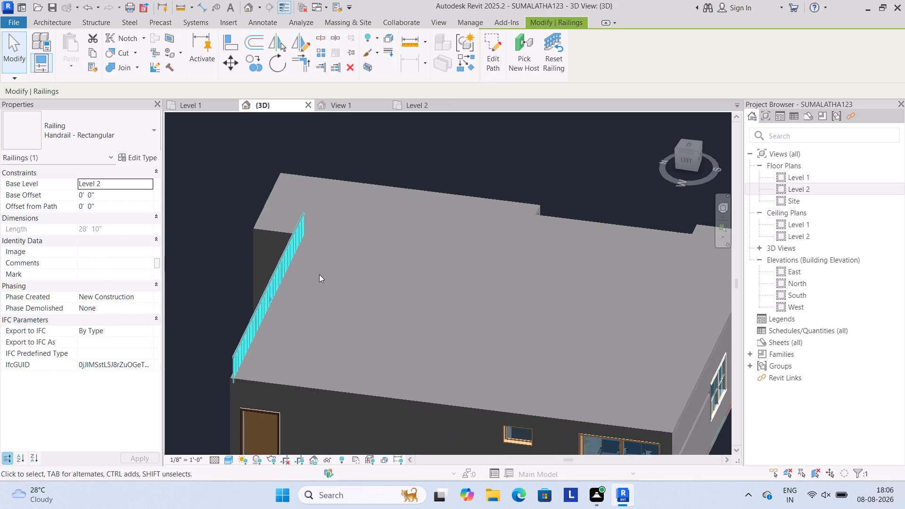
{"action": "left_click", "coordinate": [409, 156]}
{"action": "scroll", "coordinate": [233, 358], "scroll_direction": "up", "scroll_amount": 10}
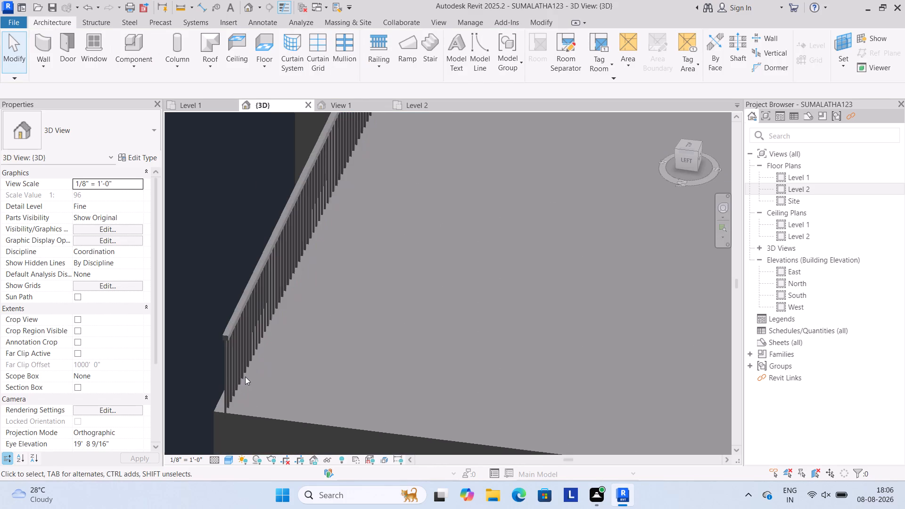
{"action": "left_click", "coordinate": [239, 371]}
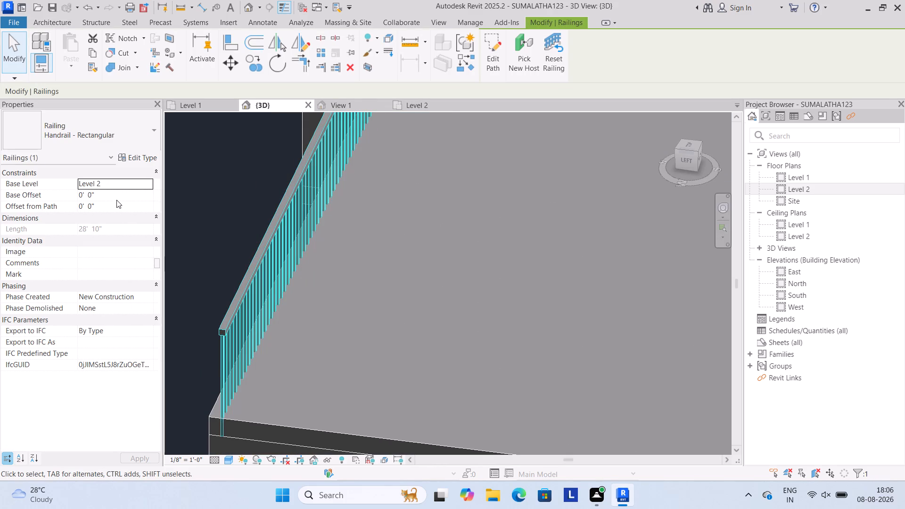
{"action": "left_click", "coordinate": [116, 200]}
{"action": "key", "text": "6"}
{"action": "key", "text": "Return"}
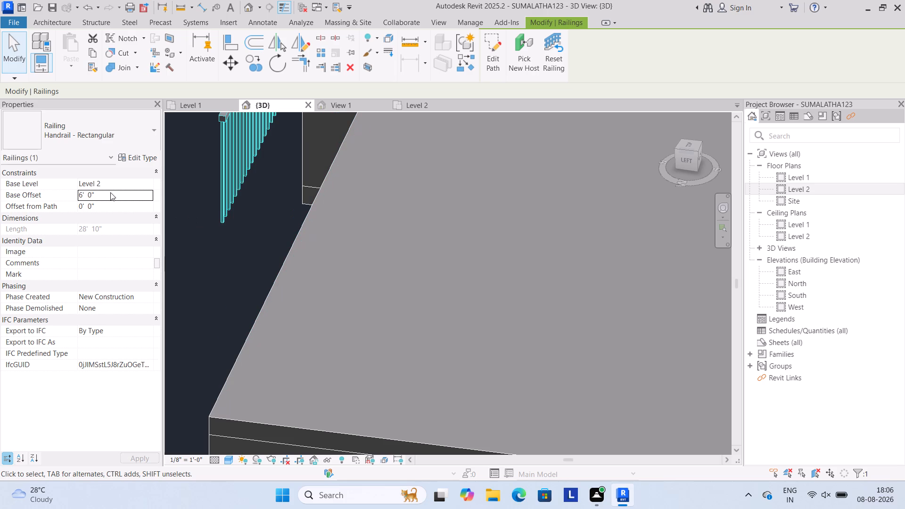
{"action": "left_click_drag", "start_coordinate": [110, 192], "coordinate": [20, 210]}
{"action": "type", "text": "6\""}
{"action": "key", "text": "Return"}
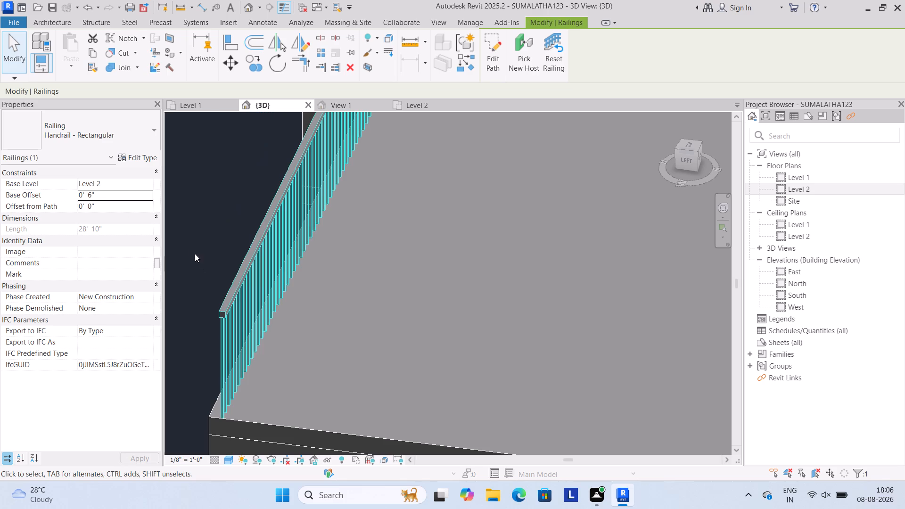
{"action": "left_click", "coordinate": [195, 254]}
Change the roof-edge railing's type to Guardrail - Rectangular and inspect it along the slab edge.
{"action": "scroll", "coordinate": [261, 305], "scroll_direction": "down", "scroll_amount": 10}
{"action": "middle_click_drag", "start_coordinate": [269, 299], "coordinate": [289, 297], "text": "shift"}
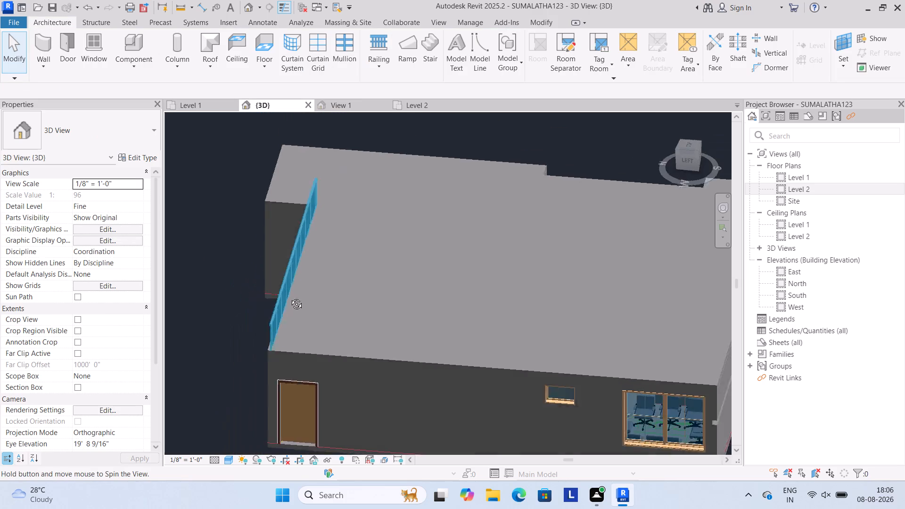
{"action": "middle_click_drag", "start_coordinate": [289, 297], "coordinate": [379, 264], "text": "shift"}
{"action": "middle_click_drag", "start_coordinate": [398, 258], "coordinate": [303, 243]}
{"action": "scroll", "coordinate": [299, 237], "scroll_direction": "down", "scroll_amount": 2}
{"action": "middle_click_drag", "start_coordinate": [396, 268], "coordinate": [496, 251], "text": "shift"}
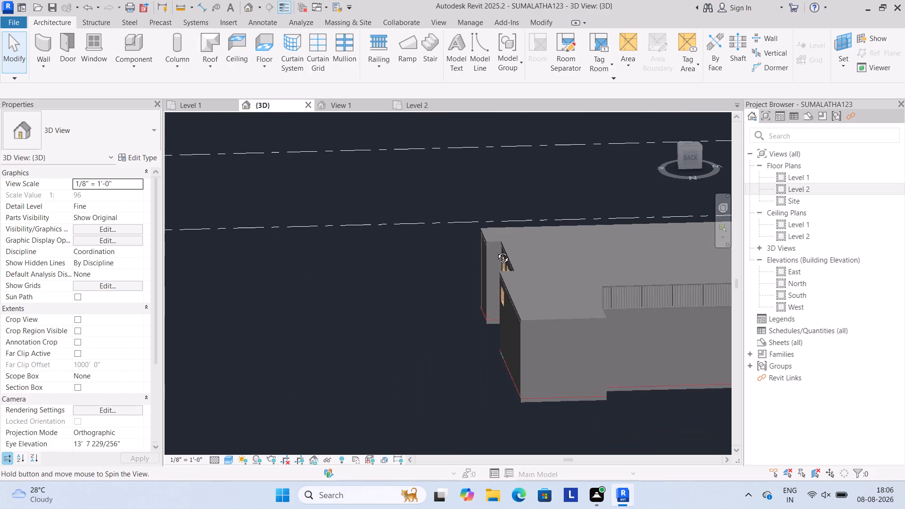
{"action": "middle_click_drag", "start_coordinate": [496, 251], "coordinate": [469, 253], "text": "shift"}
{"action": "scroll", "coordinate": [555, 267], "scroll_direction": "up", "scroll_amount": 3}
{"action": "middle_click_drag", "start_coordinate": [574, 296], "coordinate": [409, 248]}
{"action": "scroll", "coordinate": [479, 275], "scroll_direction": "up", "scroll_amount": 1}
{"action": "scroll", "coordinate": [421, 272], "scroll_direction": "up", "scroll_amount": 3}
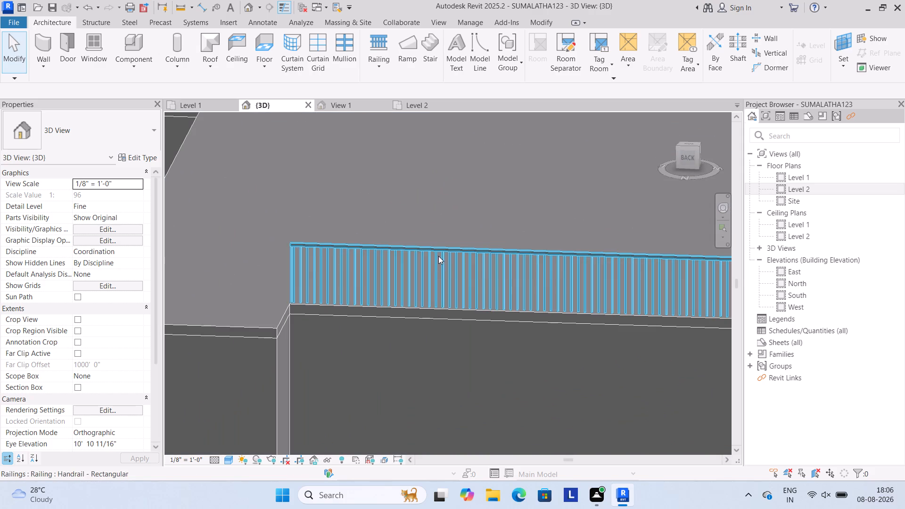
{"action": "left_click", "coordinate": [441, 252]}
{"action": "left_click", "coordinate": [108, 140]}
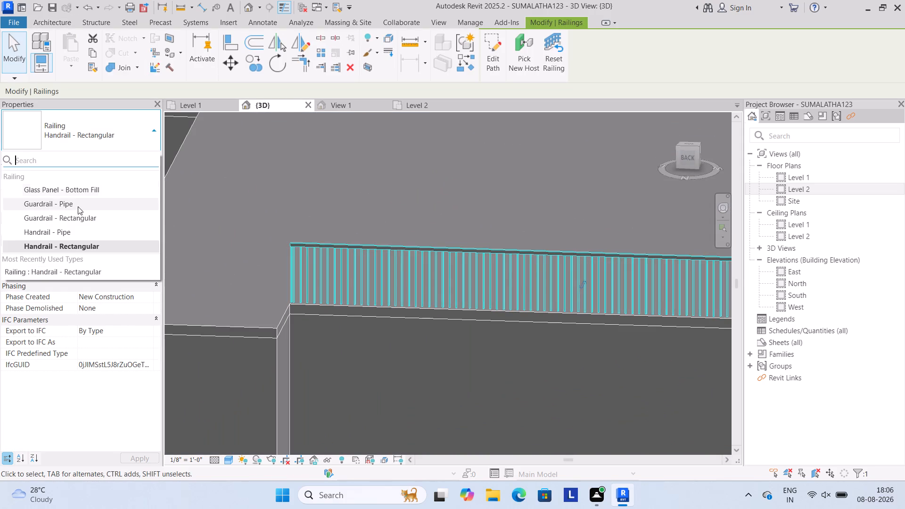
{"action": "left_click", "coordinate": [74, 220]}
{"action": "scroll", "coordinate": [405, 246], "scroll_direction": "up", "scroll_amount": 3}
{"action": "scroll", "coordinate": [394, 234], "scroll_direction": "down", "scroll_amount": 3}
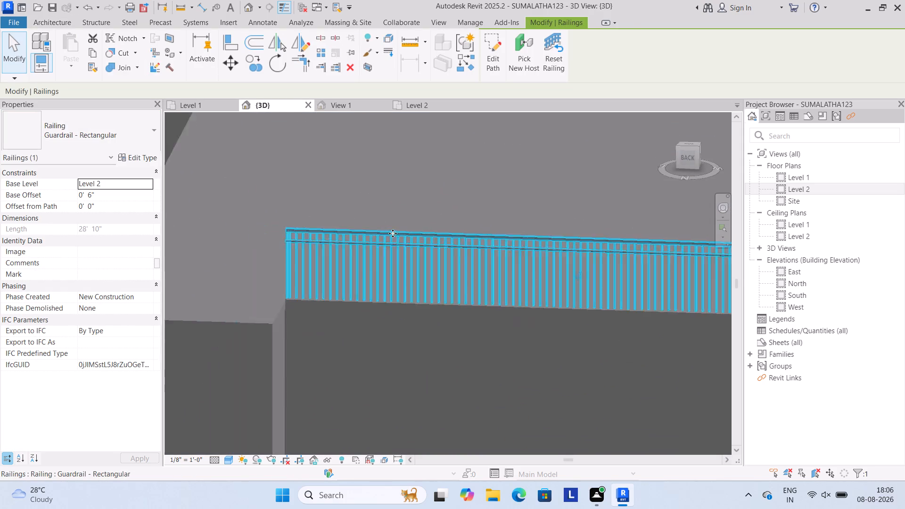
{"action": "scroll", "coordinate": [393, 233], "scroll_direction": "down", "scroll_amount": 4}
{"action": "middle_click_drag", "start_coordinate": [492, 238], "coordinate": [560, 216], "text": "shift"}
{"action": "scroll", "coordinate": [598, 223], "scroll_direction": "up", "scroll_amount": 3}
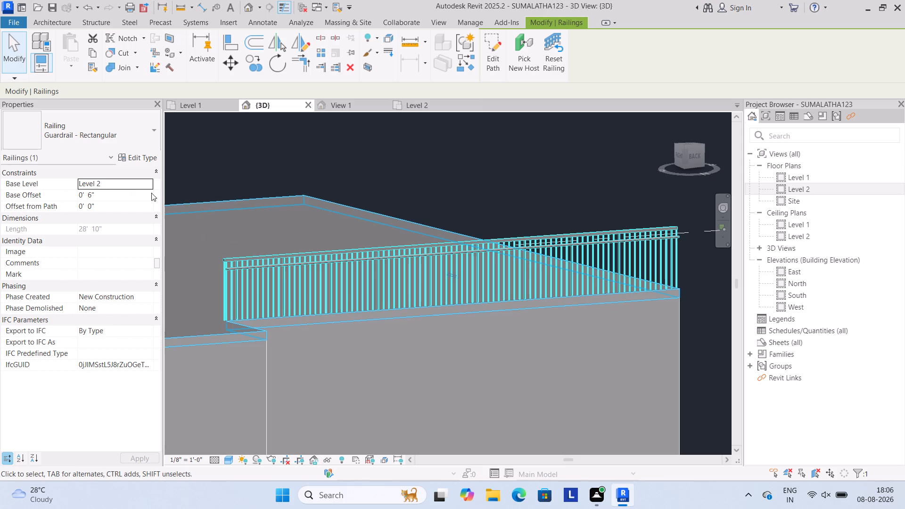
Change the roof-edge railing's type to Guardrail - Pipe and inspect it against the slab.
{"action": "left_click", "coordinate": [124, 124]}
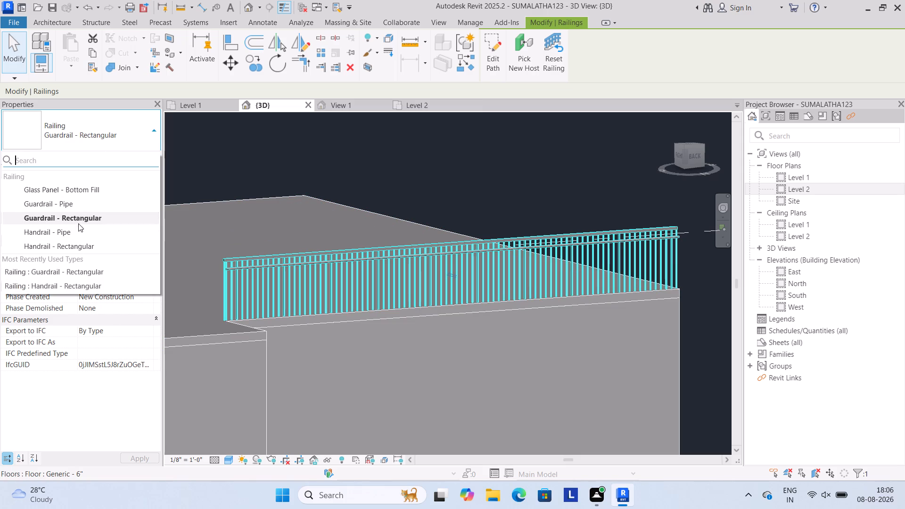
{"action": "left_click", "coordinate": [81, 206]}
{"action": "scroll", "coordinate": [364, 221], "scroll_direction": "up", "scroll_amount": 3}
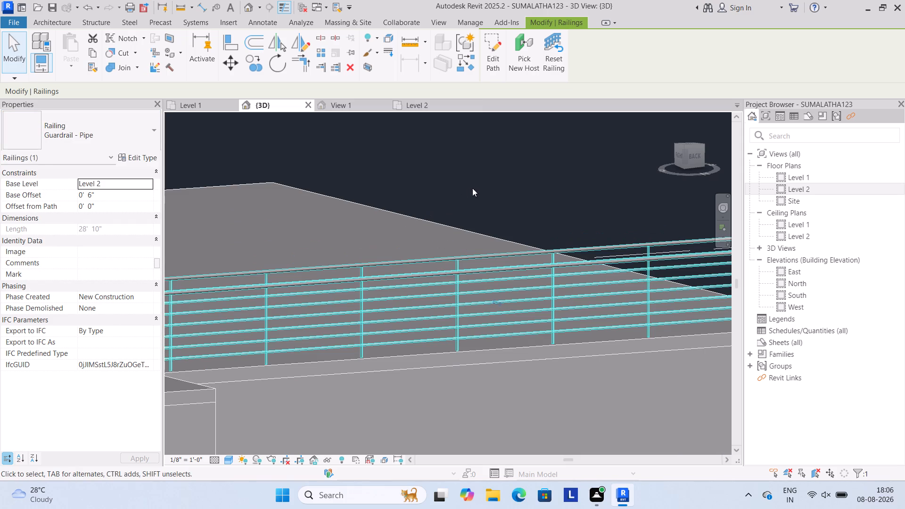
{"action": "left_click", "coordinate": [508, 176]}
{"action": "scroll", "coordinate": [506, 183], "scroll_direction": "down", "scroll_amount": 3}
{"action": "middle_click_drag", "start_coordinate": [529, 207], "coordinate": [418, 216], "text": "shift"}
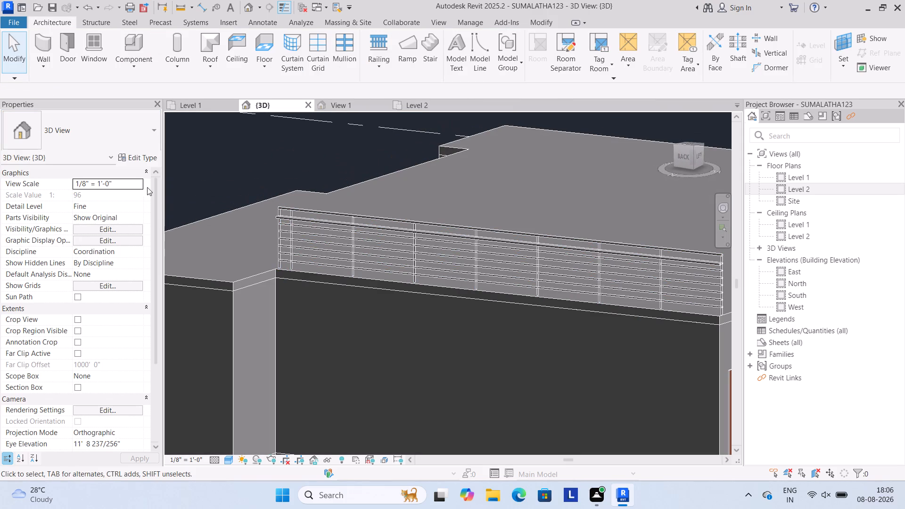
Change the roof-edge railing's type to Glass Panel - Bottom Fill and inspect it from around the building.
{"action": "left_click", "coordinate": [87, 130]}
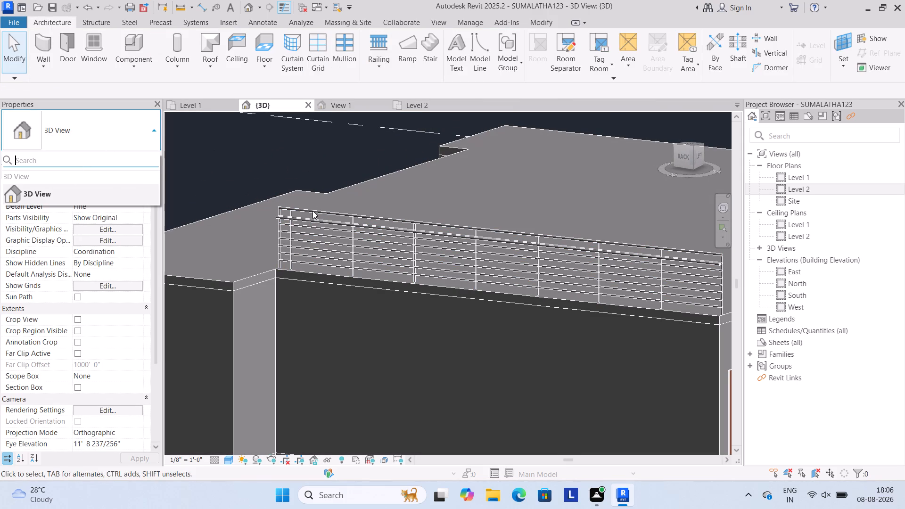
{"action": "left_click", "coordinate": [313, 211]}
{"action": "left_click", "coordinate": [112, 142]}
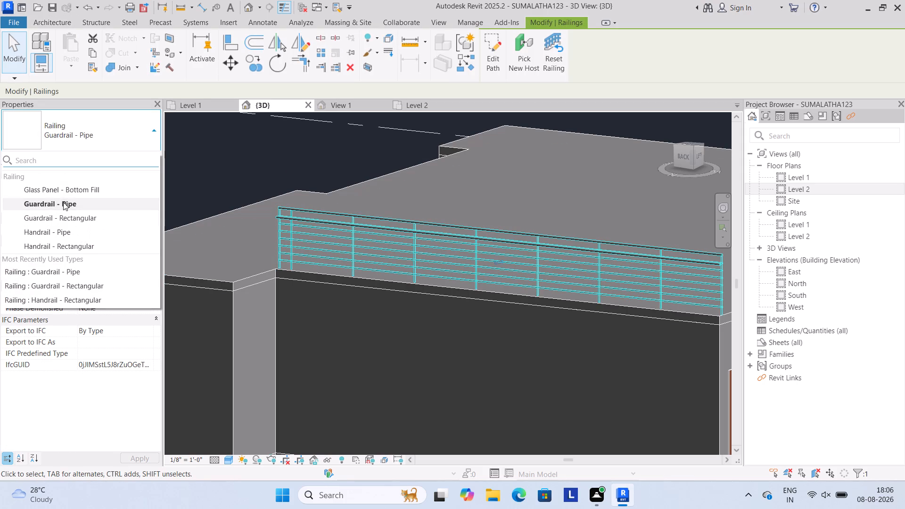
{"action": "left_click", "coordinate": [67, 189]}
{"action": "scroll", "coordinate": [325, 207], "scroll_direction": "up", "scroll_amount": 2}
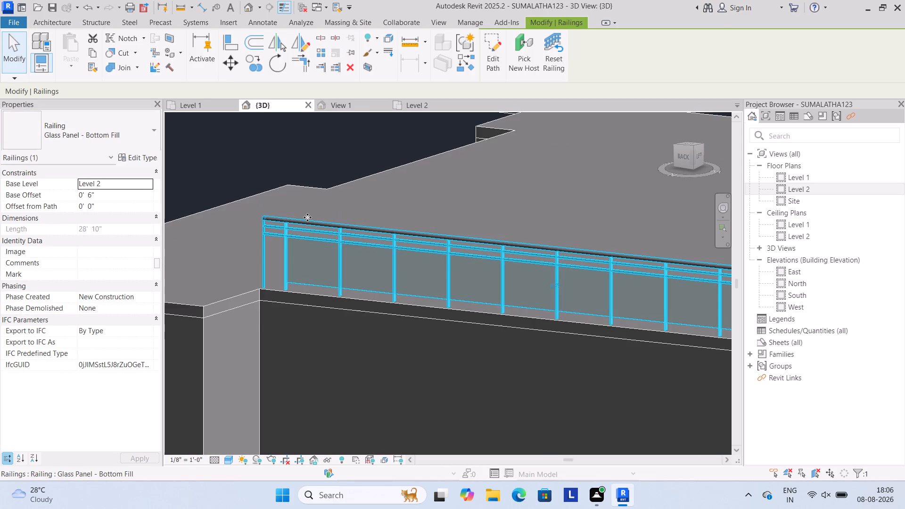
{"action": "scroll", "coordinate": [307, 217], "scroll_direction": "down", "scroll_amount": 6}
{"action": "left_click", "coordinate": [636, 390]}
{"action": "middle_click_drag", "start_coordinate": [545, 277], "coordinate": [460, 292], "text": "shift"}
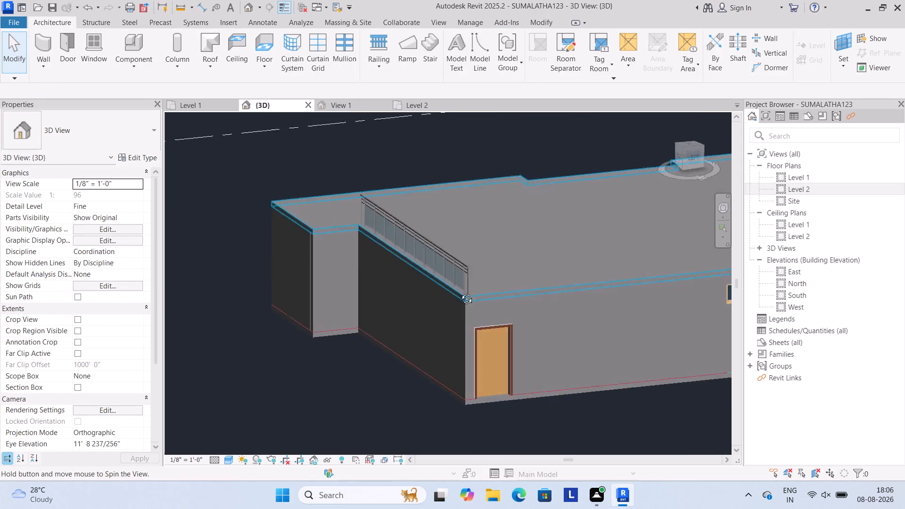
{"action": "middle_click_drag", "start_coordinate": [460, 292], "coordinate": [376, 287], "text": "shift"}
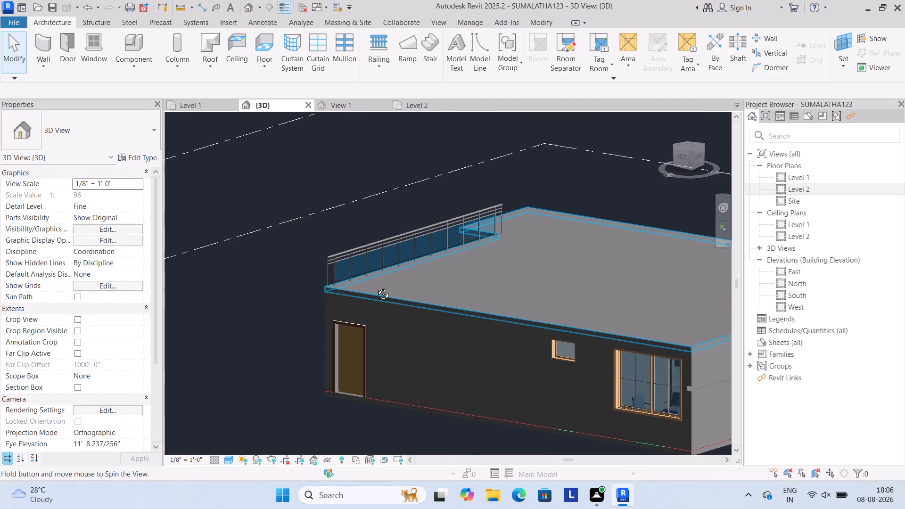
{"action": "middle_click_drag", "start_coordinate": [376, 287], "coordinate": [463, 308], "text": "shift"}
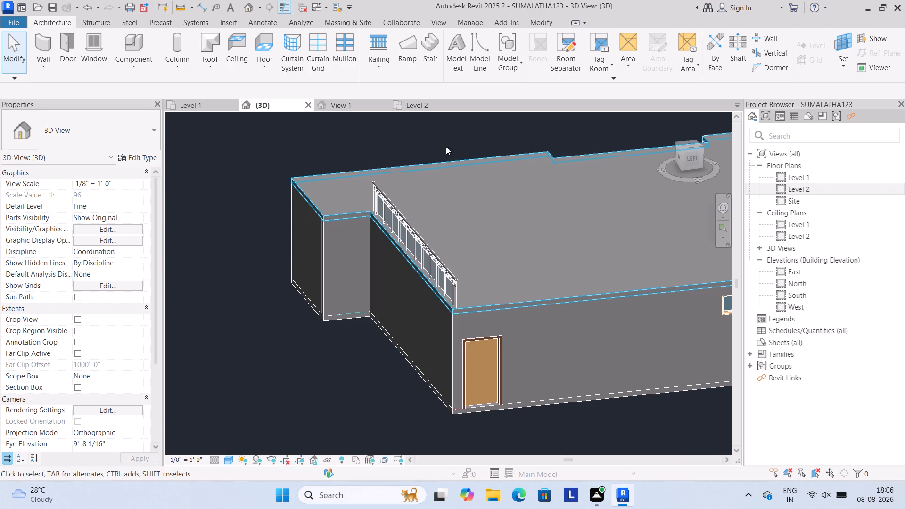
Delete the Glass Panel - Bottom Fill railing in the Level 2 floor plan.
{"action": "left_click", "coordinate": [399, 106]}
{"action": "scroll", "coordinate": [430, 230], "scroll_direction": "down", "scroll_amount": 2}
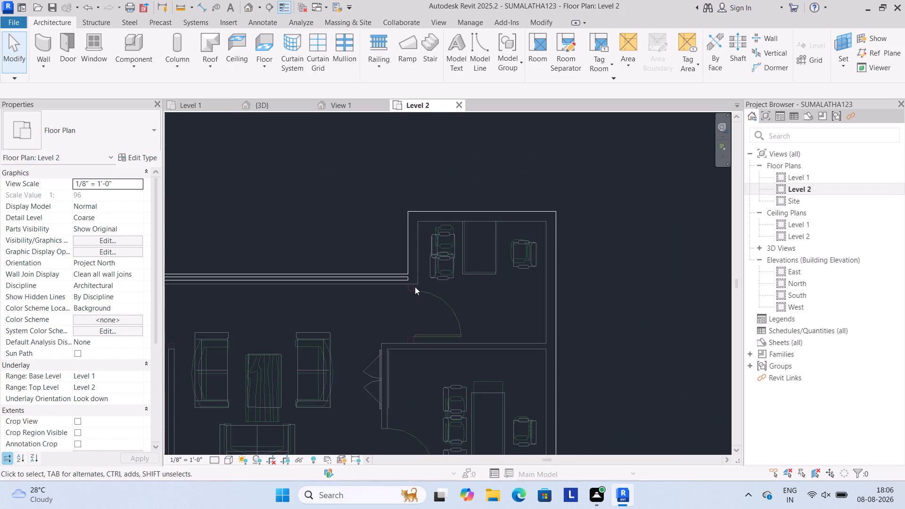
{"action": "scroll", "coordinate": [411, 290], "scroll_direction": "up", "scroll_amount": 8}
{"action": "middle_click_drag", "start_coordinate": [416, 260], "coordinate": [417, 295]}
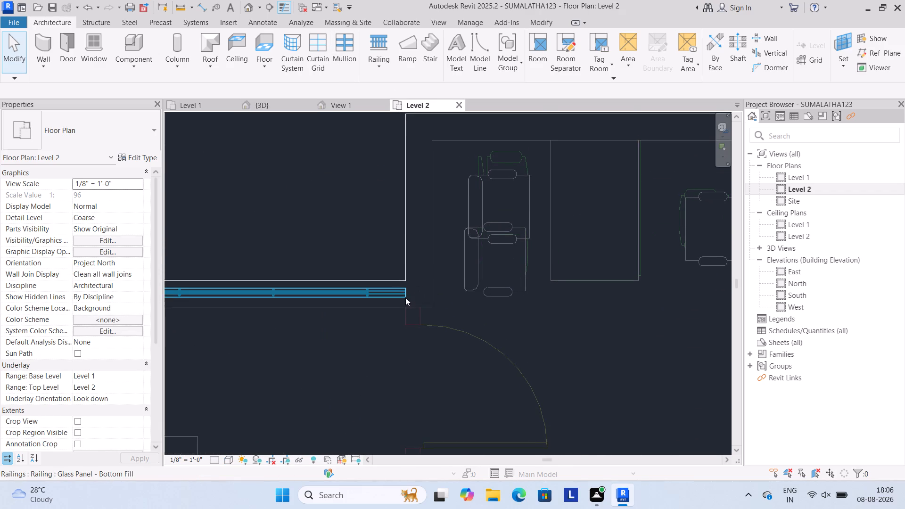
{"action": "left_click", "coordinate": [405, 297]}
{"action": "key", "text": "Delete"}
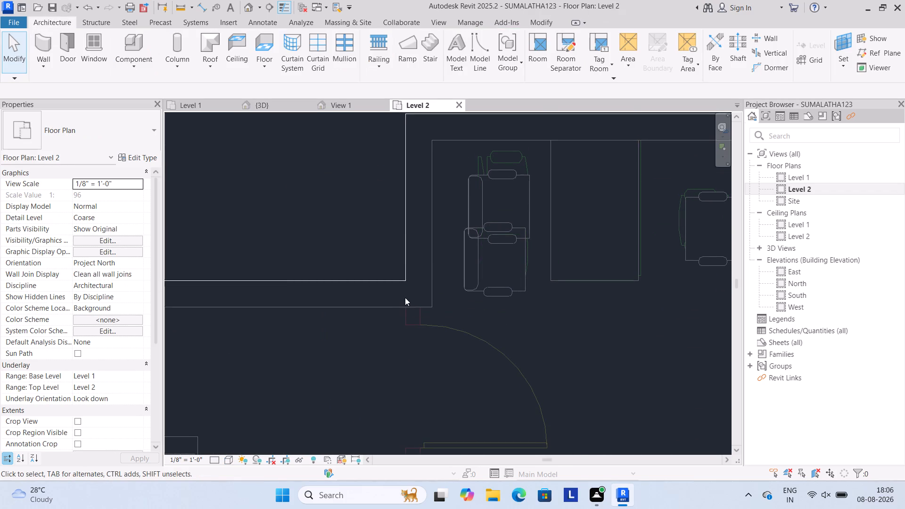
Start a sketched railing path on Level 2 with type Handrail - Rectangular and a base offset of 6".
{"action": "scroll", "coordinate": [410, 302], "scroll_direction": "down", "scroll_amount": 7}
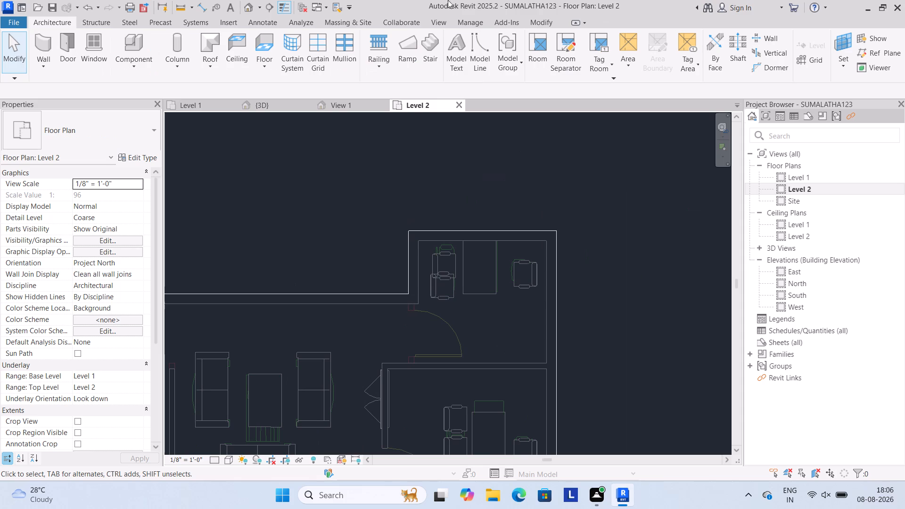
{"action": "scroll", "coordinate": [595, 136], "scroll_direction": "down", "scroll_amount": 1}
{"action": "scroll", "coordinate": [386, 216], "scroll_direction": "down", "scroll_amount": 3}
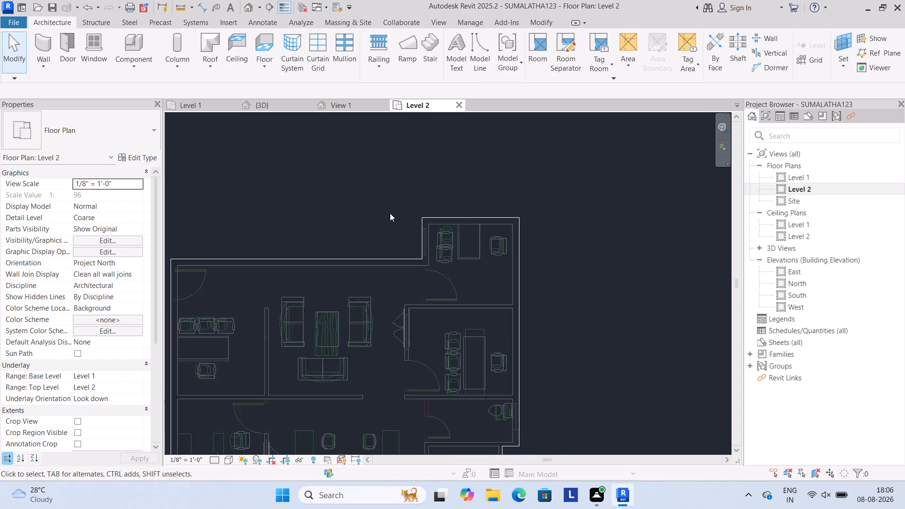
{"action": "scroll", "coordinate": [390, 213], "scroll_direction": "down", "scroll_amount": 2}
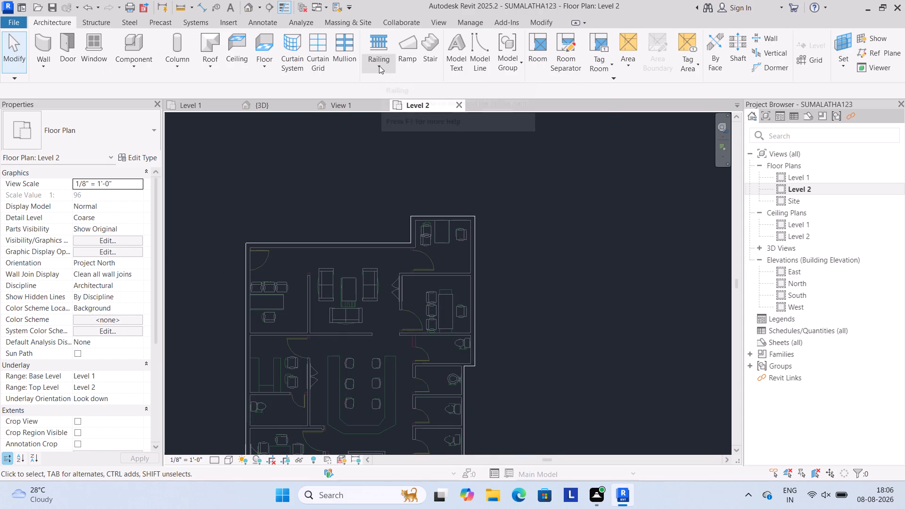
{"action": "left_click", "coordinate": [379, 66]}
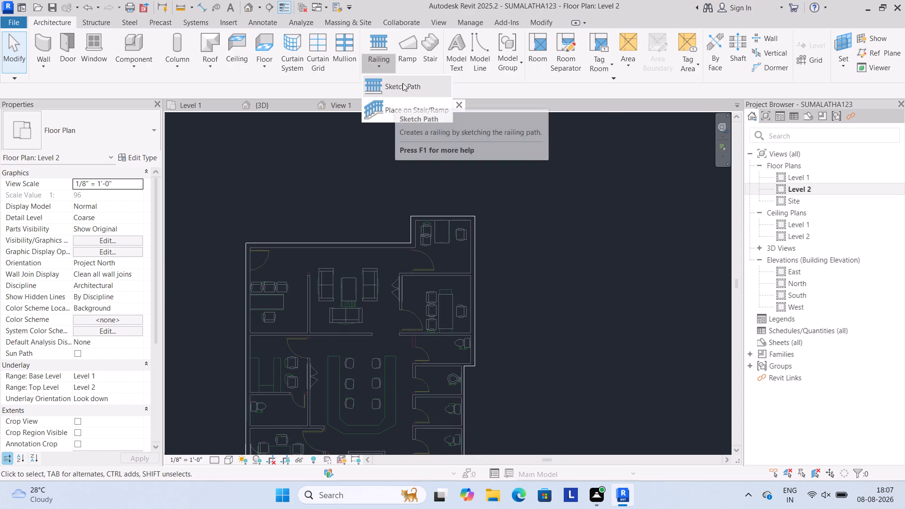
{"action": "left_click", "coordinate": [407, 85]}
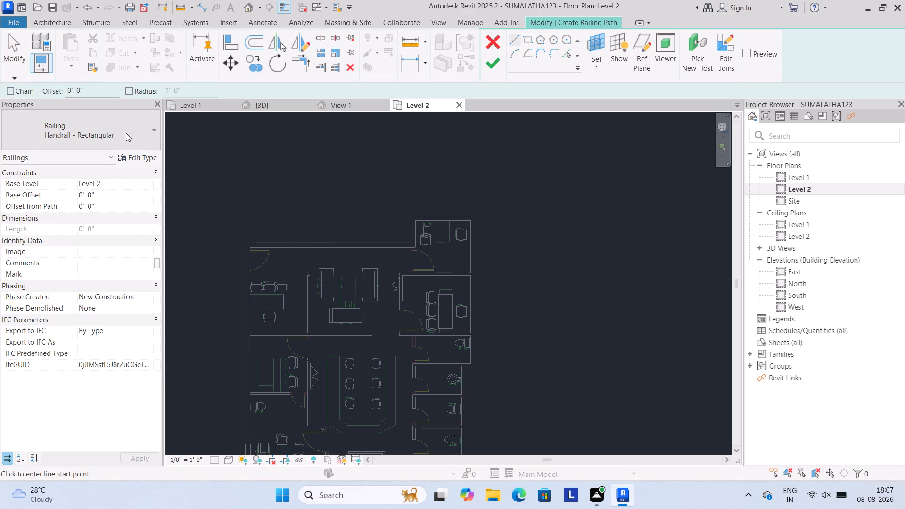
{"action": "left_click", "coordinate": [151, 129]}
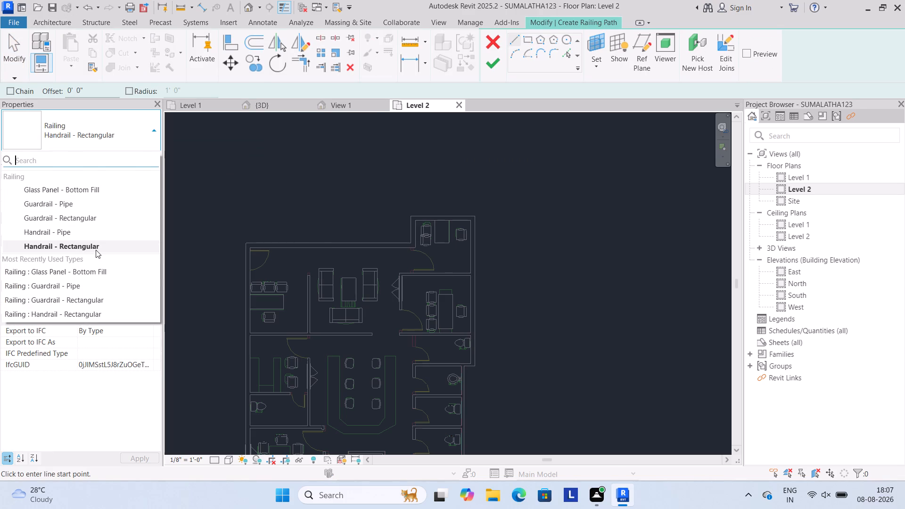
{"action": "left_click", "coordinate": [100, 246]}
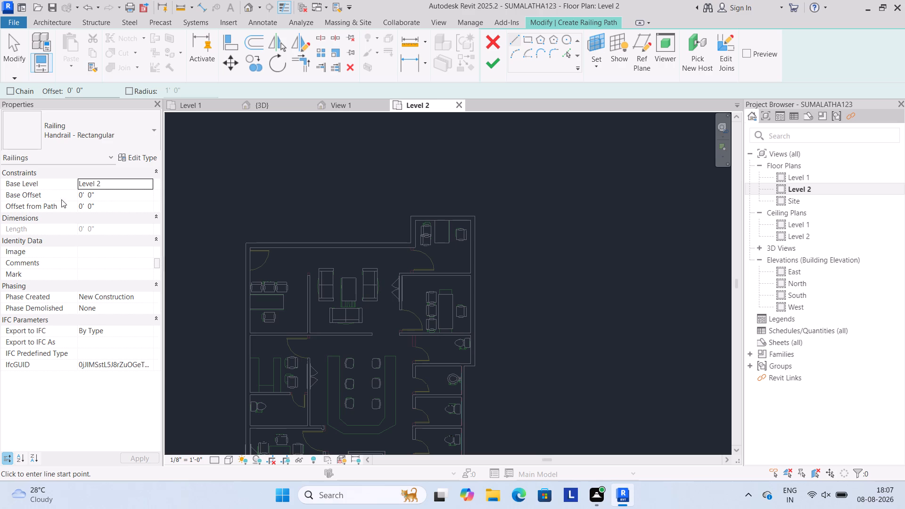
{"action": "left_click", "coordinate": [91, 92]}
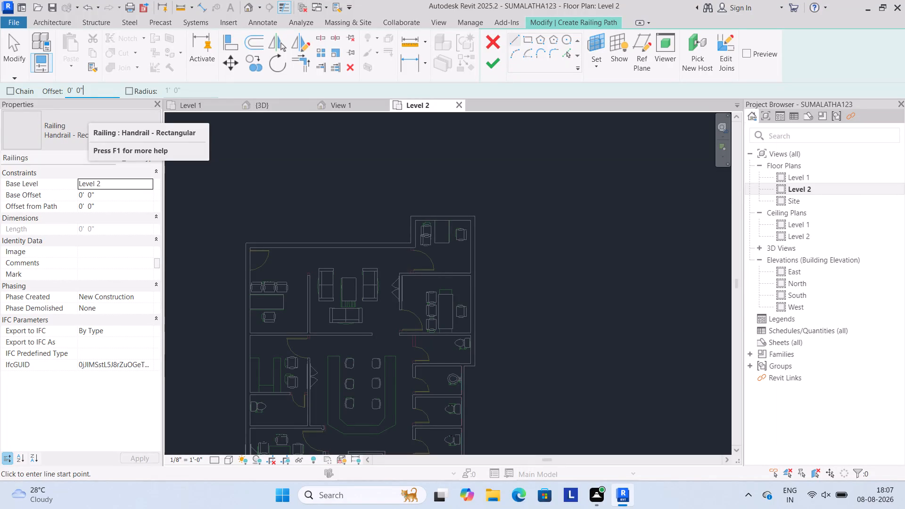
{"action": "scroll", "coordinate": [400, 326], "scroll_direction": "up", "scroll_amount": 2}
{"action": "scroll", "coordinate": [204, 230], "scroll_direction": "up", "scroll_amount": 7}
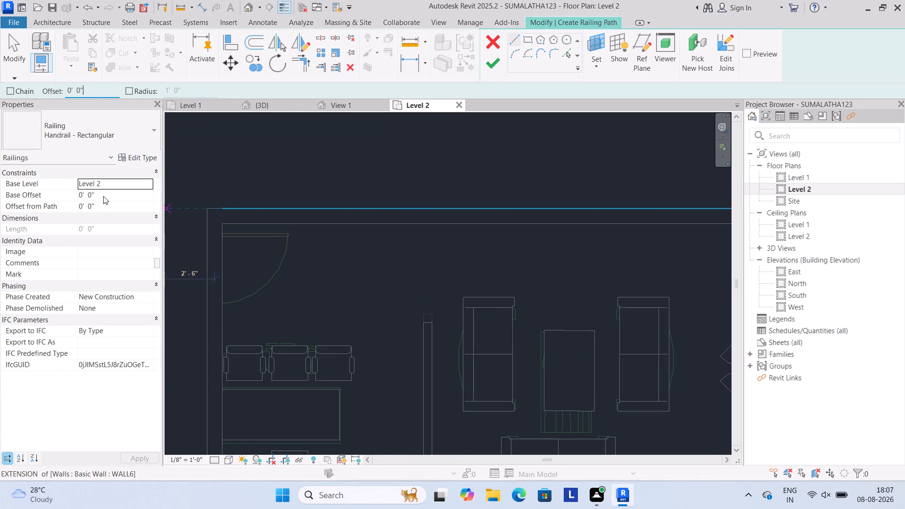
{"action": "left_click", "coordinate": [103, 196]}
{"action": "left_click_drag", "start_coordinate": [104, 193], "coordinate": [56, 200]}
{"action": "type", "text": "6\""}
{"action": "key", "text": "Return"}
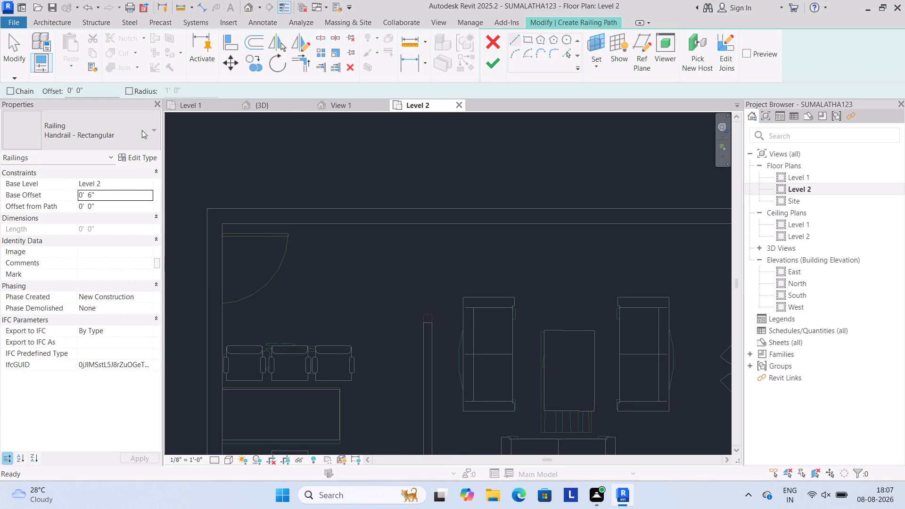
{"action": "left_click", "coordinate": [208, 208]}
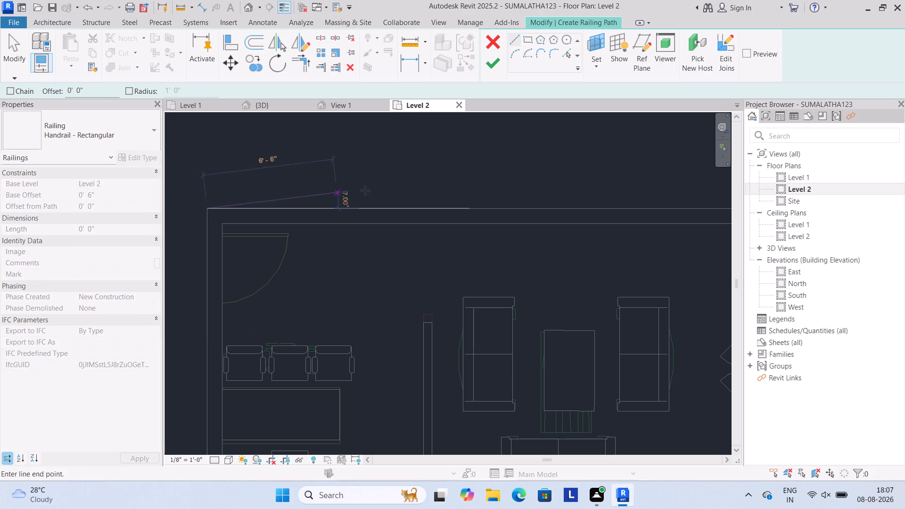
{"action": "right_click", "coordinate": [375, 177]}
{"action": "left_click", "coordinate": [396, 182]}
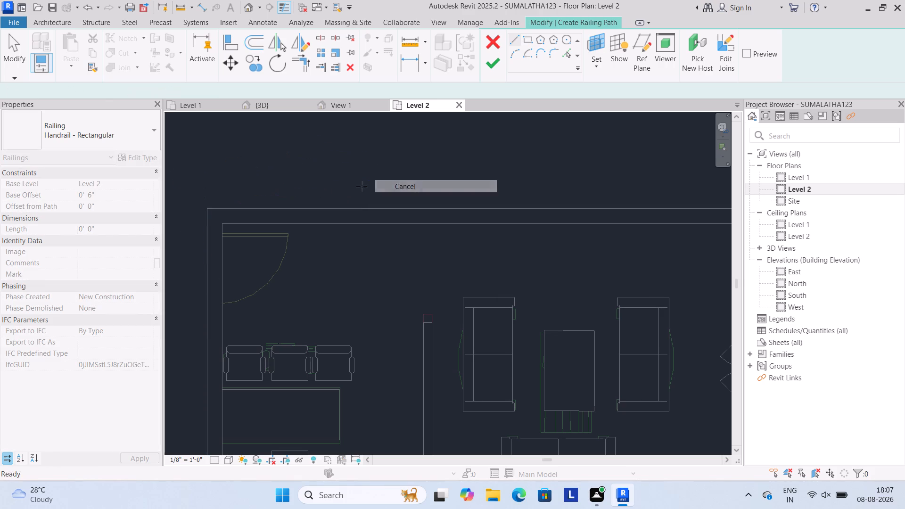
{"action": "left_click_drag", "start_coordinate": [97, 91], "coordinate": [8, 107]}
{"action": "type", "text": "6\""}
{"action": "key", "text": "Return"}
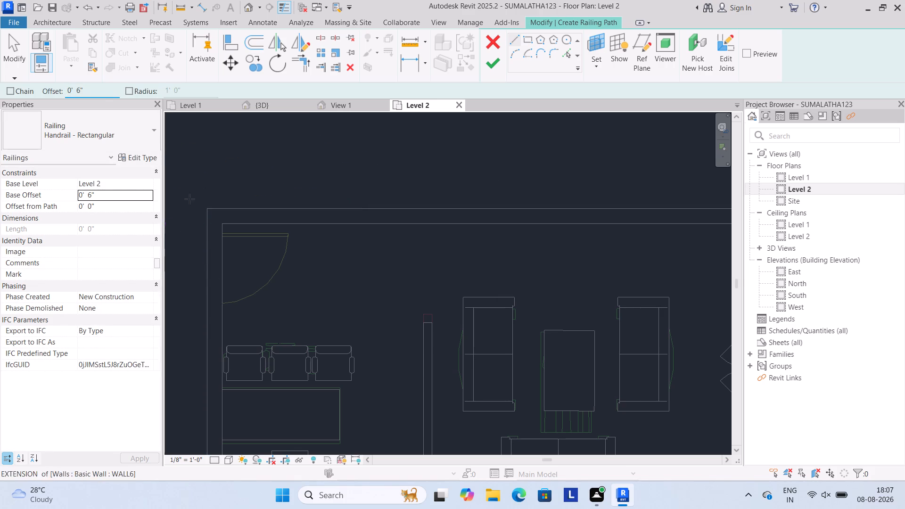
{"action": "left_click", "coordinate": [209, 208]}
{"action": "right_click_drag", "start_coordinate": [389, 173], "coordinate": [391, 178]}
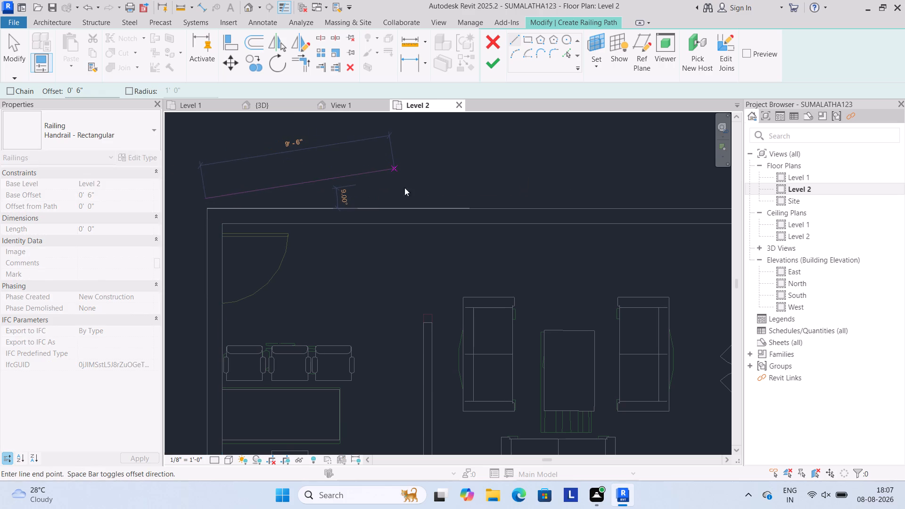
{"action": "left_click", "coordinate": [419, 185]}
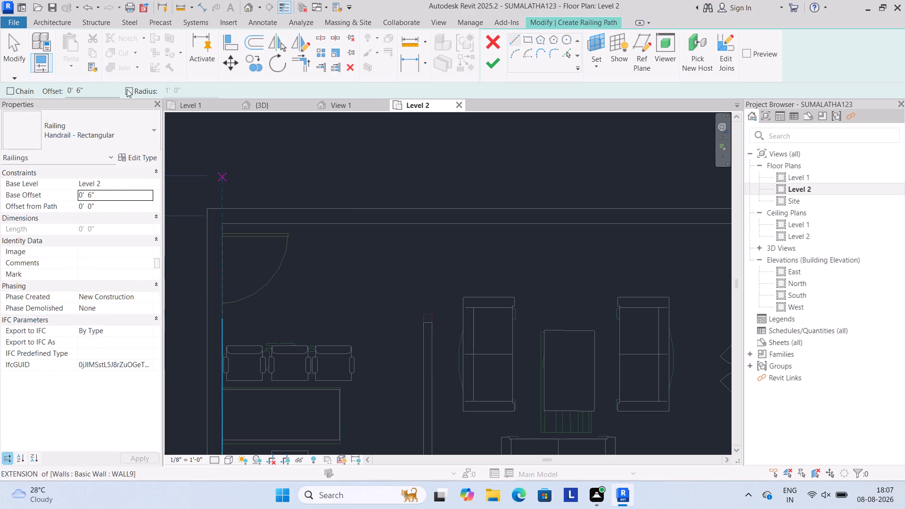
Sketch a railing line about 28'-10" long with a -6" offset along the slab's upper edge, from the outer corner to the inner corner.
{"action": "left_click_drag", "start_coordinate": [95, 90], "coordinate": [0, 112]}
{"action": "type", "text": "-6\""}
{"action": "key", "text": "Return"}
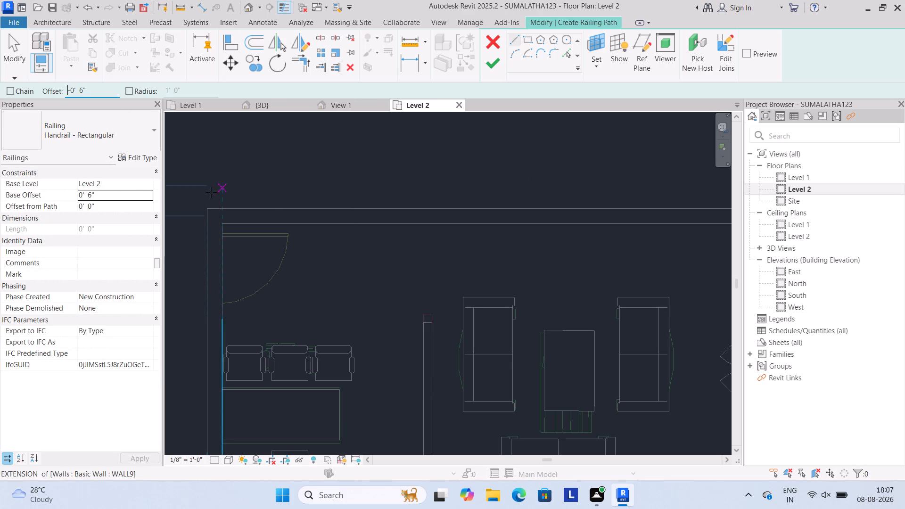
{"action": "left_click", "coordinate": [205, 209]}
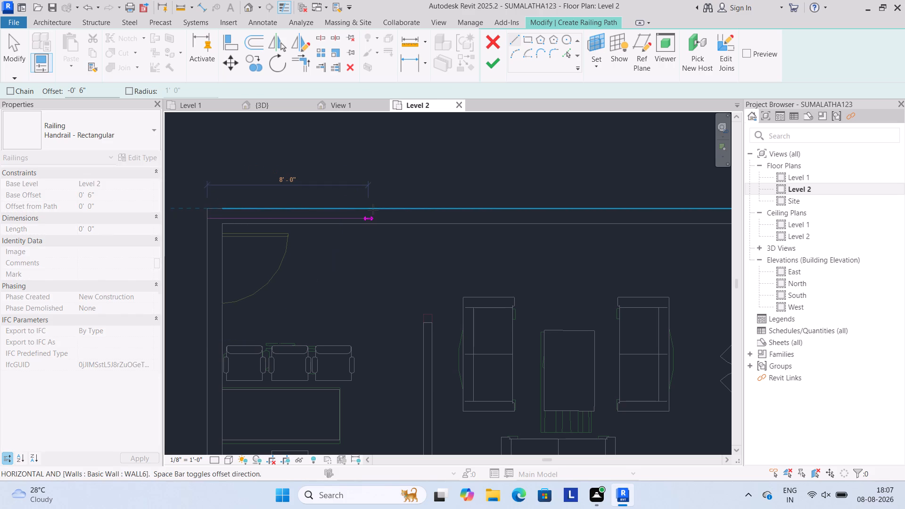
{"action": "scroll", "coordinate": [380, 197], "scroll_direction": "down", "scroll_amount": 3}
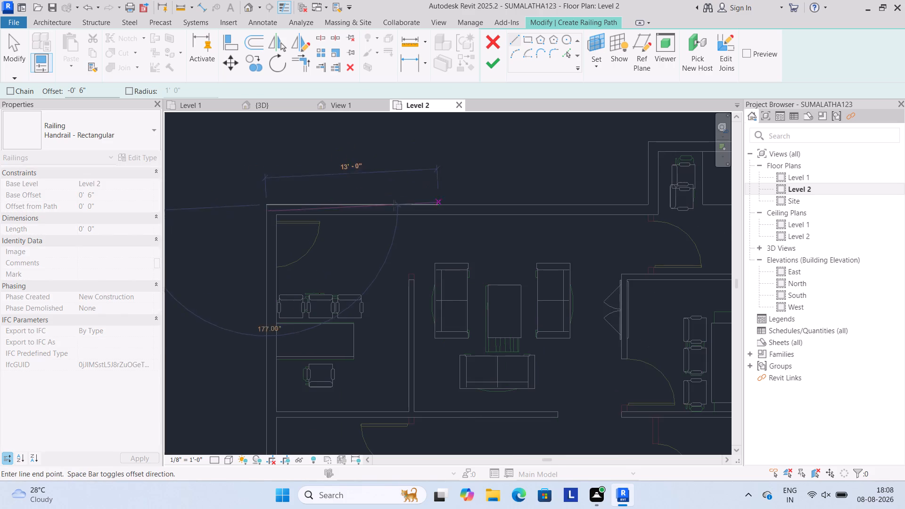
{"action": "scroll", "coordinate": [389, 205], "scroll_direction": "down", "scroll_amount": 4}
{"action": "scroll", "coordinate": [518, 192], "scroll_direction": "up", "scroll_amount": 7}
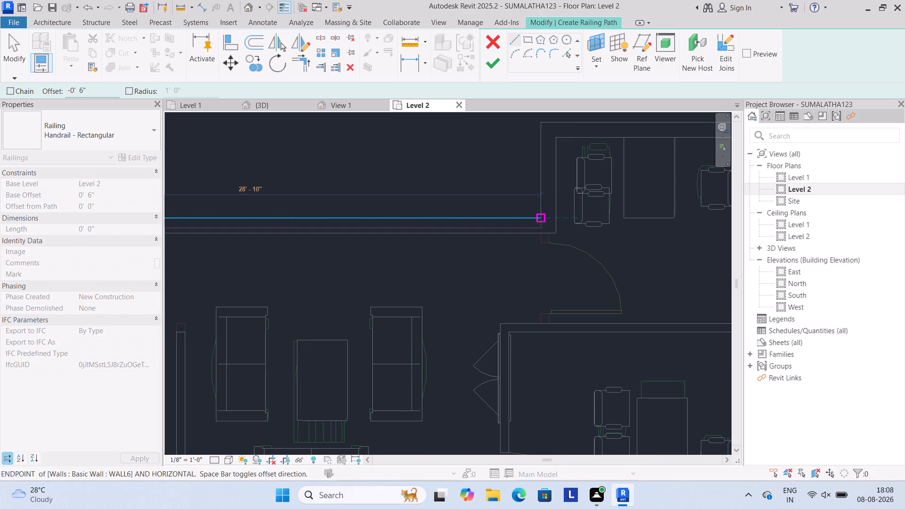
{"action": "left_click", "coordinate": [541, 222]}
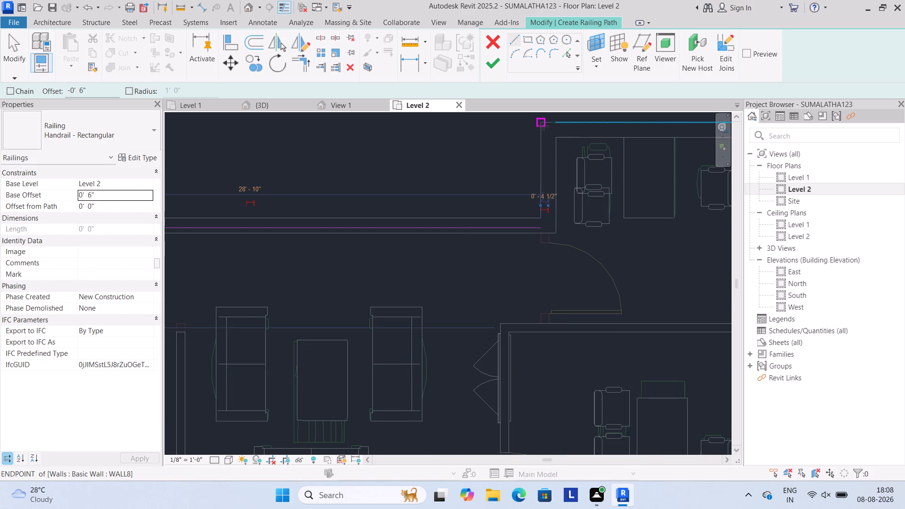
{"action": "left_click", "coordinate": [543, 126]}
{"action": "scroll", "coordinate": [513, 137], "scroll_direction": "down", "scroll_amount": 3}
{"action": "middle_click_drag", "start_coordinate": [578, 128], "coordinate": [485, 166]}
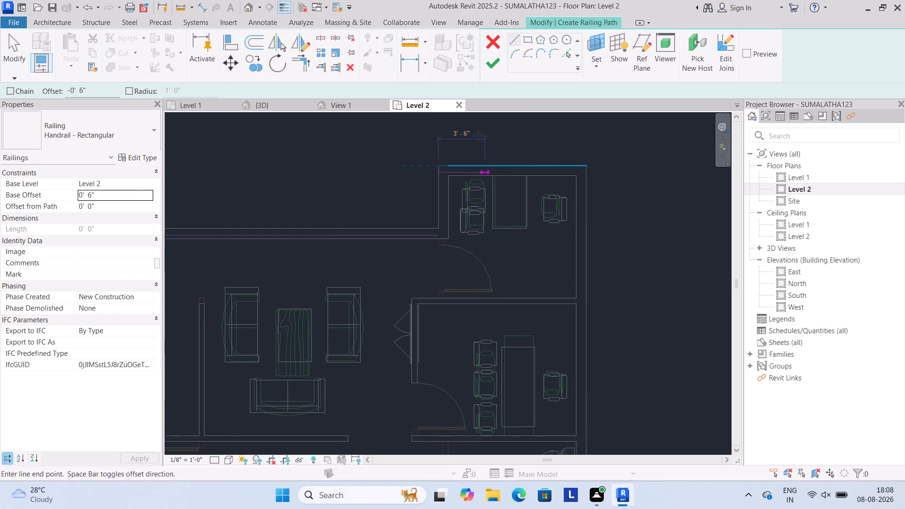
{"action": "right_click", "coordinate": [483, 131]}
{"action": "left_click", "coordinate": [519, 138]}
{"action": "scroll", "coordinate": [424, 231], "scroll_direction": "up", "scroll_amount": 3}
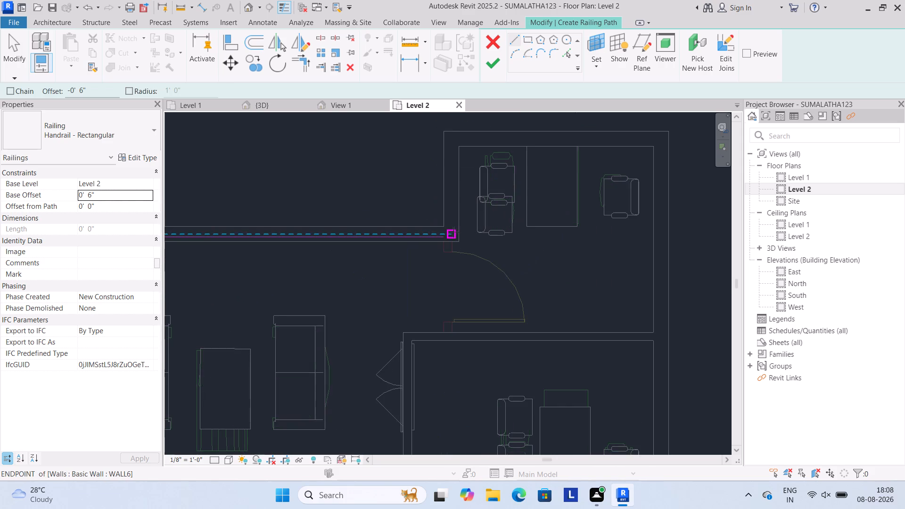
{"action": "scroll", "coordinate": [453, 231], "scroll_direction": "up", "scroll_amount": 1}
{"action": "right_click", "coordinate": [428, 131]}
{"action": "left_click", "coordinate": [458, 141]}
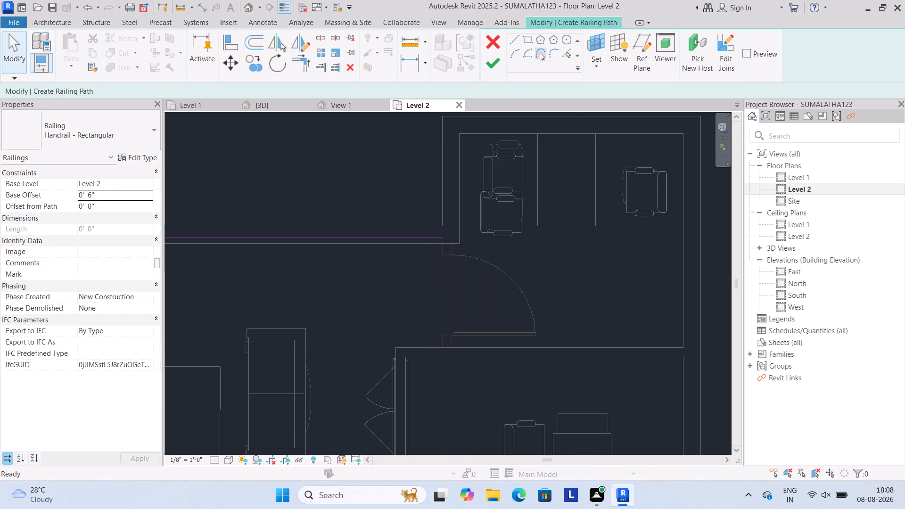
Add a railing path line with Pick Lines at a -6" offset from the short vertical slab edge beside the projecting upper room.
{"action": "left_click", "coordinate": [566, 53]}
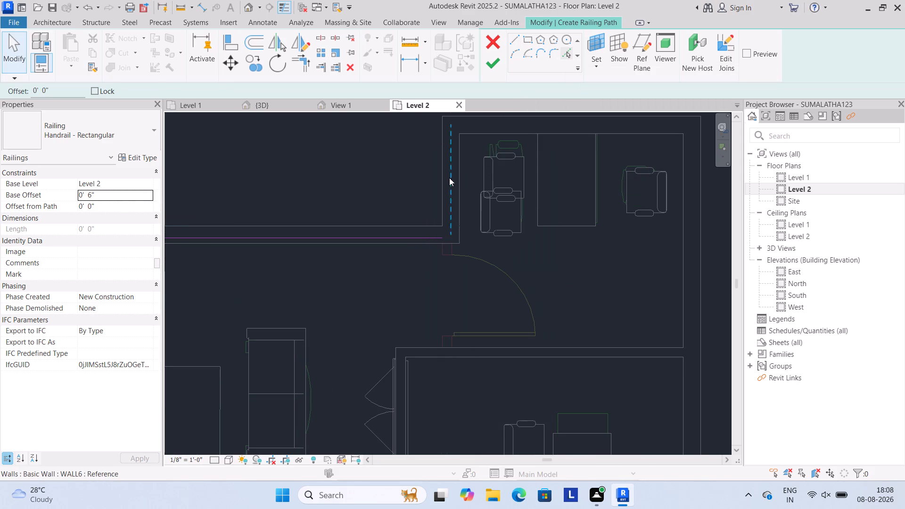
{"action": "scroll", "coordinate": [444, 186], "scroll_direction": "up", "scroll_amount": 3}
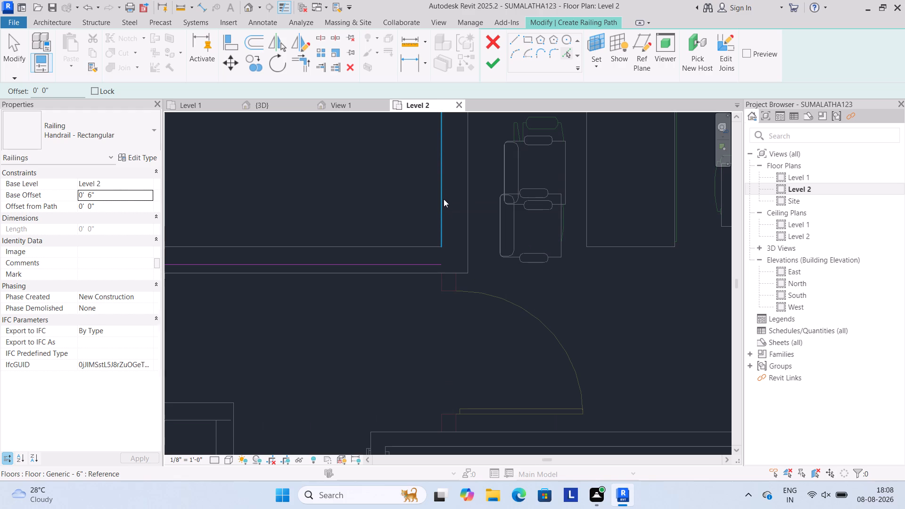
{"action": "left_click_drag", "start_coordinate": [65, 91], "coordinate": [0, 107]}
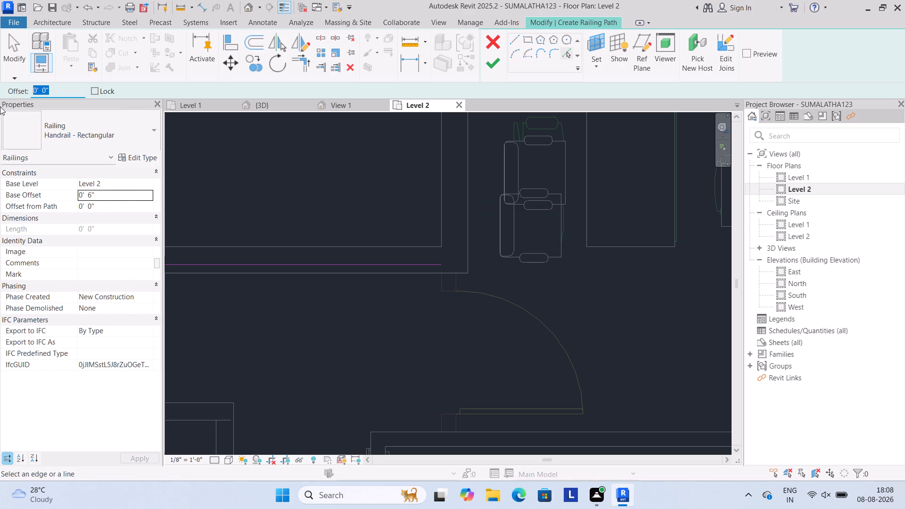
{"action": "type", "text": "-6\""}
{"action": "key", "text": "Return"}
{"action": "left_click", "coordinate": [440, 169]}
{"action": "scroll", "coordinate": [410, 220], "scroll_direction": "down", "scroll_amount": 5}
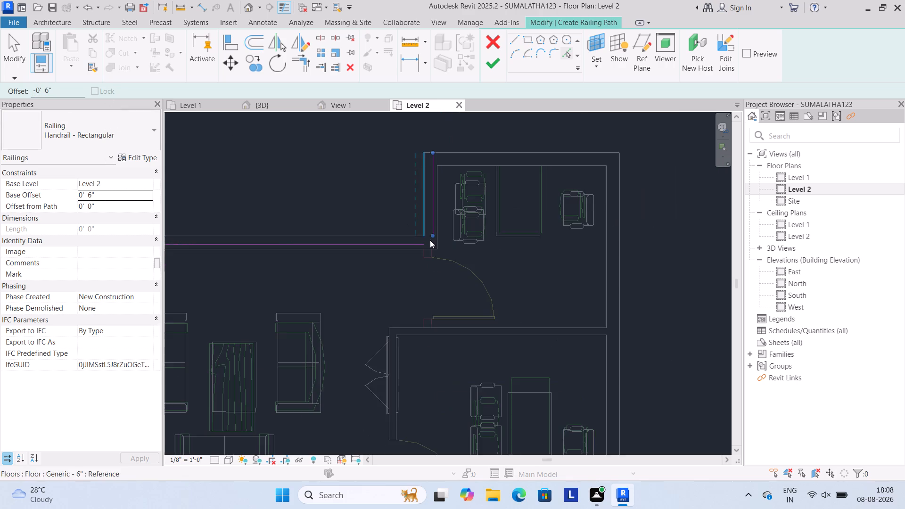
Add -6" offset railing path lines from the top and outer side slab edges of the projecting upper room.
{"action": "scroll", "coordinate": [431, 240], "scroll_direction": "up", "scroll_amount": 4}
{"action": "middle_click_drag", "start_coordinate": [454, 241], "coordinate": [407, 315]}
{"action": "scroll", "coordinate": [407, 314], "scroll_direction": "up", "scroll_amount": 1}
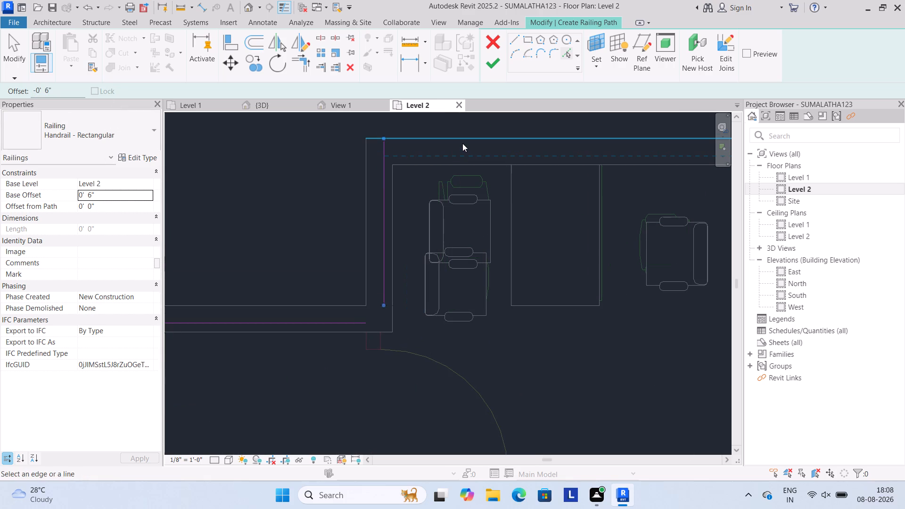
{"action": "left_click", "coordinate": [463, 142]}
{"action": "scroll", "coordinate": [365, 172], "scroll_direction": "down", "scroll_amount": 4}
{"action": "middle_click_drag", "start_coordinate": [520, 178], "coordinate": [428, 179]}
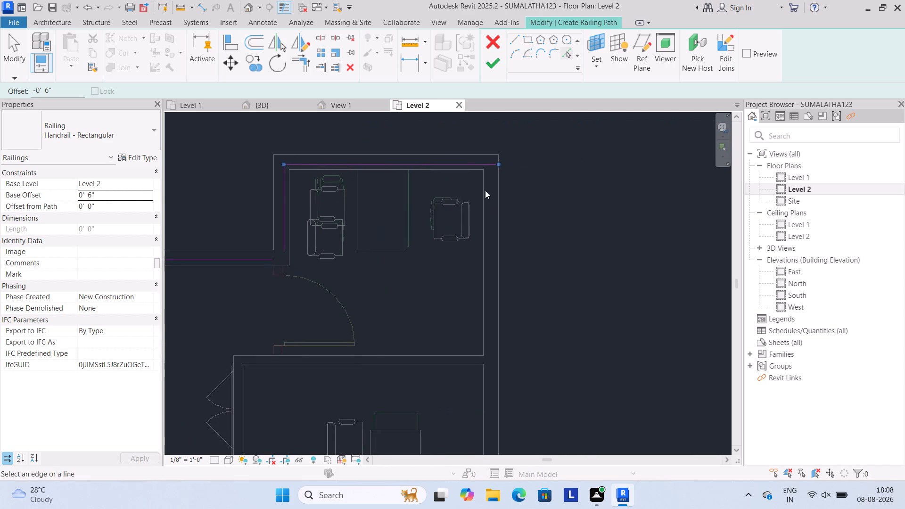
{"action": "scroll", "coordinate": [495, 196], "scroll_direction": "up", "scroll_amount": 3}
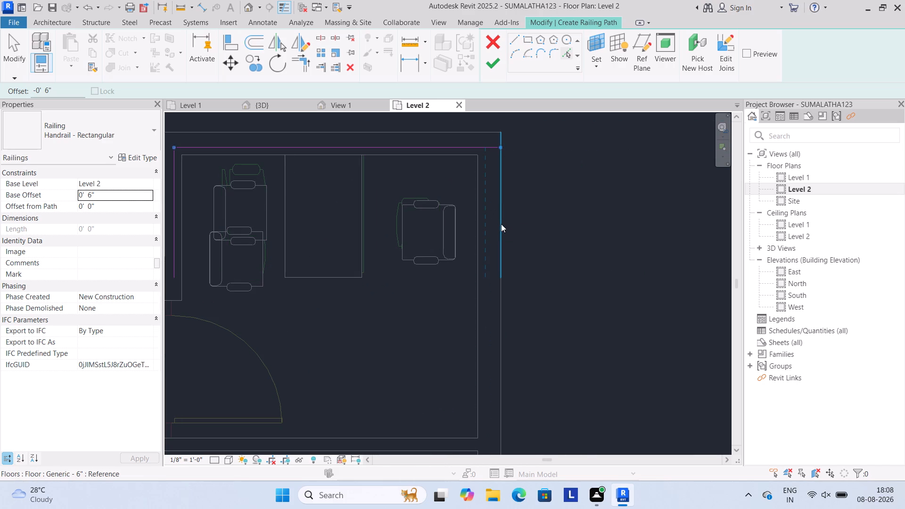
{"action": "left_click", "coordinate": [501, 224]}
{"action": "scroll", "coordinate": [504, 186], "scroll_direction": "down", "scroll_amount": 4}
{"action": "middle_click_drag", "start_coordinate": [535, 324], "coordinate": [527, 256]}
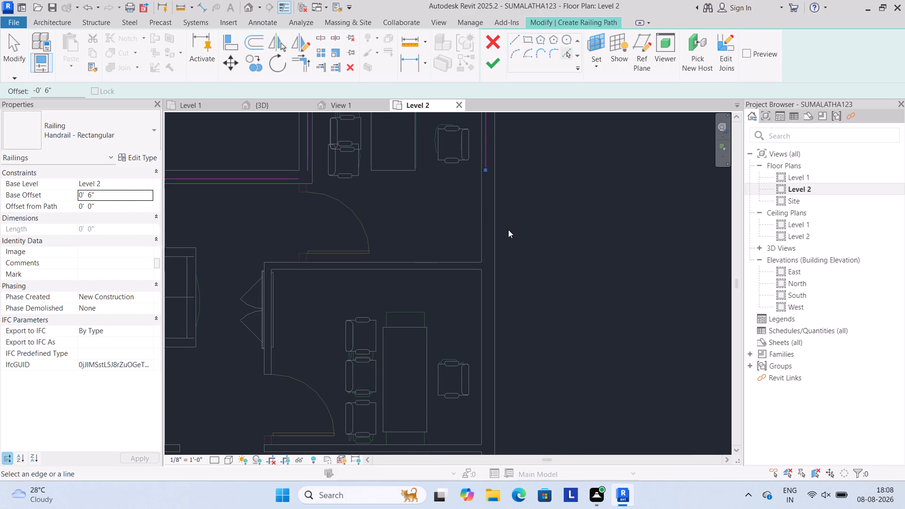
{"action": "scroll", "coordinate": [591, 255], "scroll_direction": "down", "scroll_amount": 3}
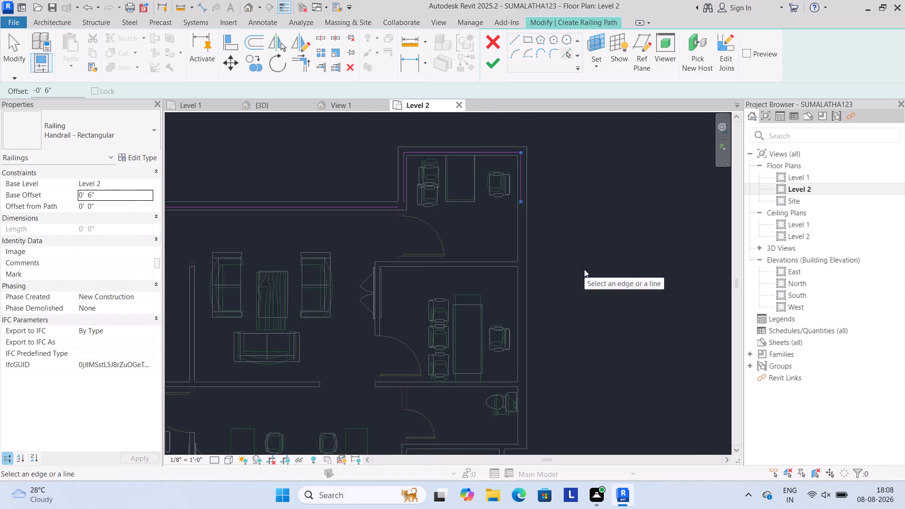
{"action": "scroll", "coordinate": [584, 269], "scroll_direction": "down", "scroll_amount": 1}
{"action": "middle_click_drag", "start_coordinate": [338, 179], "coordinate": [341, 179]}
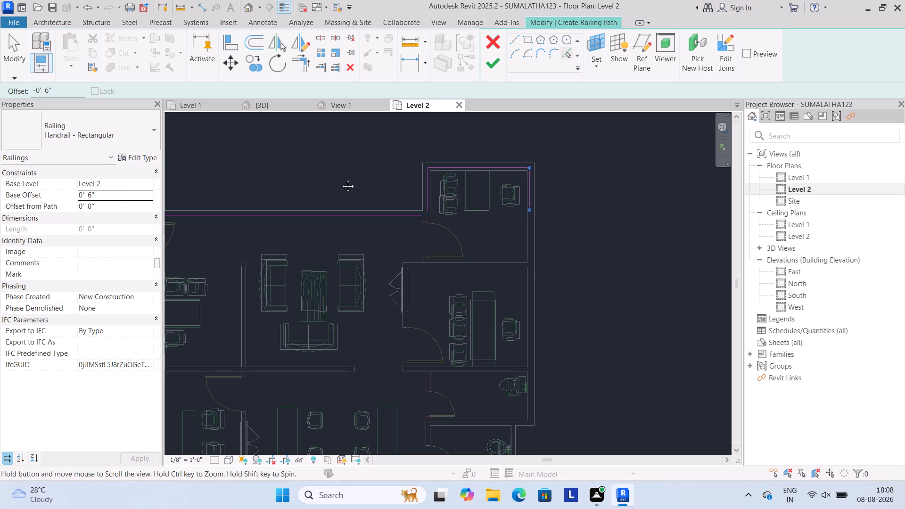
{"action": "middle_click_drag", "start_coordinate": [341, 179], "coordinate": [442, 132]}
{"action": "scroll", "coordinate": [433, 135], "scroll_direction": "down", "scroll_amount": 2}
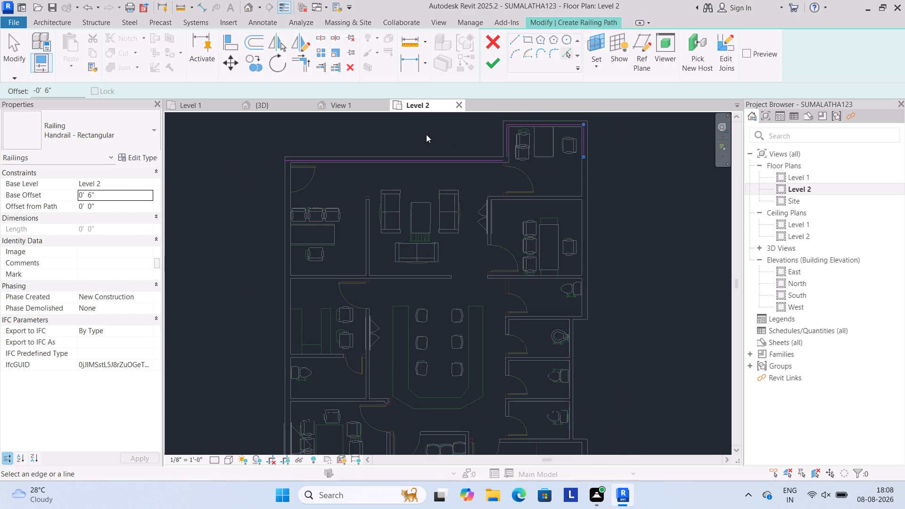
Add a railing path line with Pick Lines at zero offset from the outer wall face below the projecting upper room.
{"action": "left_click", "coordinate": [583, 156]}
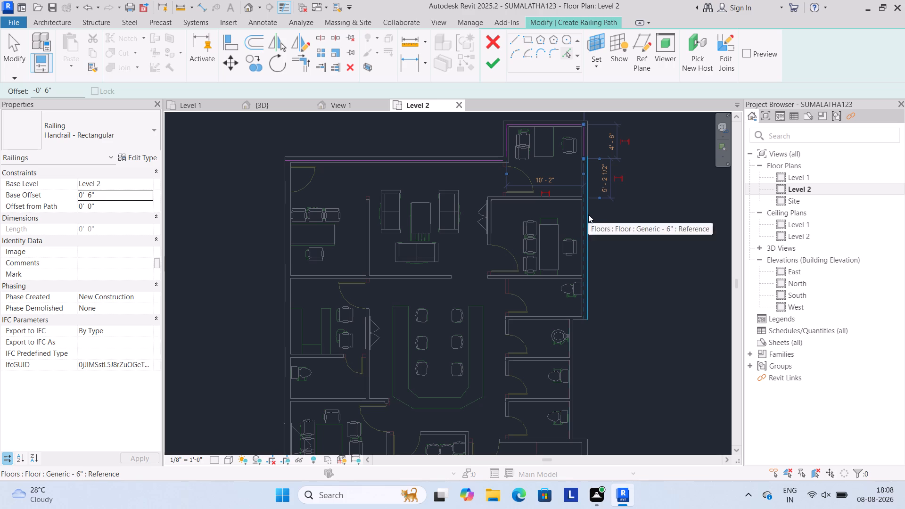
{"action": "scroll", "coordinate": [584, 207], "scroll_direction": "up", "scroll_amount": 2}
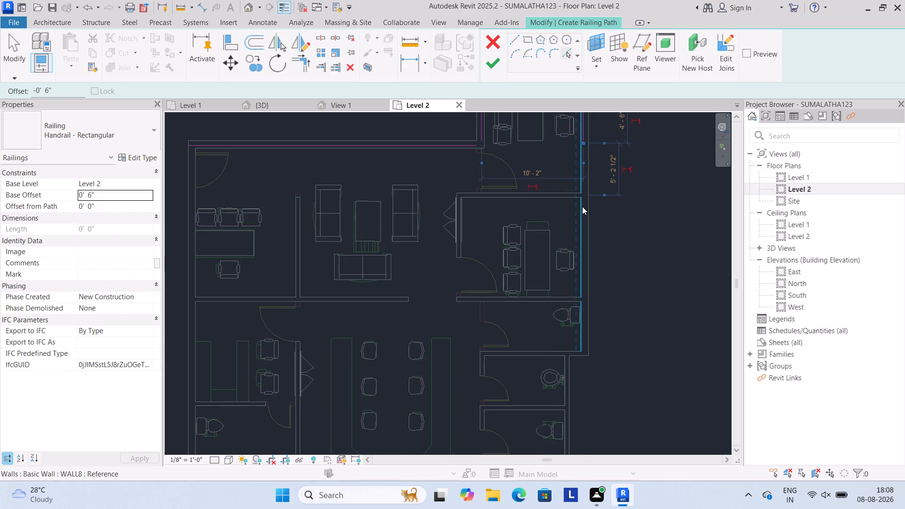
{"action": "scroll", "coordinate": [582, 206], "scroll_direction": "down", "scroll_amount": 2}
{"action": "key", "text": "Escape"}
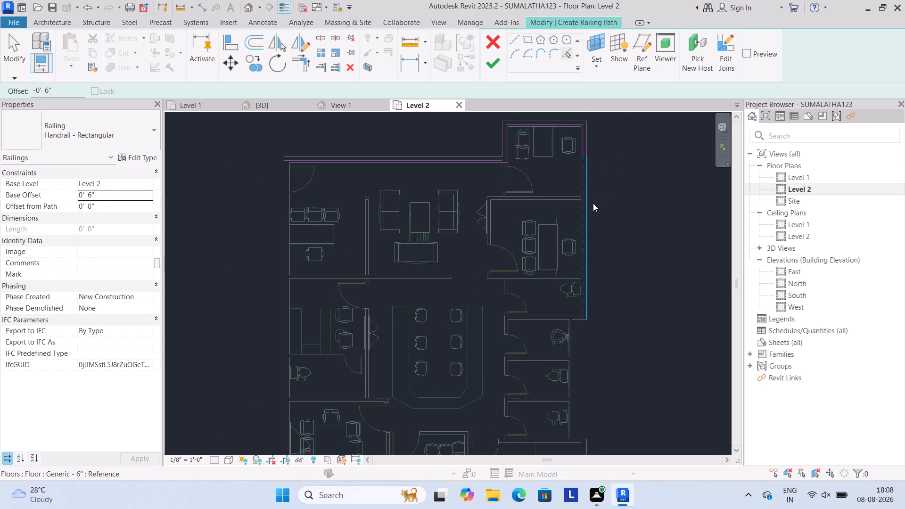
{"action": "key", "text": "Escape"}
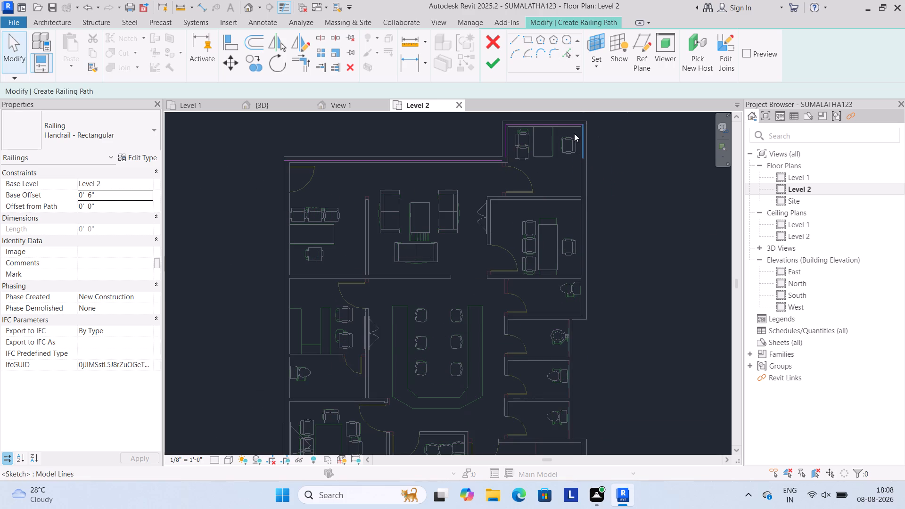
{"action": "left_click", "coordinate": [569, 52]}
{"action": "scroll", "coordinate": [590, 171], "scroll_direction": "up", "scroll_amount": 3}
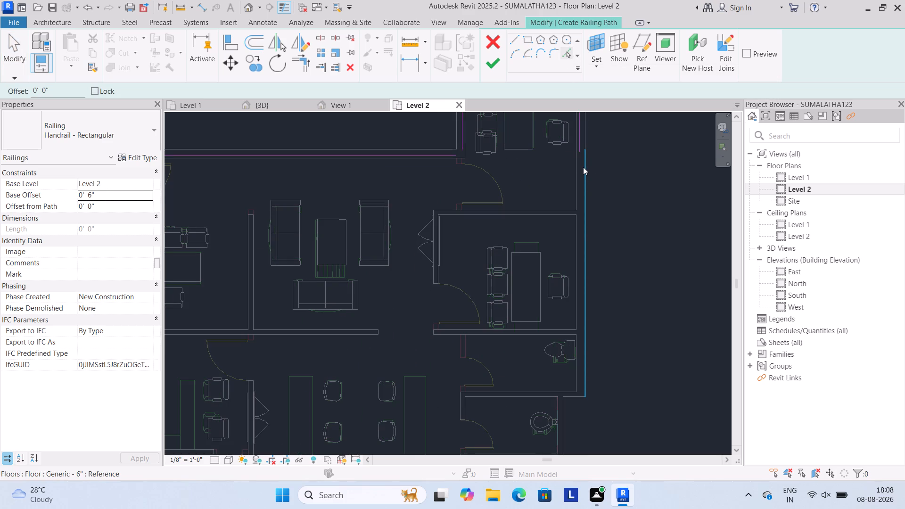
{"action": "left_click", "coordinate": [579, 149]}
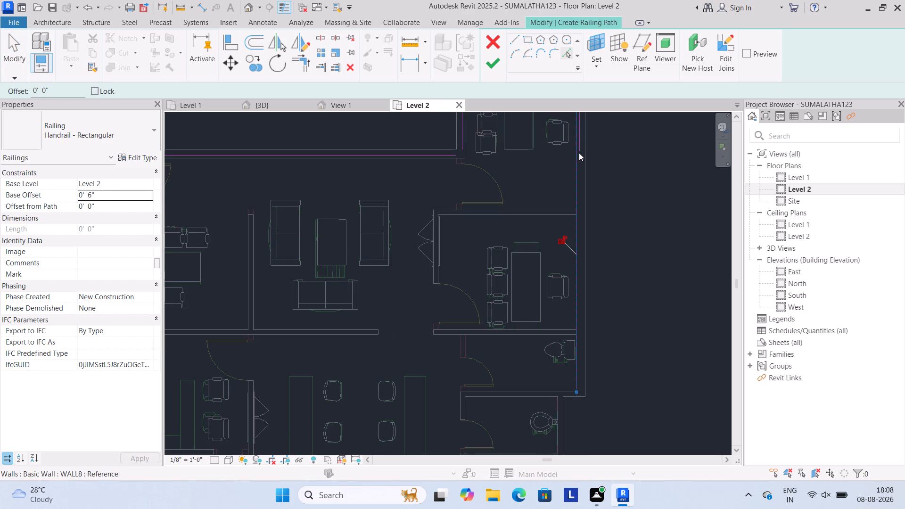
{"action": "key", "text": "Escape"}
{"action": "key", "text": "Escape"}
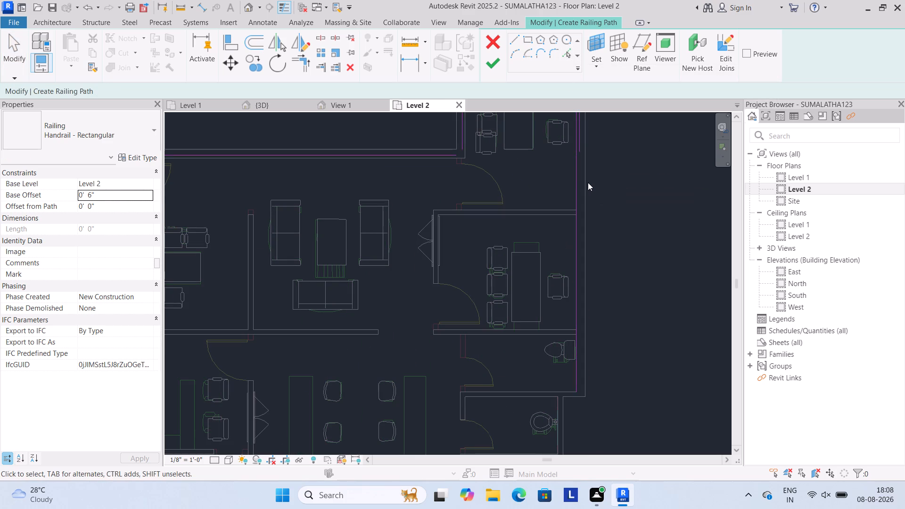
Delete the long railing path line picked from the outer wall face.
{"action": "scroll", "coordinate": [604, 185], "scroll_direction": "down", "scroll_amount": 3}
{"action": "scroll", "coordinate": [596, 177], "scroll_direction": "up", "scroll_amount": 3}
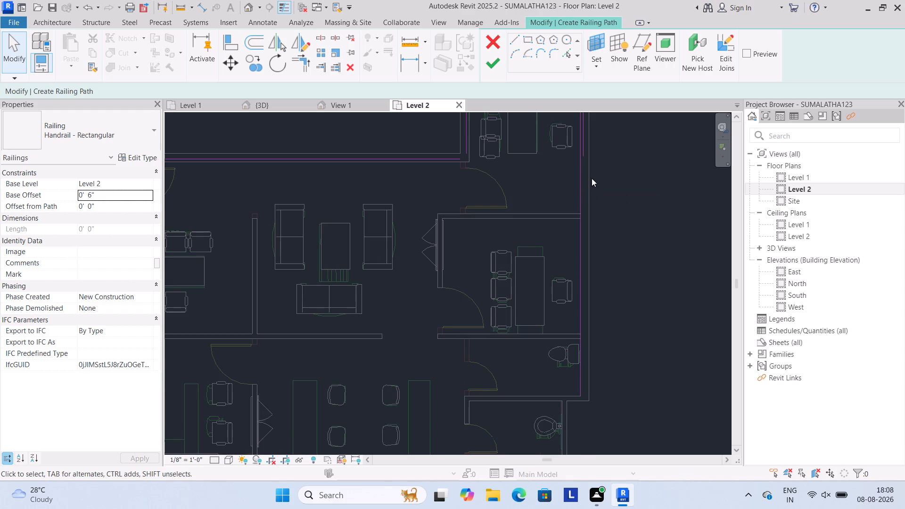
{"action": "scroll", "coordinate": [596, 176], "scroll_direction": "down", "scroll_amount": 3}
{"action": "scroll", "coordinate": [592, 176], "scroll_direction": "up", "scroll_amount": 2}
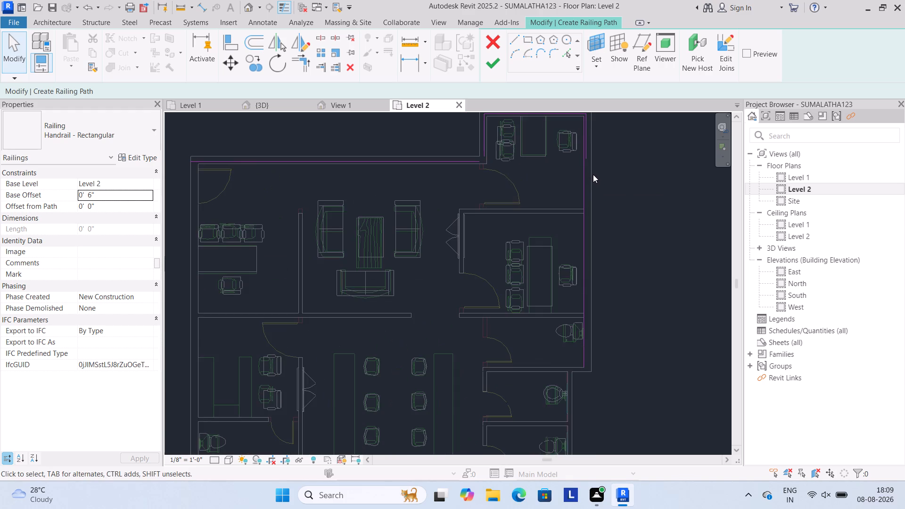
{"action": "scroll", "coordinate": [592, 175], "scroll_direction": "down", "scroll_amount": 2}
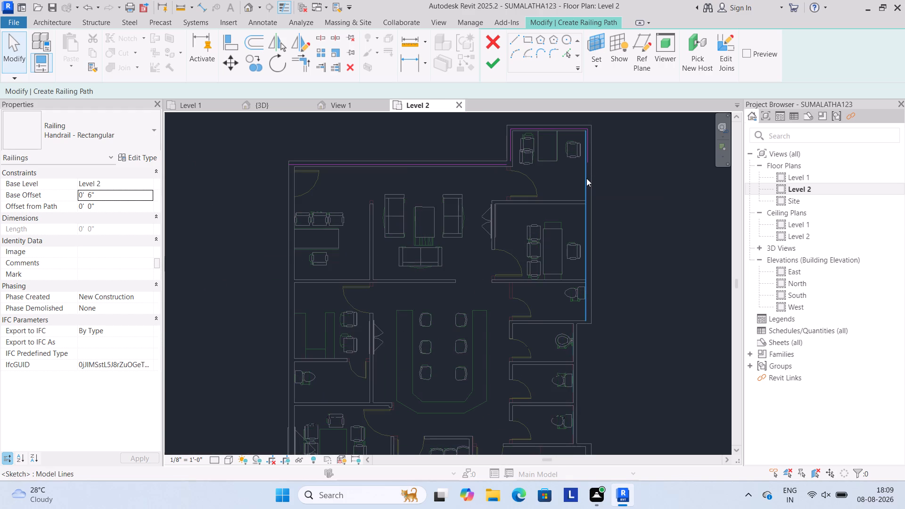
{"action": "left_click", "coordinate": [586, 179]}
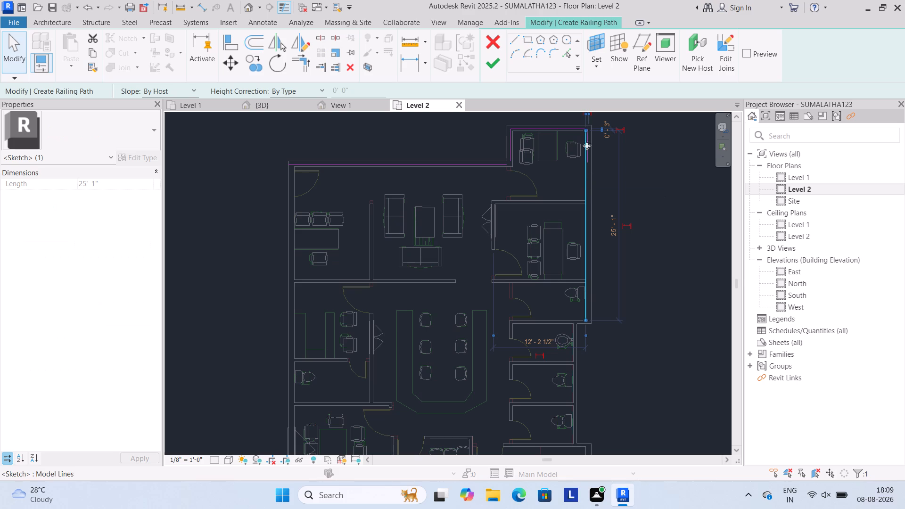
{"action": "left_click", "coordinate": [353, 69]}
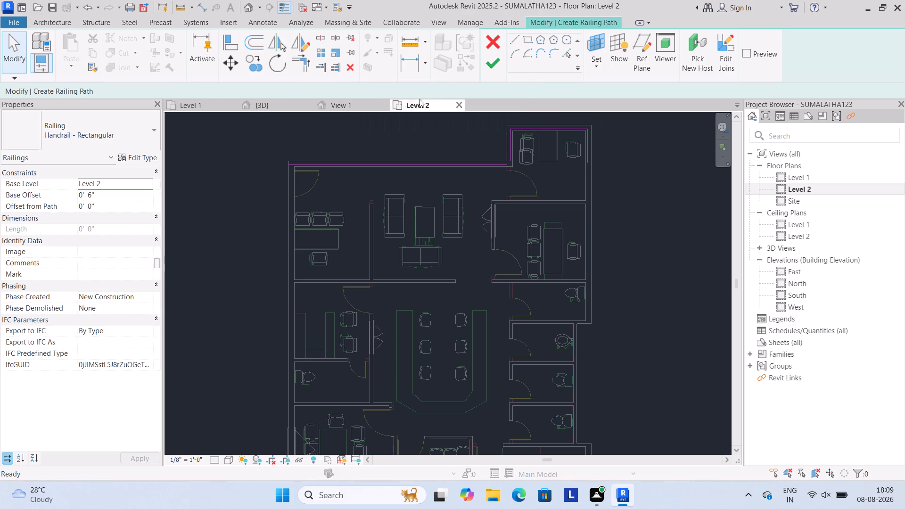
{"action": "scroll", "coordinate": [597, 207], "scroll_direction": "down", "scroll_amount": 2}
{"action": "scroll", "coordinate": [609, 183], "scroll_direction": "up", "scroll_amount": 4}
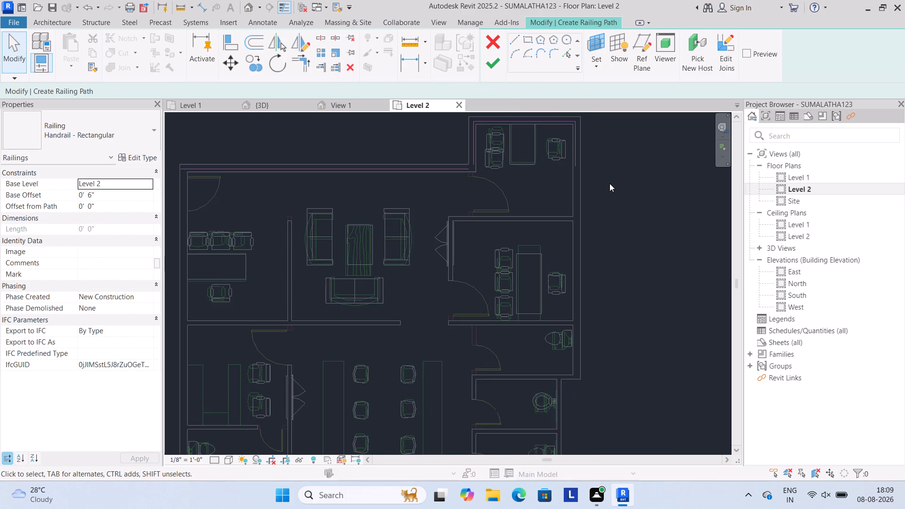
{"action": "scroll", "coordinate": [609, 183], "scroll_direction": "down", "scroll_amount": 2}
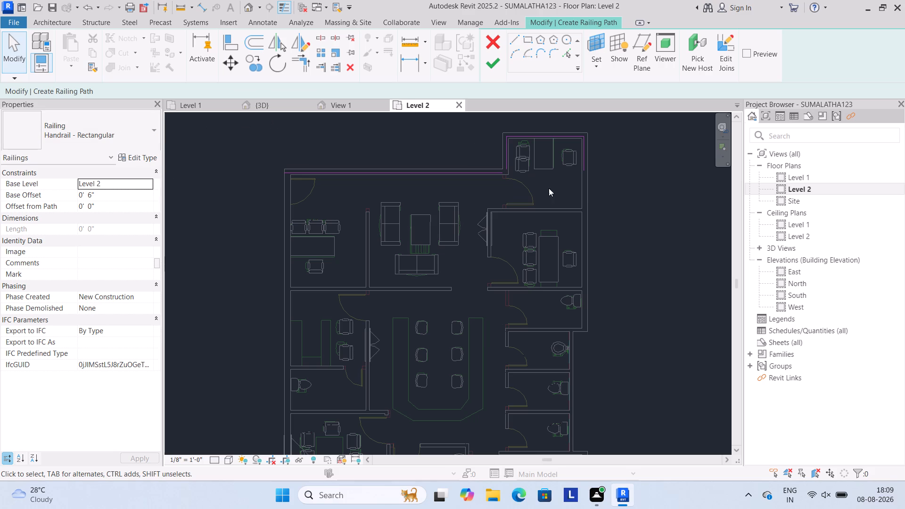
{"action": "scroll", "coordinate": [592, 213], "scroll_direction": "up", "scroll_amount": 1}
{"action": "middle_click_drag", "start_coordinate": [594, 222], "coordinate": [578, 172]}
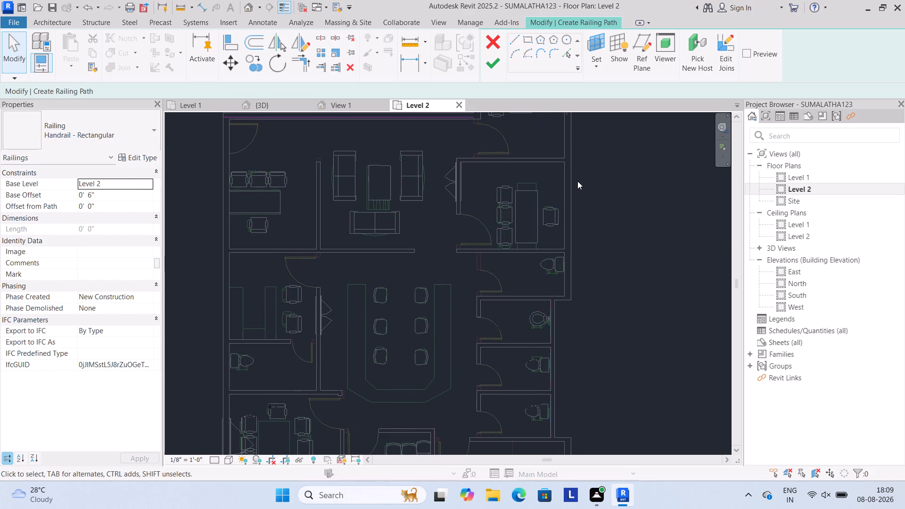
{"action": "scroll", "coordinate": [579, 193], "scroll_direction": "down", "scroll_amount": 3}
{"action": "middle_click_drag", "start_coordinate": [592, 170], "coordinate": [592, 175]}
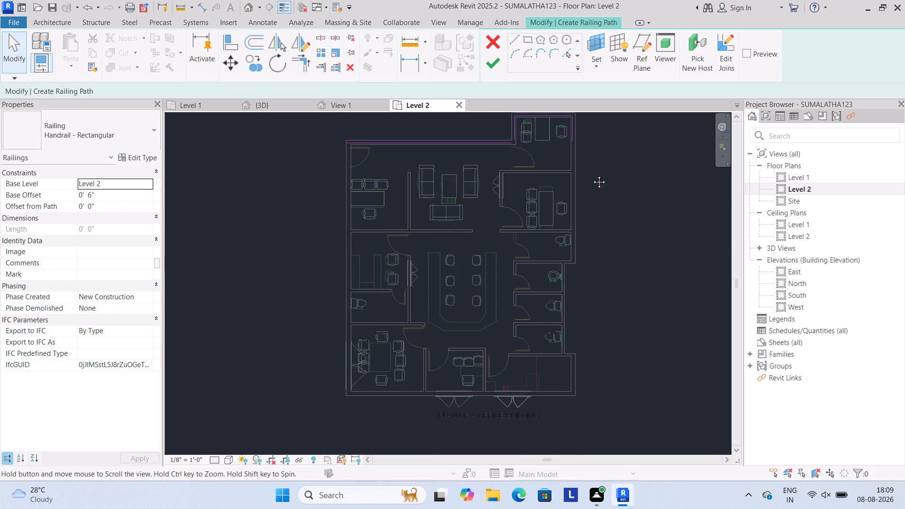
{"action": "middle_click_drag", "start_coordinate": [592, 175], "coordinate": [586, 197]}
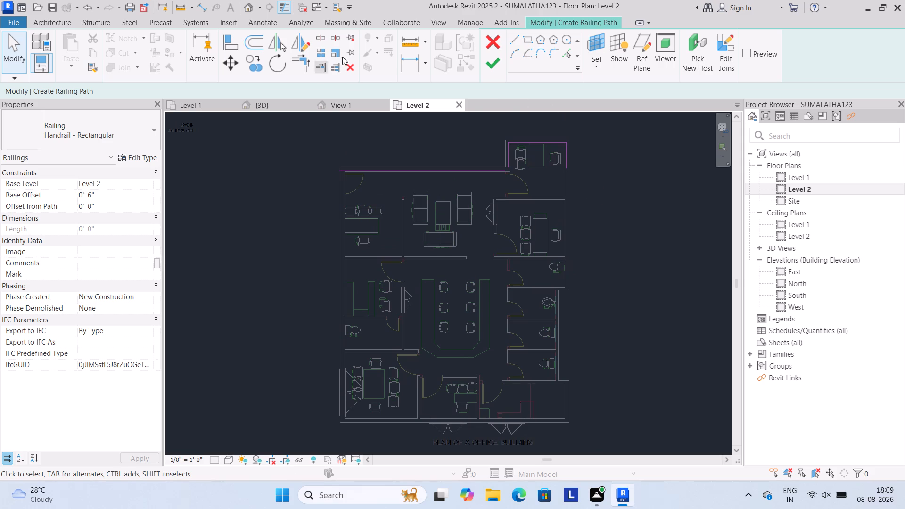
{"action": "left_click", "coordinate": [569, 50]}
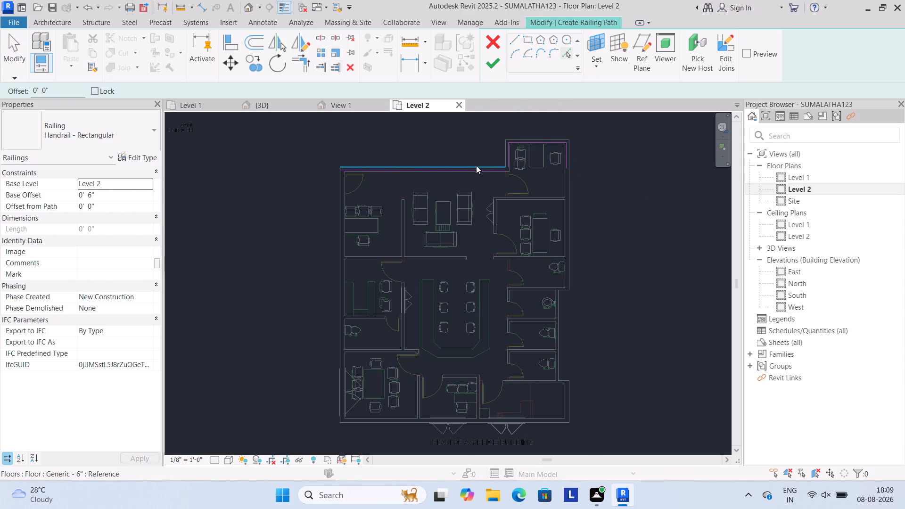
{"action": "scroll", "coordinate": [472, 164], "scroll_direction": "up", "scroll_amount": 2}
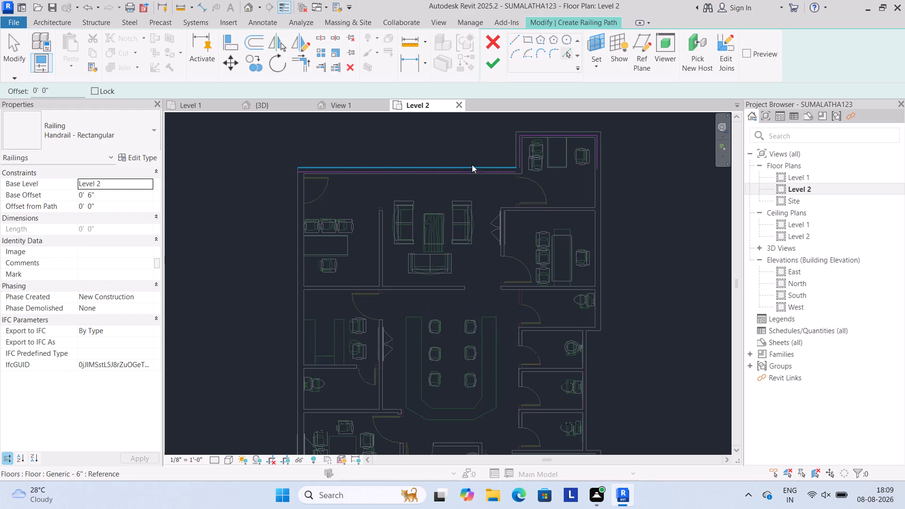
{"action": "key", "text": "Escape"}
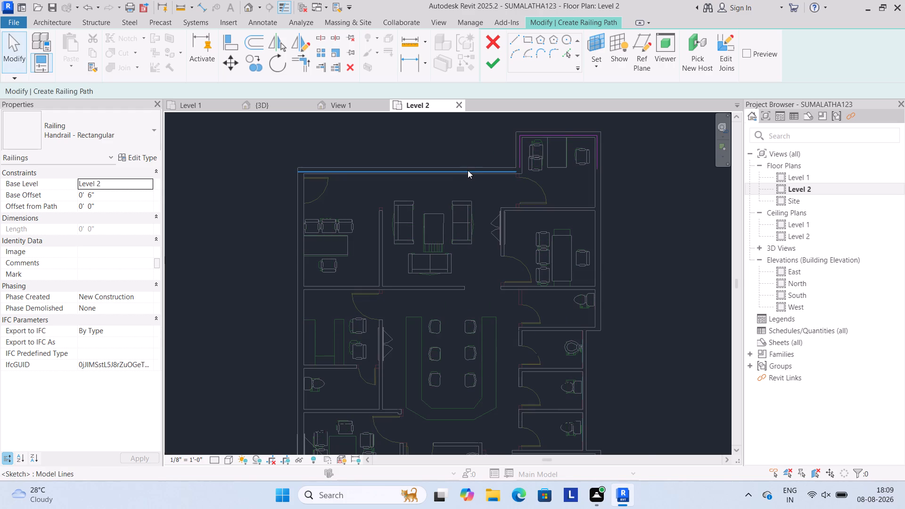
Delete the four offset railing path lines along the slab's upper edge and around the projecting upper room.
{"action": "scroll", "coordinate": [468, 170], "scroll_direction": "up", "scroll_amount": 3}
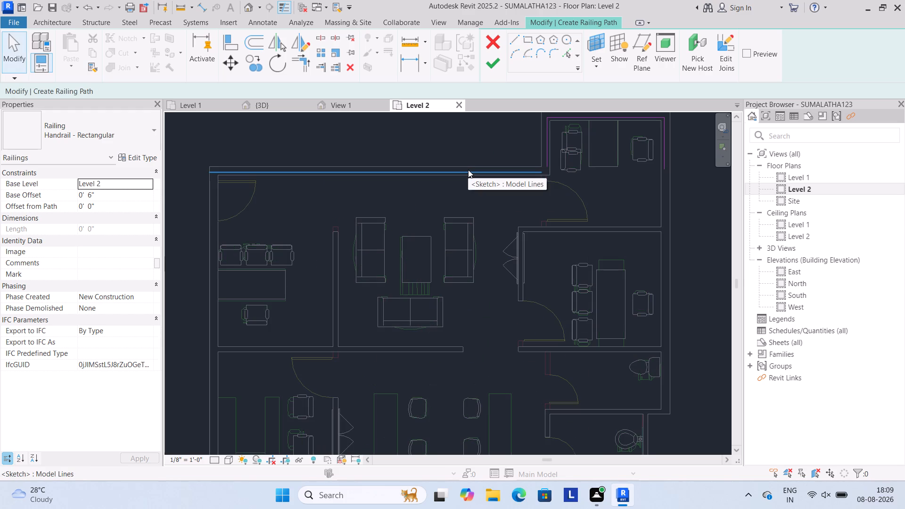
{"action": "key", "text": "Delete"}
{"action": "key", "text": "Delete"}
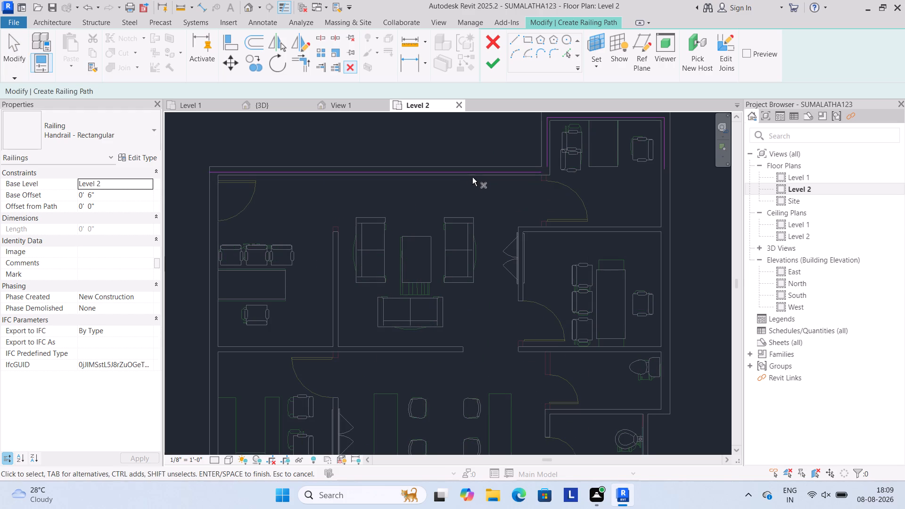
{"action": "left_click", "coordinate": [478, 171]}
{"action": "key", "text": "Delete"}
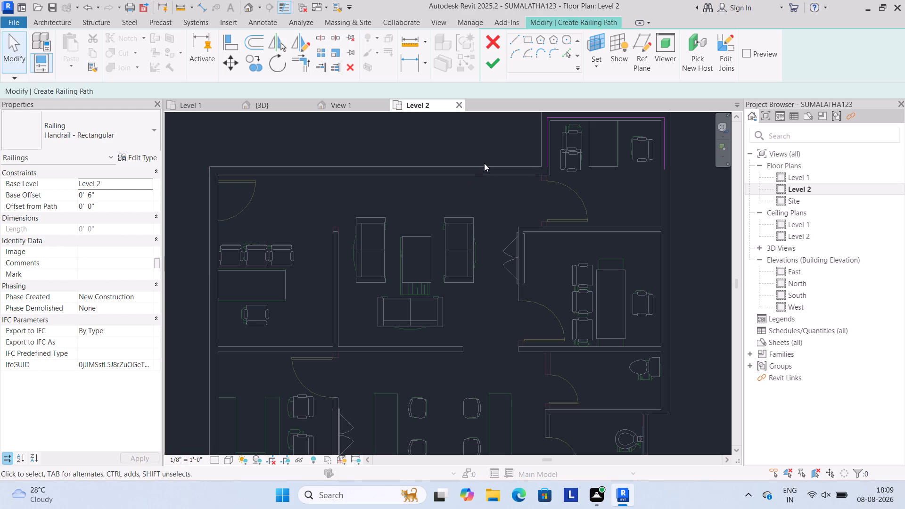
{"action": "scroll", "coordinate": [499, 160], "scroll_direction": "down", "scroll_amount": 2}
{"action": "left_click", "coordinate": [532, 139]}
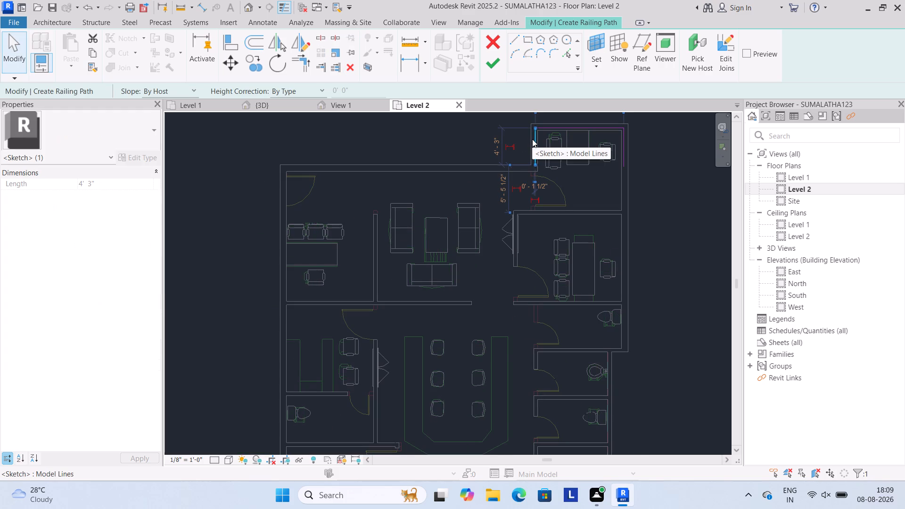
{"action": "key", "text": "Delete"}
{"action": "scroll", "coordinate": [538, 130], "scroll_direction": "up", "scroll_amount": 1}
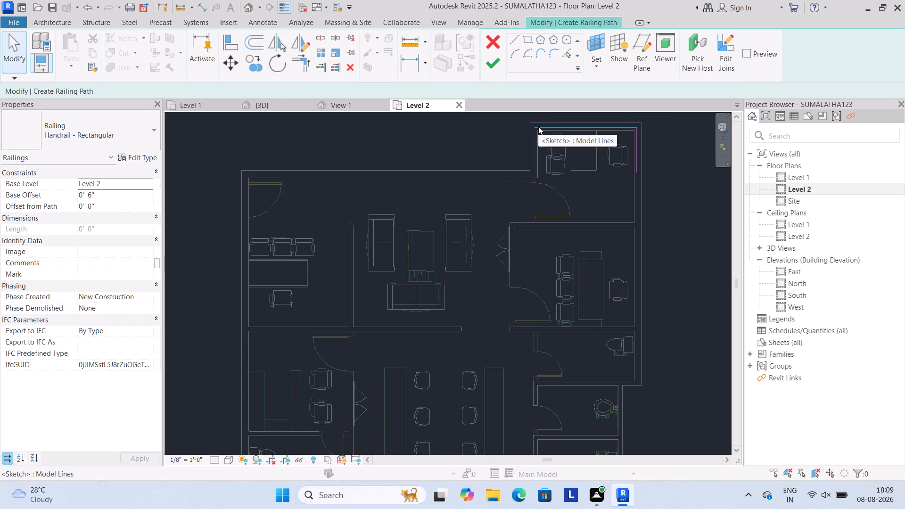
{"action": "left_click", "coordinate": [538, 126]}
{"action": "key", "text": "Delete"}
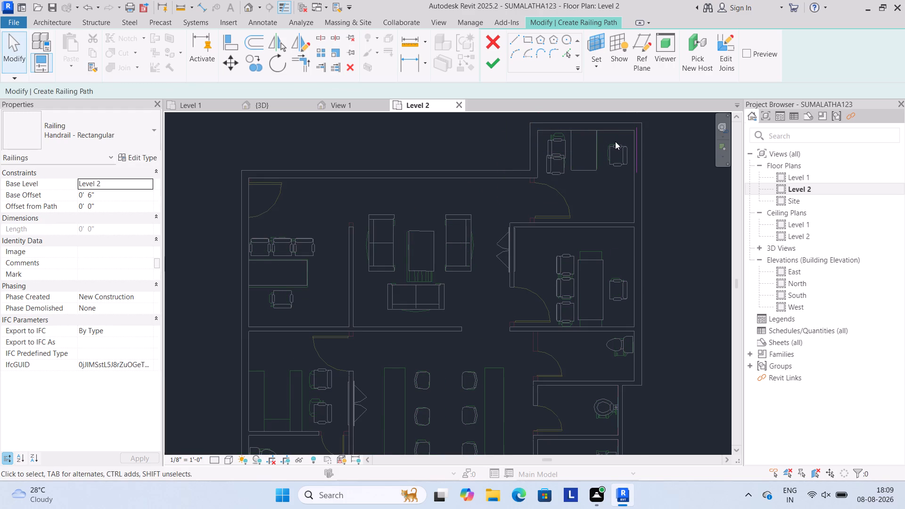
{"action": "left_click", "coordinate": [634, 143]}
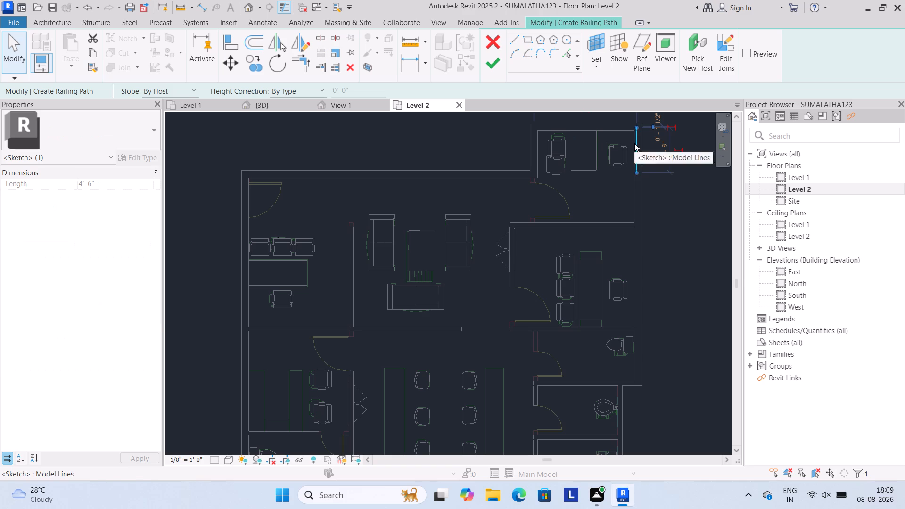
{"action": "key", "text": "Delete"}
Add zero-offset railing path lines with Pick Lines along the slab's upper edge and around the projecting upper room, including the long outer side edge.
{"action": "scroll", "coordinate": [634, 156], "scroll_direction": "down", "scroll_amount": 3}
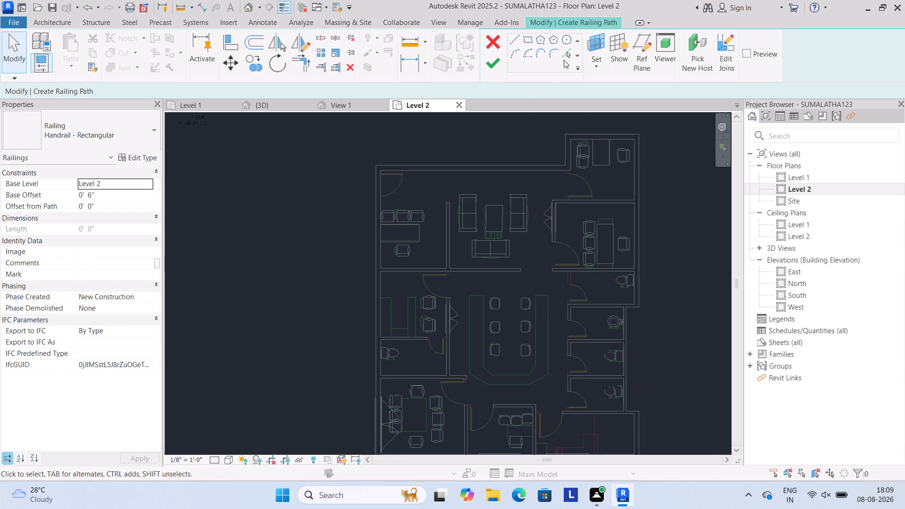
{"action": "left_click", "coordinate": [566, 52]}
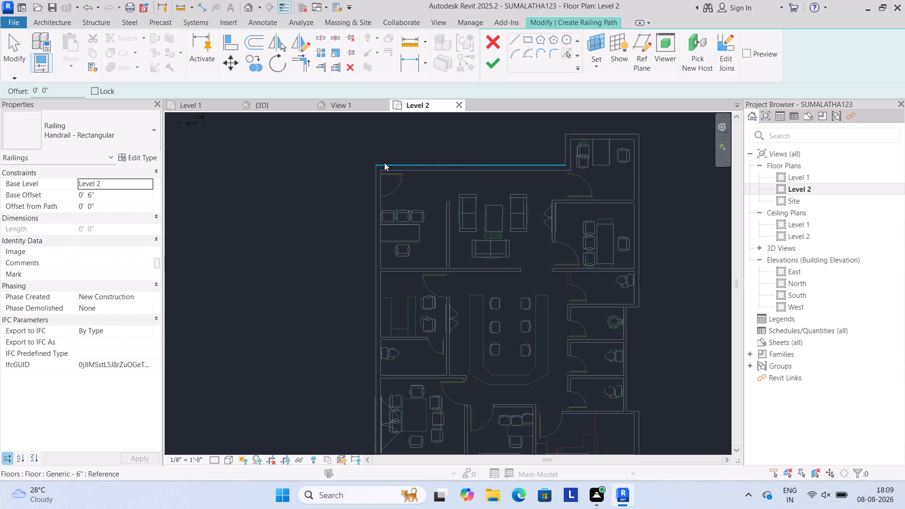
{"action": "left_click", "coordinate": [403, 161]}
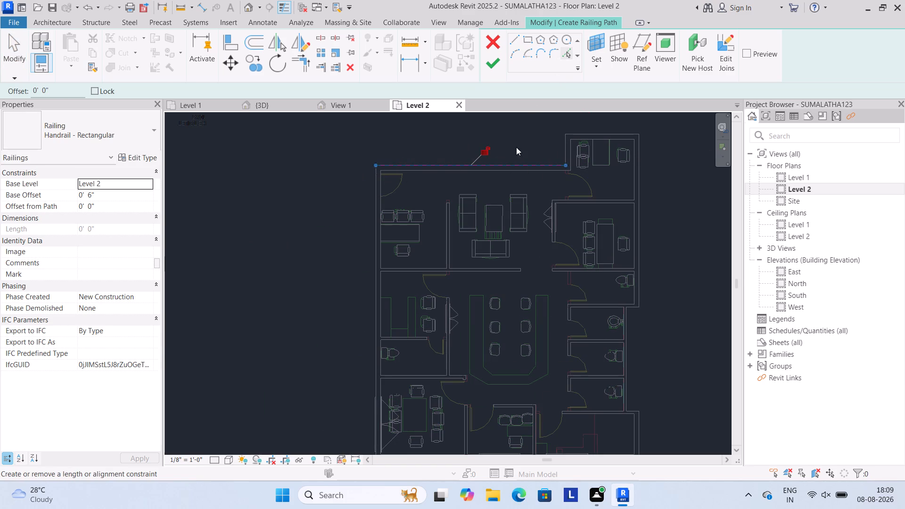
{"action": "left_click", "coordinate": [563, 142]}
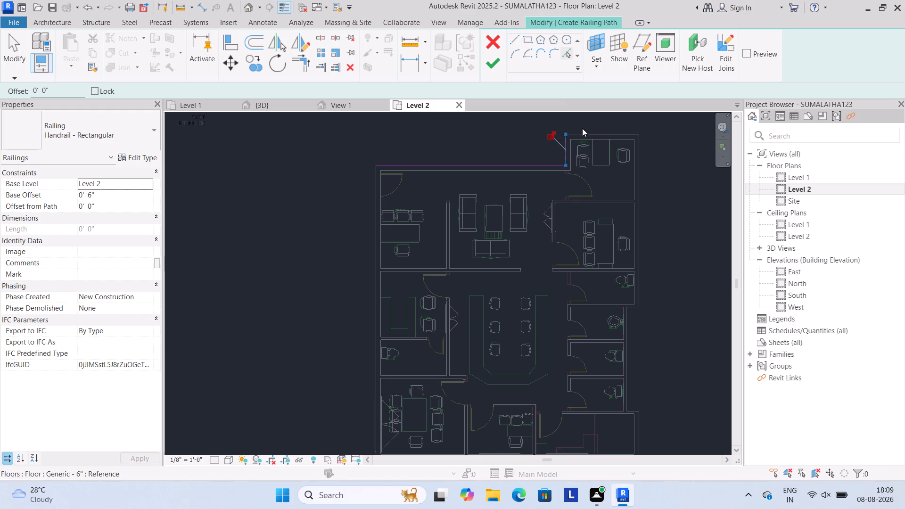
{"action": "left_click", "coordinate": [582, 132]}
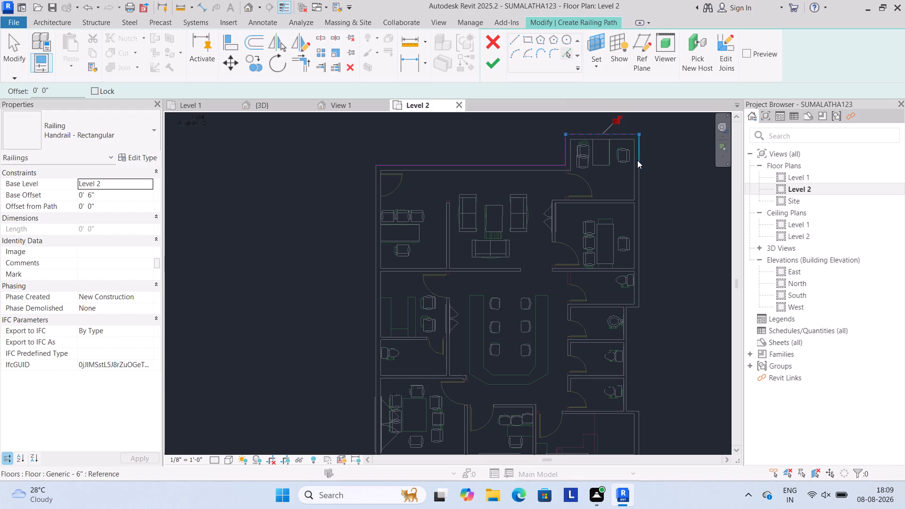
{"action": "left_click", "coordinate": [638, 166]}
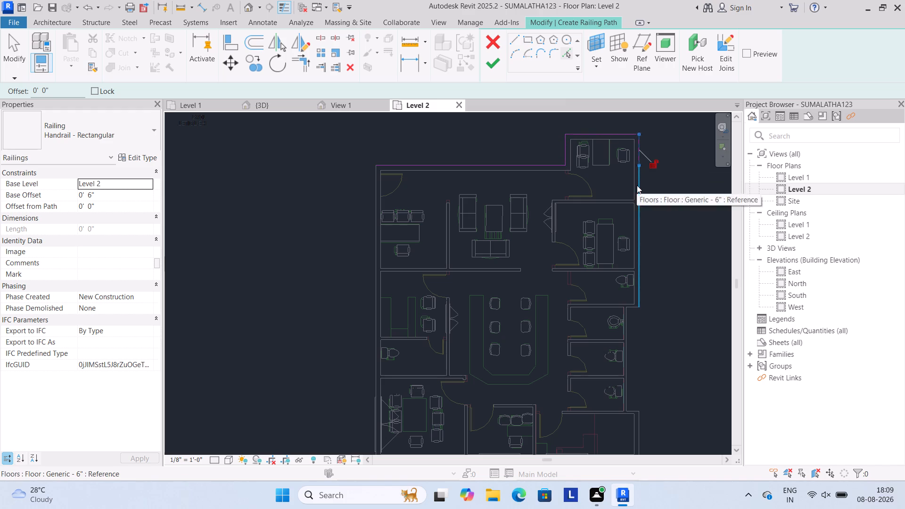
{"action": "left_click", "coordinate": [637, 185]}
Pick the slab edges beside the toilets, around the lower room, along the entrance side and up the opposite long side as railing path lines.
{"action": "scroll", "coordinate": [641, 338], "scroll_direction": "up", "scroll_amount": 1}
{"action": "scroll", "coordinate": [640, 338], "scroll_direction": "down", "scroll_amount": 1}
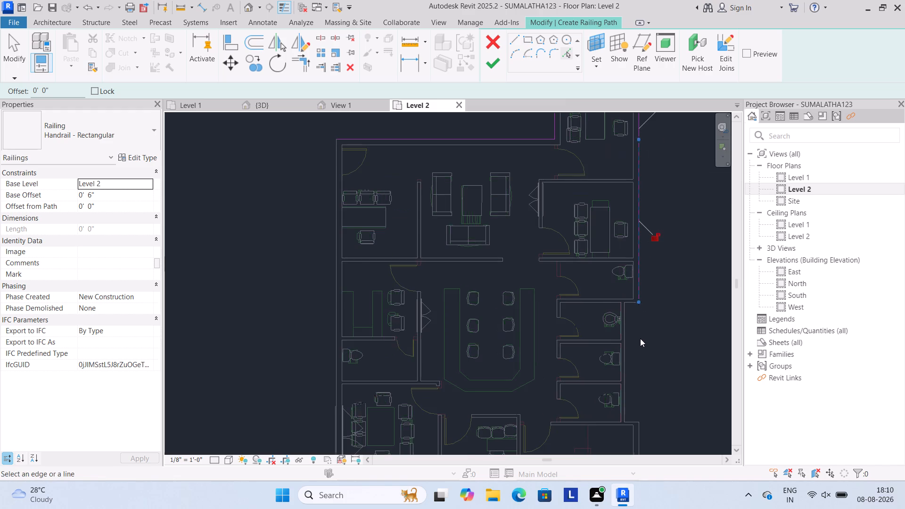
{"action": "scroll", "coordinate": [640, 338], "scroll_direction": "down", "scroll_amount": 1}
{"action": "middle_click_drag", "start_coordinate": [648, 353], "coordinate": [587, 304]}
{"action": "scroll", "coordinate": [585, 286], "scroll_direction": "up", "scroll_amount": 1}
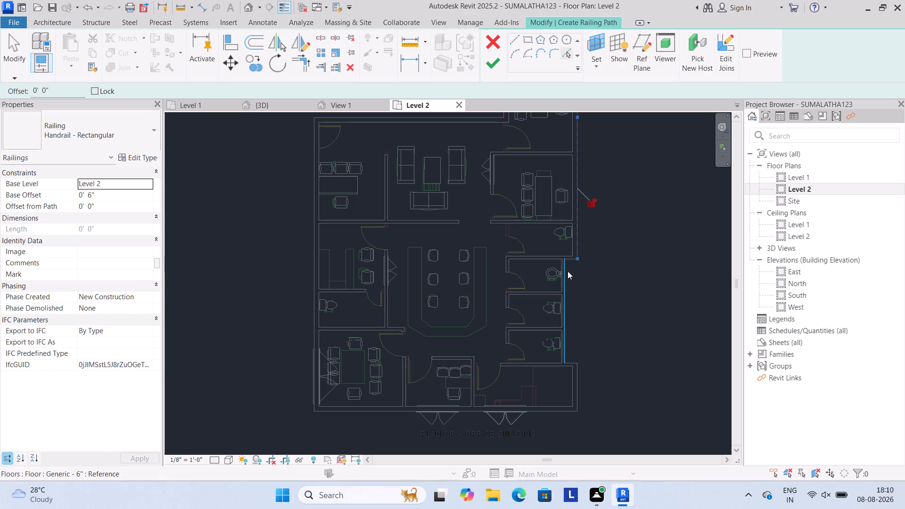
{"action": "left_click", "coordinate": [565, 273]}
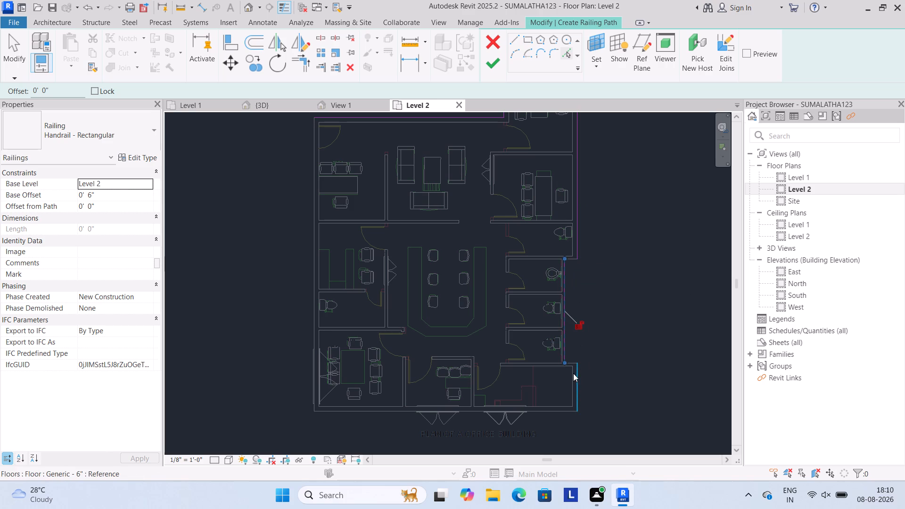
{"action": "left_click", "coordinate": [576, 375]}
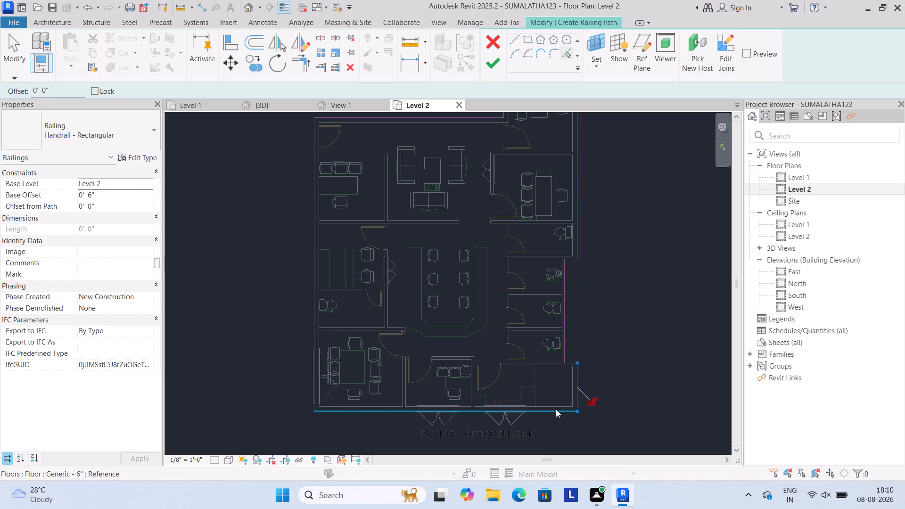
{"action": "left_click", "coordinate": [555, 409]}
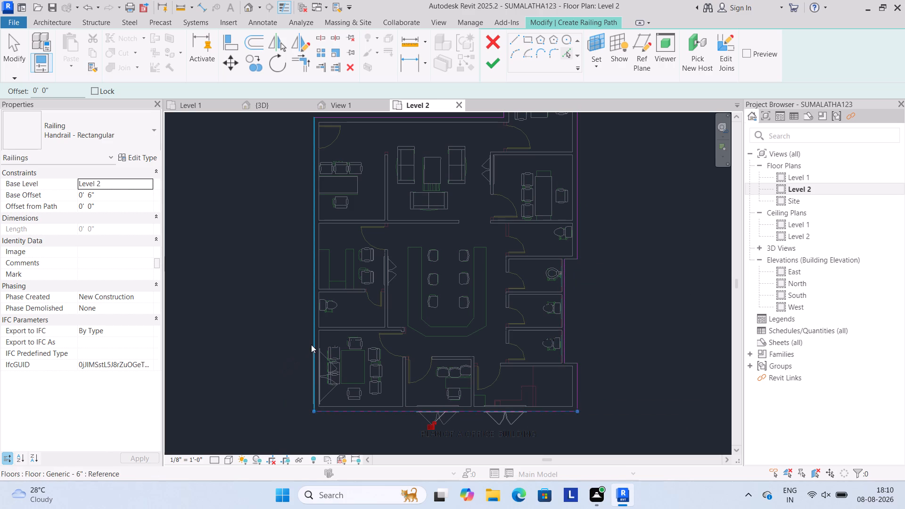
{"action": "left_click", "coordinate": [314, 343]}
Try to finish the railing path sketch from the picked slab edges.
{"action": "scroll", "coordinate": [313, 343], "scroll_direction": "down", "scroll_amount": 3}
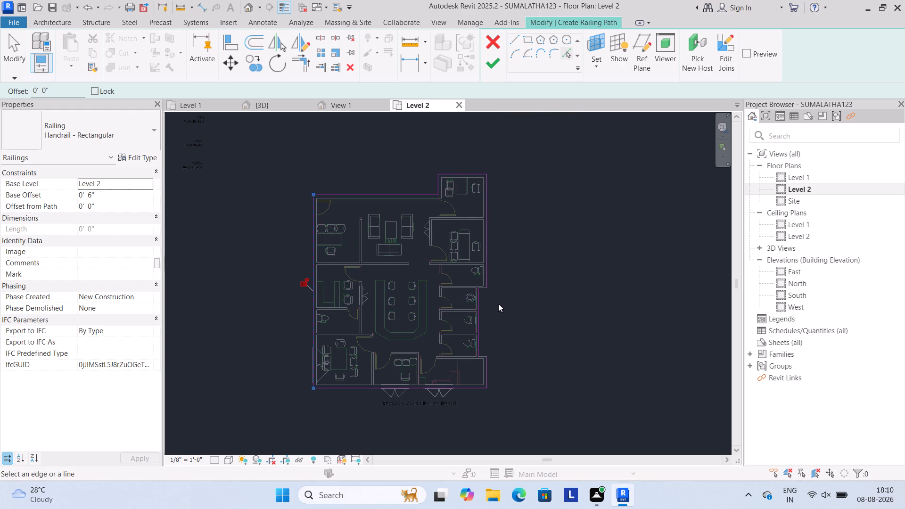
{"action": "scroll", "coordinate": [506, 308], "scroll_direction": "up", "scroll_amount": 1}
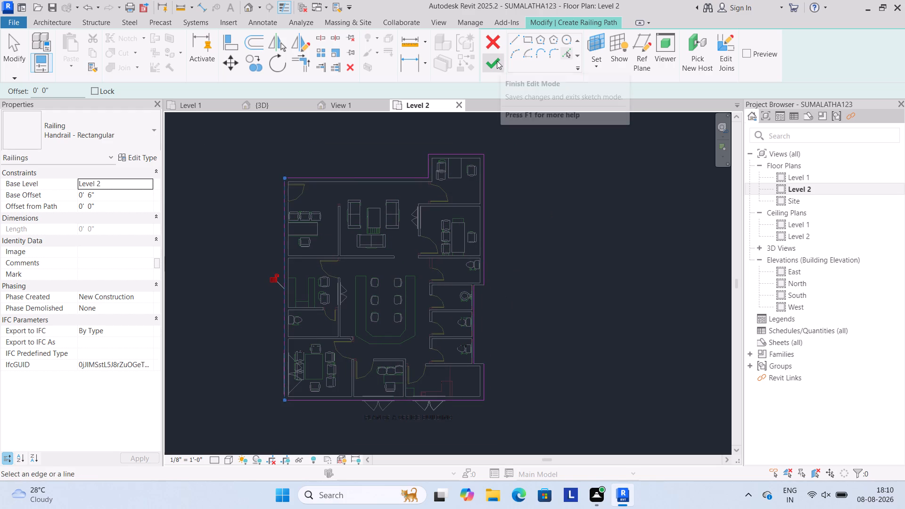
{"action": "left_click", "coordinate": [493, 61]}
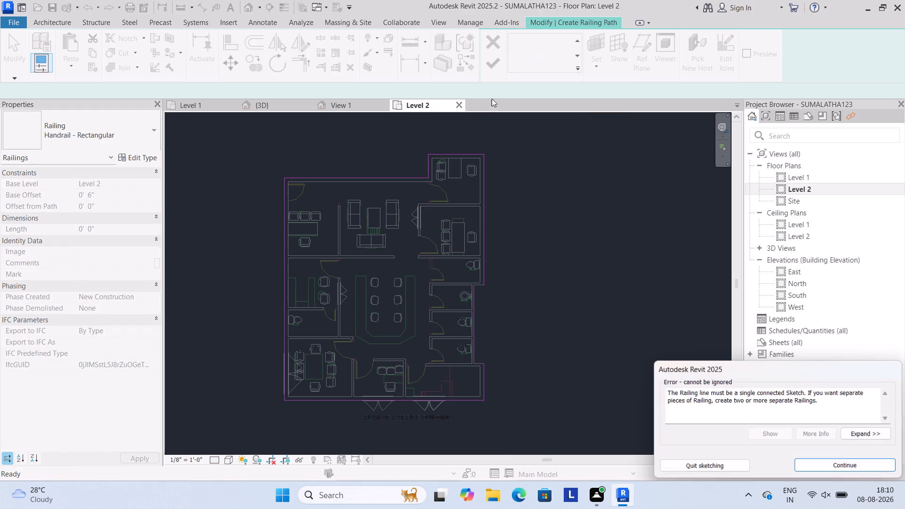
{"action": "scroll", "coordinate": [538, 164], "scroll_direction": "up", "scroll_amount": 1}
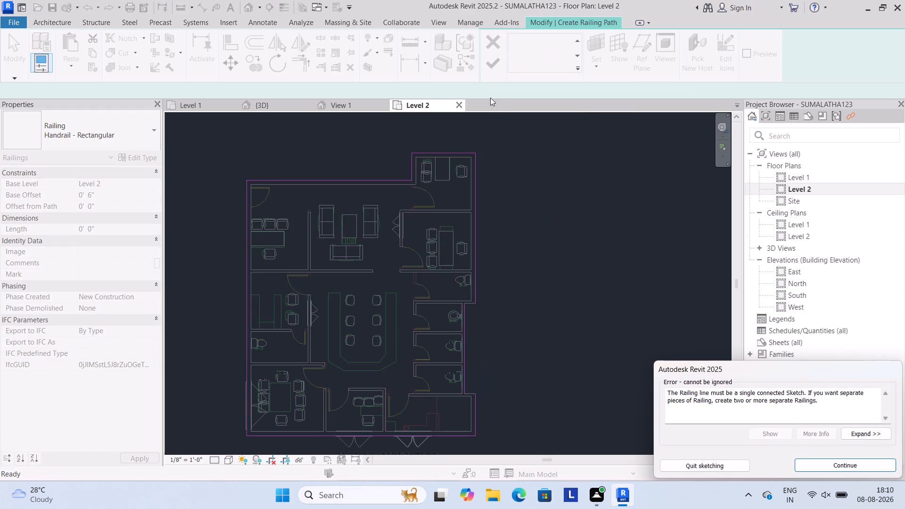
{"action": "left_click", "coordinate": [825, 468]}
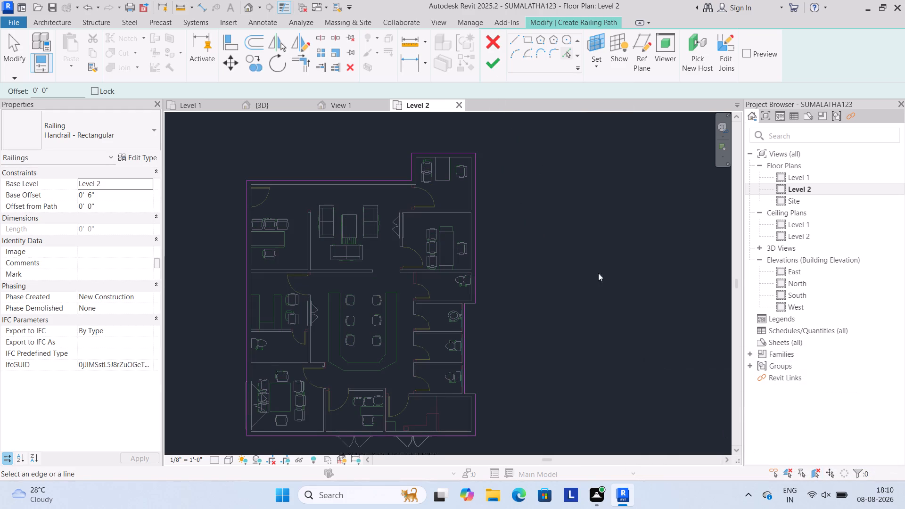
Draw a short railing path line across the slab step above the toilets, joining the two vertical path lines' endpoints.
{"action": "left_click", "coordinate": [512, 41]}
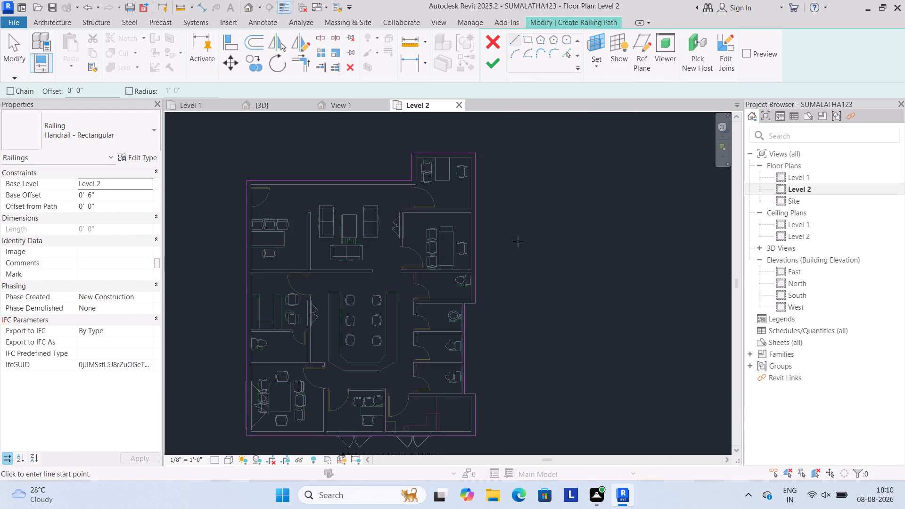
{"action": "scroll", "coordinate": [473, 344], "scroll_direction": "up", "scroll_amount": 3}
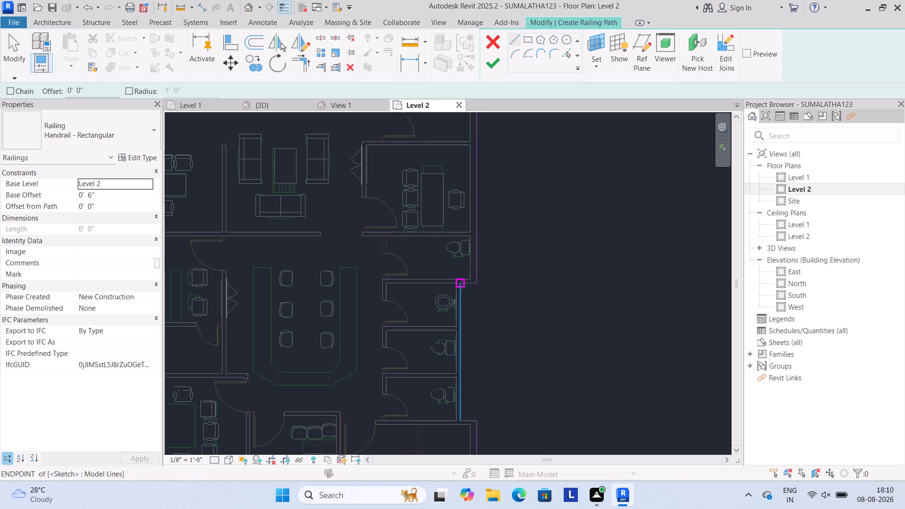
{"action": "left_click", "coordinate": [461, 285]}
{"action": "left_click", "coordinate": [475, 285]}
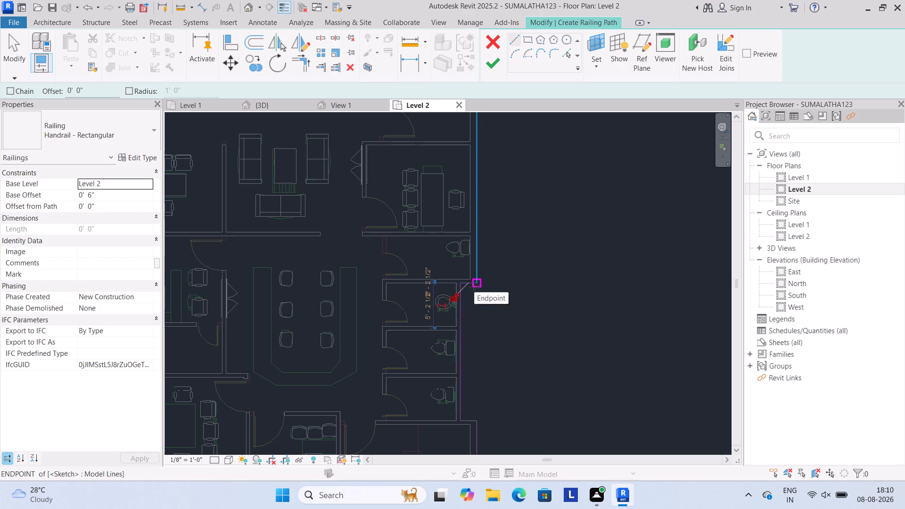
{"action": "left_click", "coordinate": [474, 287]}
{"action": "key", "text": "Escape"}
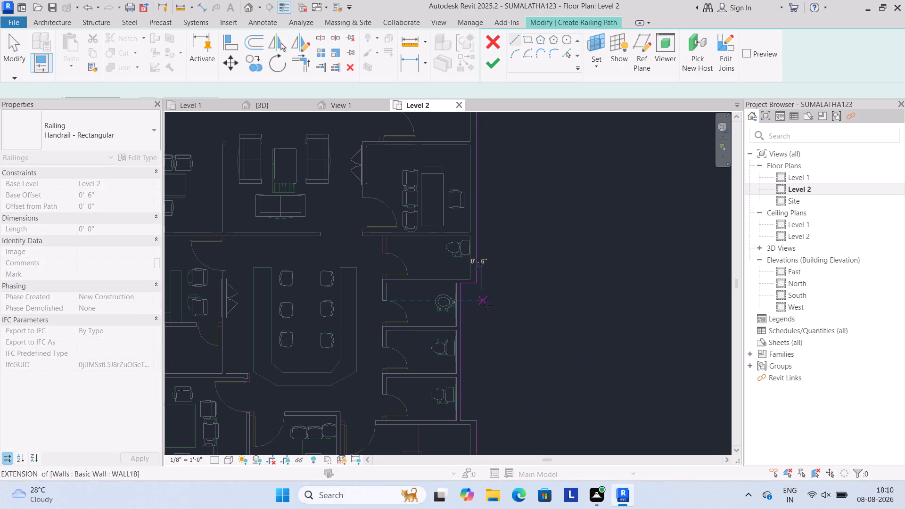
Draw a short railing path line across the slab step below the toilets, joining the two vertical path lines' endpoints.
{"action": "scroll", "coordinate": [489, 314], "scroll_direction": "down", "scroll_amount": 3}
{"action": "scroll", "coordinate": [517, 345], "scroll_direction": "down", "scroll_amount": 1}
{"action": "middle_click_drag", "start_coordinate": [520, 405], "coordinate": [523, 397]}
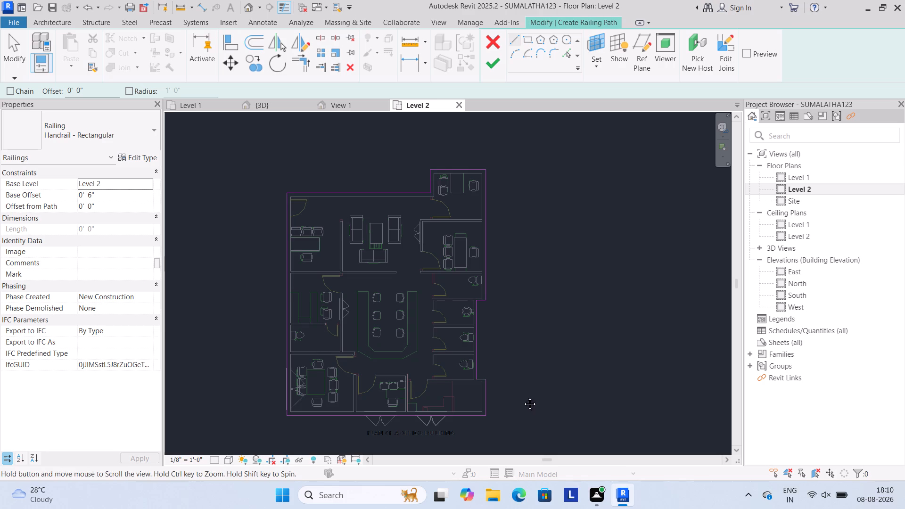
{"action": "scroll", "coordinate": [520, 402], "scroll_direction": "up", "scroll_amount": 1}
{"action": "middle_click_drag", "start_coordinate": [523, 397], "coordinate": [542, 333]}
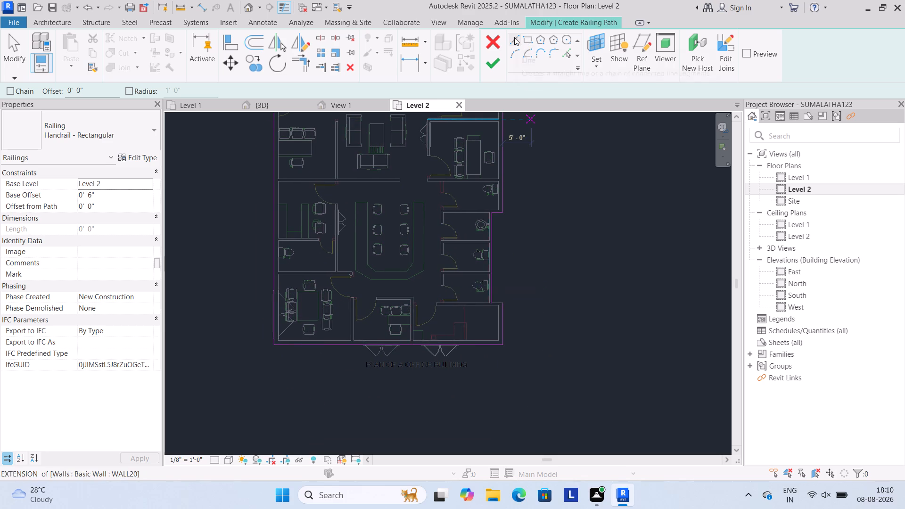
{"action": "left_click", "coordinate": [514, 37]}
{"action": "scroll", "coordinate": [486, 345], "scroll_direction": "up", "scroll_amount": 4}
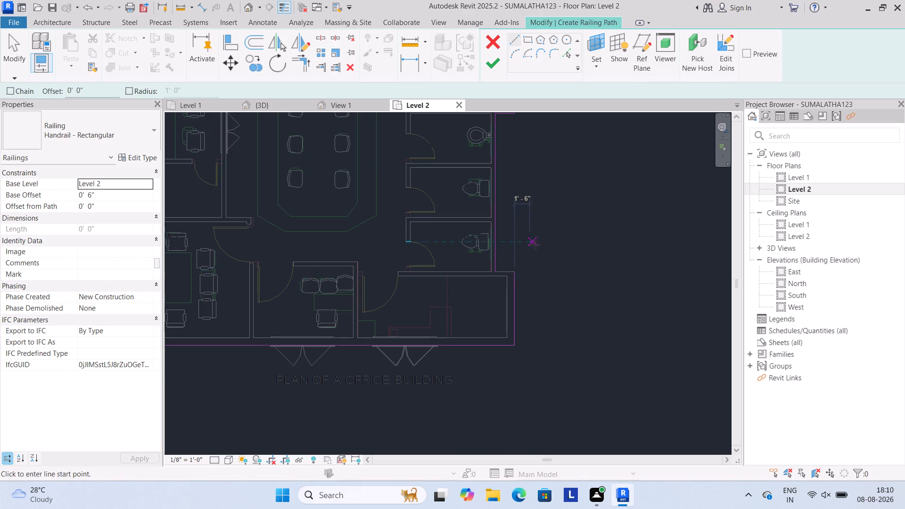
{"action": "left_click", "coordinate": [495, 269]}
{"action": "left_click", "coordinate": [514, 271]}
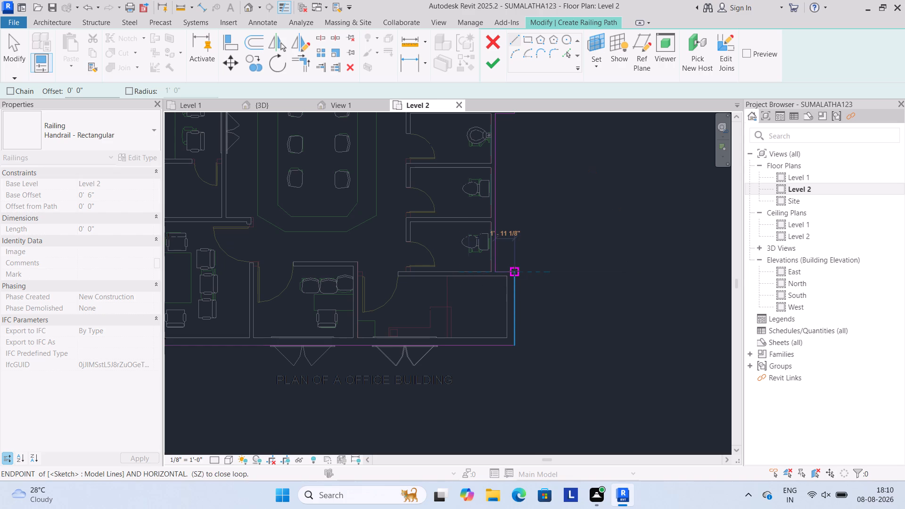
{"action": "key", "text": "Escape"}
Finish the closed railing path sketch to create the Handrail - Rectangular railing around the roof slab.
{"action": "scroll", "coordinate": [545, 279], "scroll_direction": "down", "scroll_amount": 3}
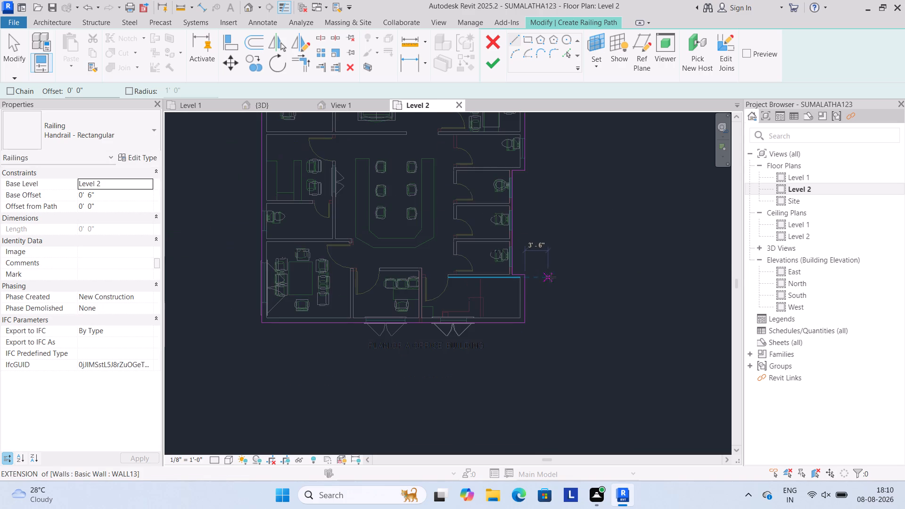
{"action": "scroll", "coordinate": [554, 279], "scroll_direction": "down", "scroll_amount": 1}
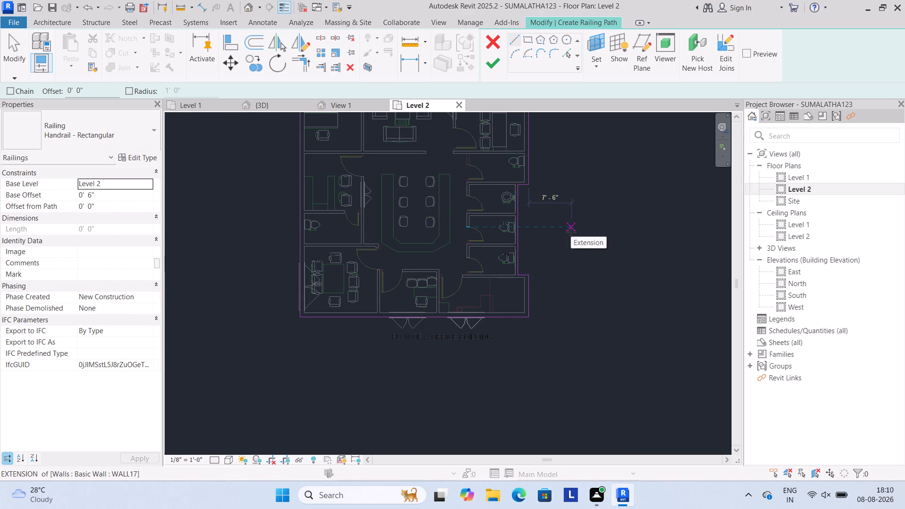
{"action": "key", "text": "Escape"}
{"action": "scroll", "coordinate": [569, 230], "scroll_direction": "down", "scroll_amount": 3}
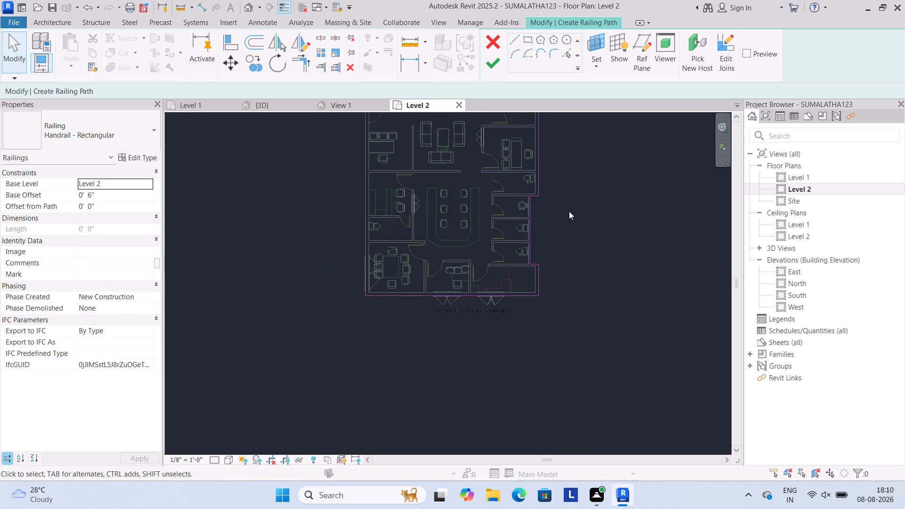
{"action": "middle_click_drag", "start_coordinate": [564, 224], "coordinate": [550, 262]}
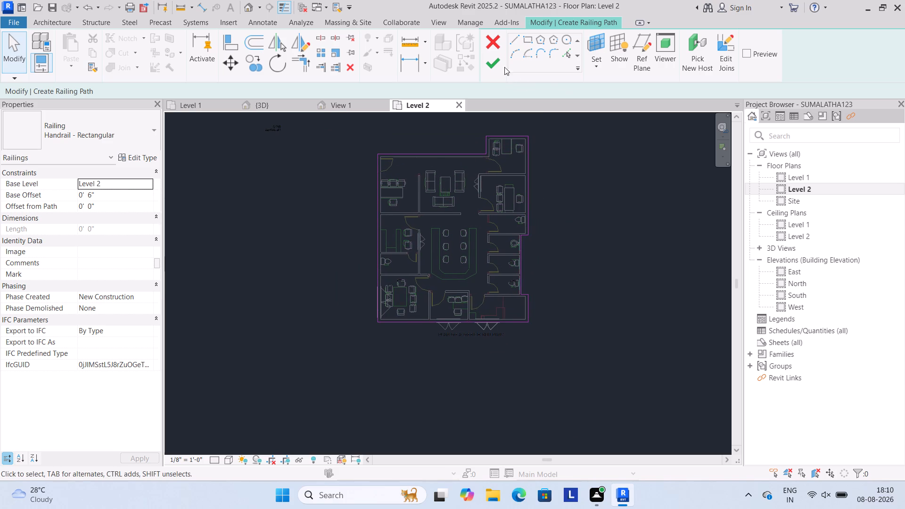
{"action": "left_click", "coordinate": [492, 62]}
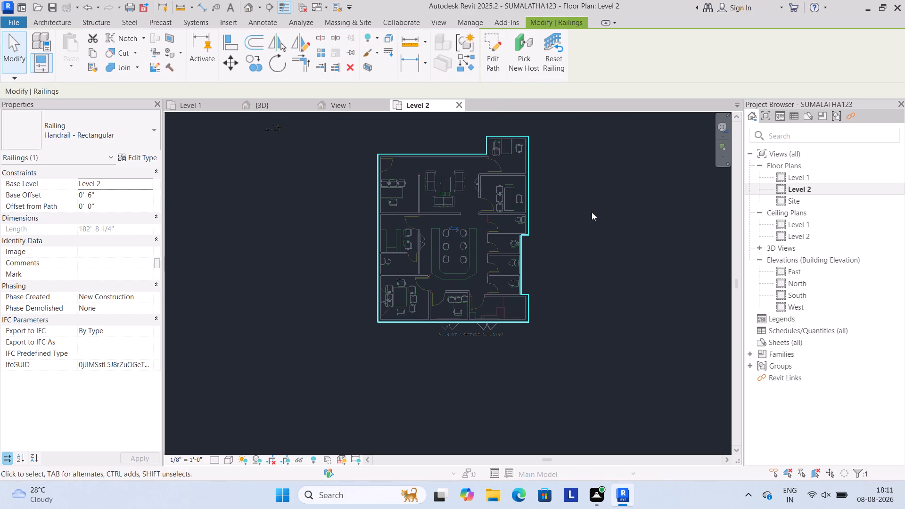
Examine the roof-slab railing from several sides in the {3D} view.
{"action": "left_click", "coordinate": [262, 105]}
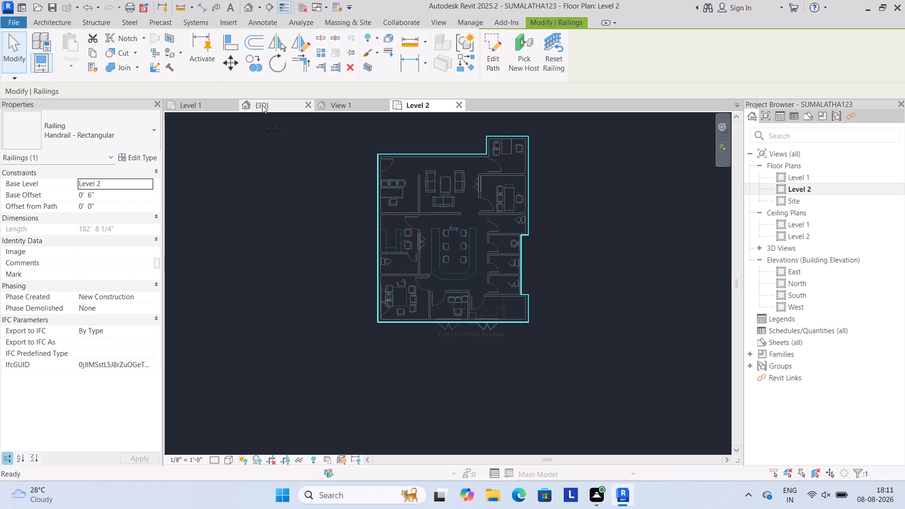
{"action": "scroll", "coordinate": [369, 244], "scroll_direction": "down", "scroll_amount": 3}
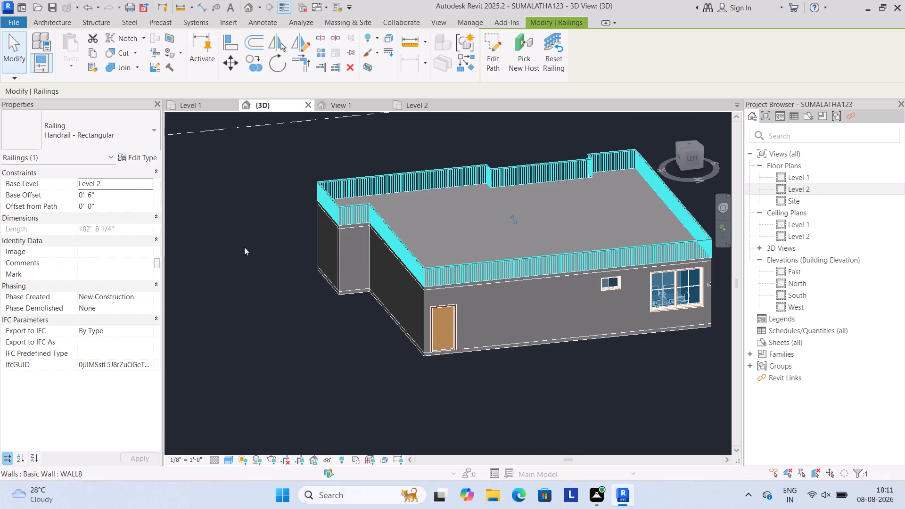
{"action": "scroll", "coordinate": [260, 257], "scroll_direction": "down", "scroll_amount": 2}
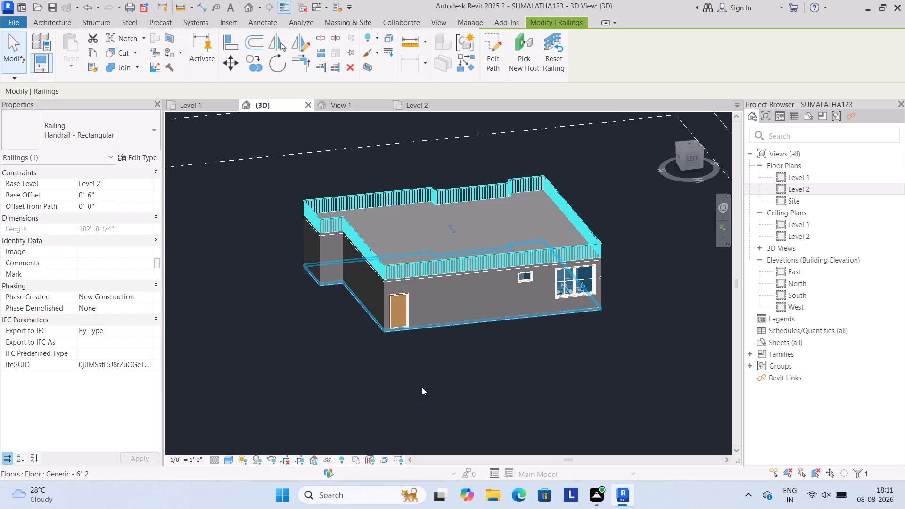
{"action": "left_click", "coordinate": [607, 360]}
{"action": "scroll", "coordinate": [456, 323], "scroll_direction": "up", "scroll_amount": 3}
{"action": "middle_click_drag", "start_coordinate": [449, 327], "coordinate": [594, 310], "text": "shift"}
{"action": "scroll", "coordinate": [544, 310], "scroll_direction": "down", "scroll_amount": 3}
{"action": "middle_click_drag", "start_coordinate": [559, 316], "coordinate": [469, 312], "text": "shift"}
{"action": "scroll", "coordinate": [470, 277], "scroll_direction": "up", "scroll_amount": 3}
{"action": "middle_click_drag", "start_coordinate": [503, 269], "coordinate": [492, 294], "text": "shift"}
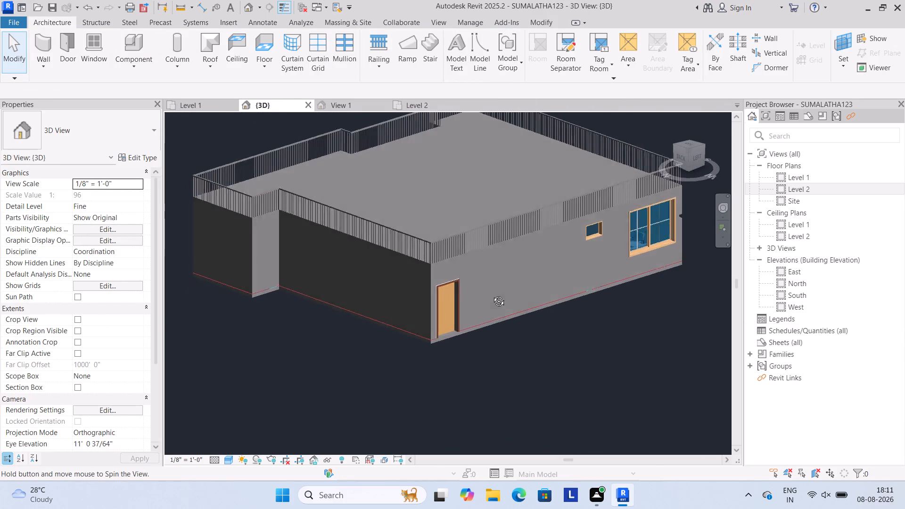
{"action": "middle_click_drag", "start_coordinate": [492, 294], "coordinate": [510, 265], "text": "shift"}
{"action": "scroll", "coordinate": [498, 268], "scroll_direction": "up", "scroll_amount": 1}
{"action": "middle_click_drag", "start_coordinate": [498, 268], "coordinate": [536, 312]}
{"action": "scroll", "coordinate": [510, 314], "scroll_direction": "down", "scroll_amount": 2, "text": "shift"}
{"action": "middle_click_drag", "start_coordinate": [514, 312], "coordinate": [573, 312], "text": "shift"}
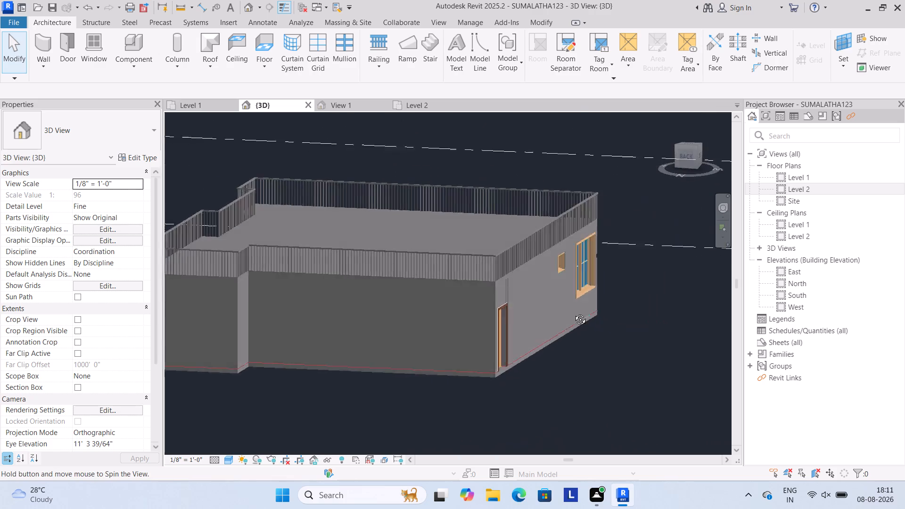
{"action": "middle_click_drag", "start_coordinate": [573, 312], "coordinate": [581, 345], "text": "shift"}
{"action": "scroll", "coordinate": [510, 365], "scroll_direction": "up", "scroll_amount": 7}
{"action": "scroll", "coordinate": [501, 369], "scroll_direction": "down", "scroll_amount": 15}
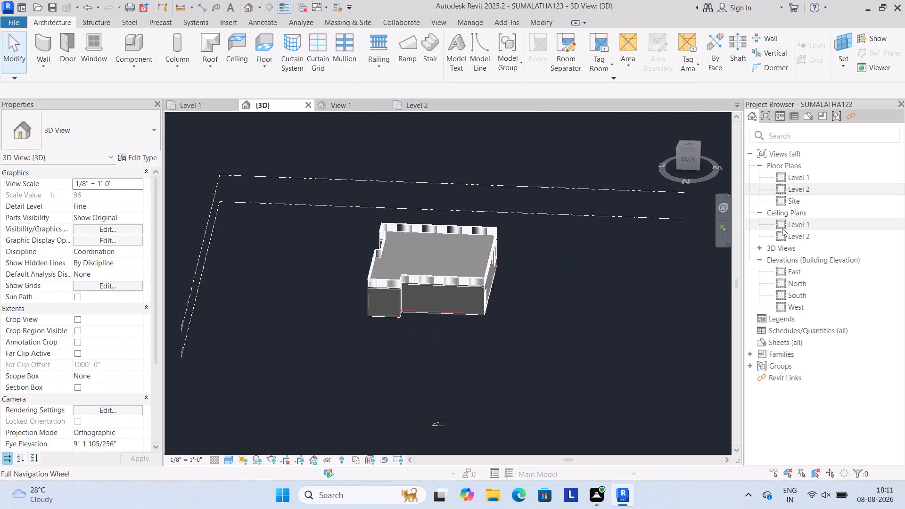
In the Site plan, create a Grassland - 16" toposolid on Level 1 with a rectangular boundary of about 8400 SF enclosing the building.
{"action": "double_click", "coordinate": [795, 205]}
{"action": "scroll", "coordinate": [456, 282], "scroll_direction": "up", "scroll_amount": 2}
{"action": "scroll", "coordinate": [404, 299], "scroll_direction": "up", "scroll_amount": 1}
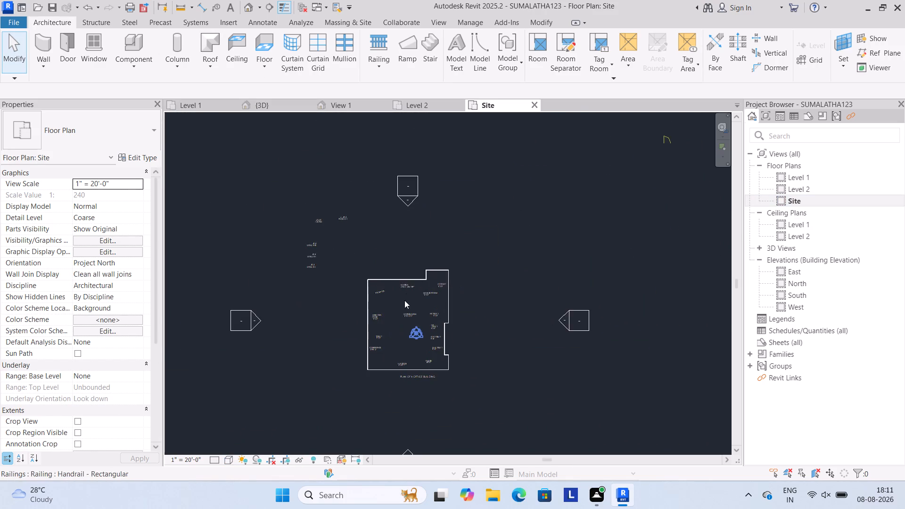
{"action": "scroll", "coordinate": [404, 300], "scroll_direction": "up", "scroll_amount": 2}
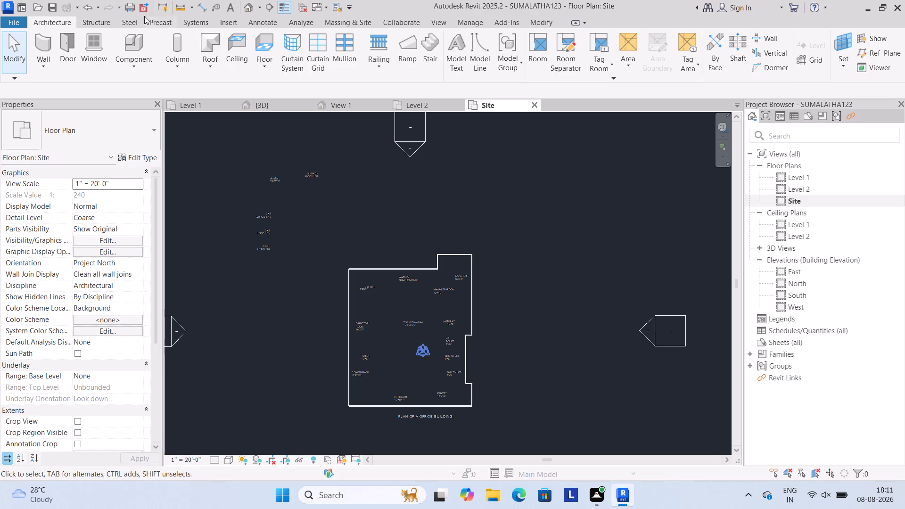
{"action": "left_click", "coordinate": [333, 17]}
{"action": "left_click", "coordinate": [336, 20]}
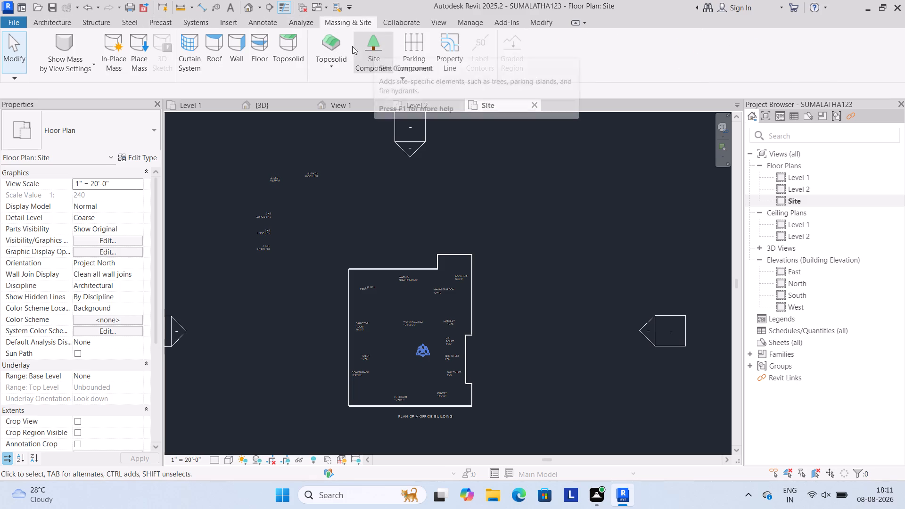
{"action": "left_click", "coordinate": [333, 51]}
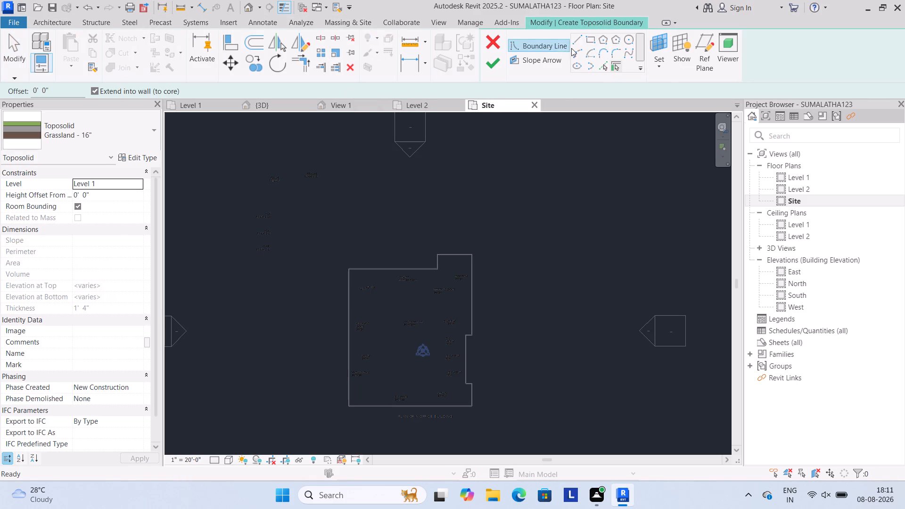
{"action": "left_click", "coordinate": [591, 42]}
{"action": "scroll", "coordinate": [256, 202], "scroll_direction": "down", "scroll_amount": 2}
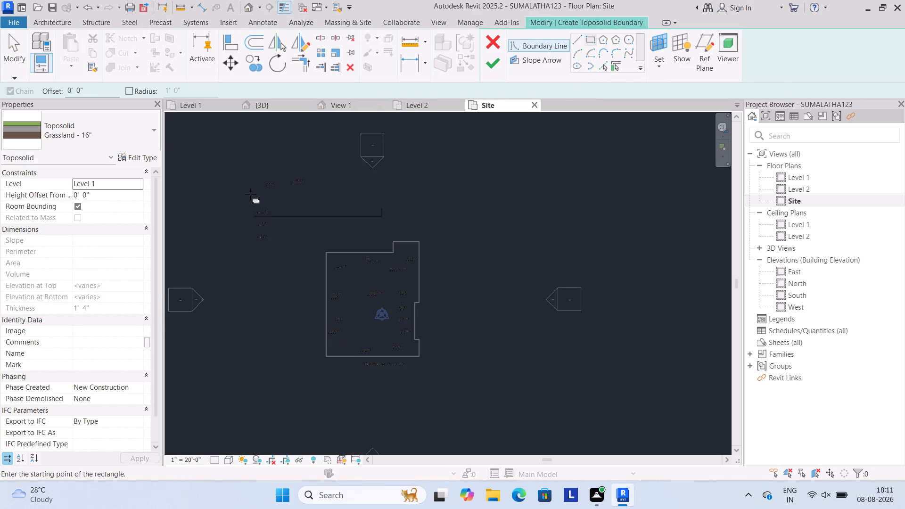
{"action": "left_click_drag", "start_coordinate": [250, 194], "coordinate": [249, 201]}
{"action": "left_click", "coordinate": [482, 393]}
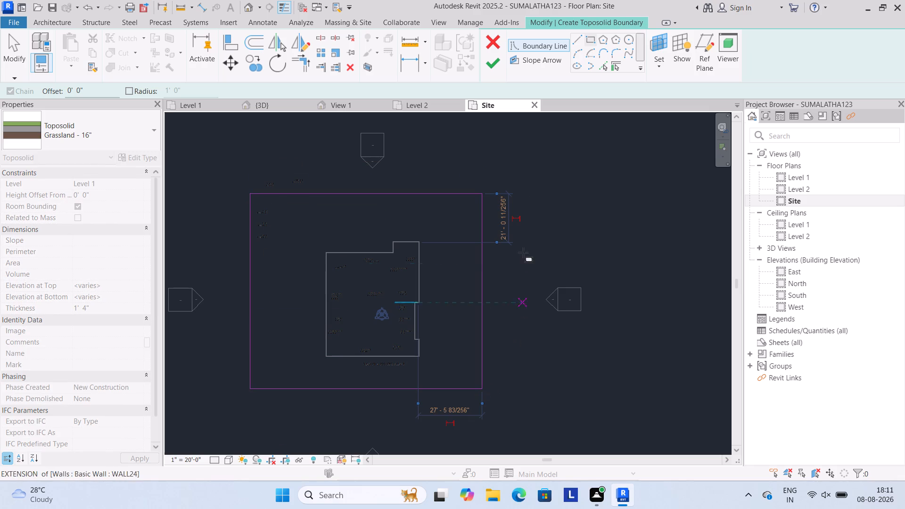
{"action": "left_click", "coordinate": [502, 57]}
{"action": "scroll", "coordinate": [471, 214], "scroll_direction": "down", "scroll_amount": 3}
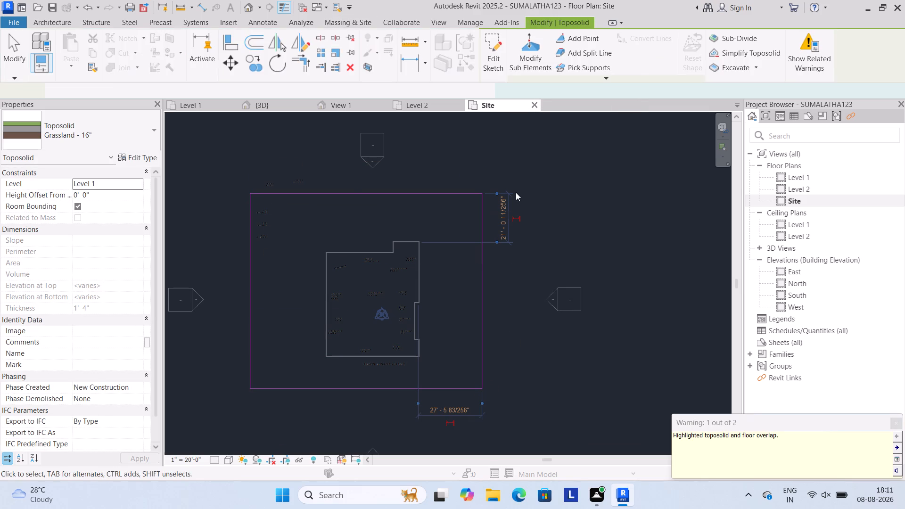
Examine how the new toposolid sits around the building in the {3D} view.
{"action": "left_click", "coordinate": [260, 107]}
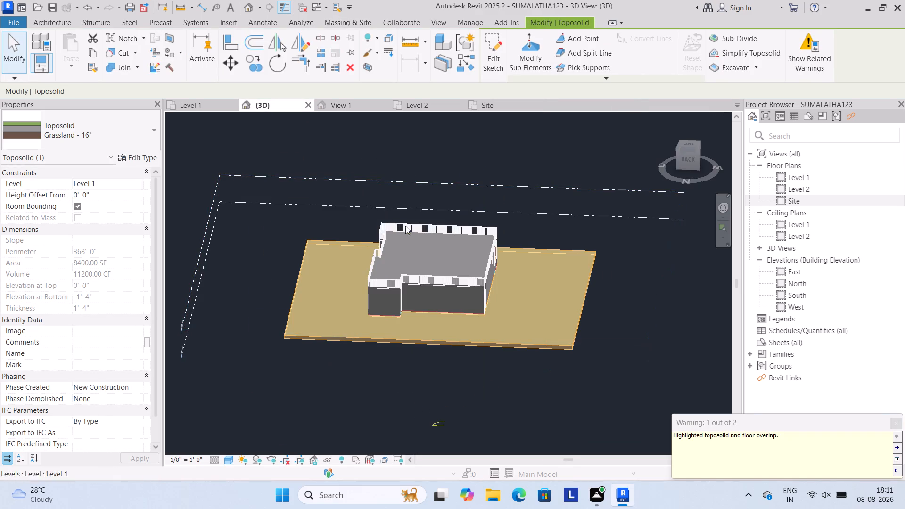
{"action": "scroll", "coordinate": [490, 267], "scroll_direction": "up", "scroll_amount": 2}
{"action": "left_click", "coordinate": [559, 216]}
{"action": "scroll", "coordinate": [543, 289], "scroll_direction": "up", "scroll_amount": 1}
{"action": "middle_click_drag", "start_coordinate": [543, 289], "coordinate": [606, 272], "text": "shift"}
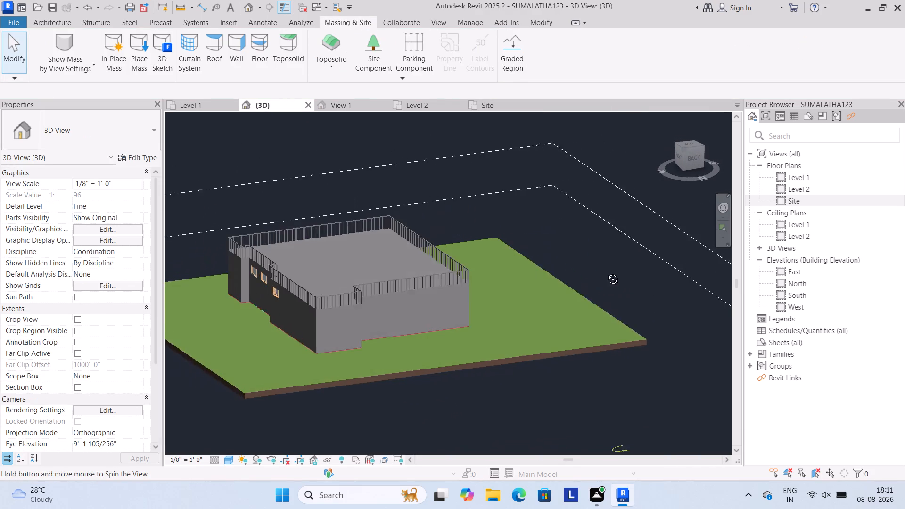
{"action": "middle_click_drag", "start_coordinate": [606, 272], "coordinate": [608, 272], "text": "shift"}
Set the toposolid's height offset from Level 1 to -6" so the ground sits below the door threshold.
{"action": "left_click", "coordinate": [486, 353]}
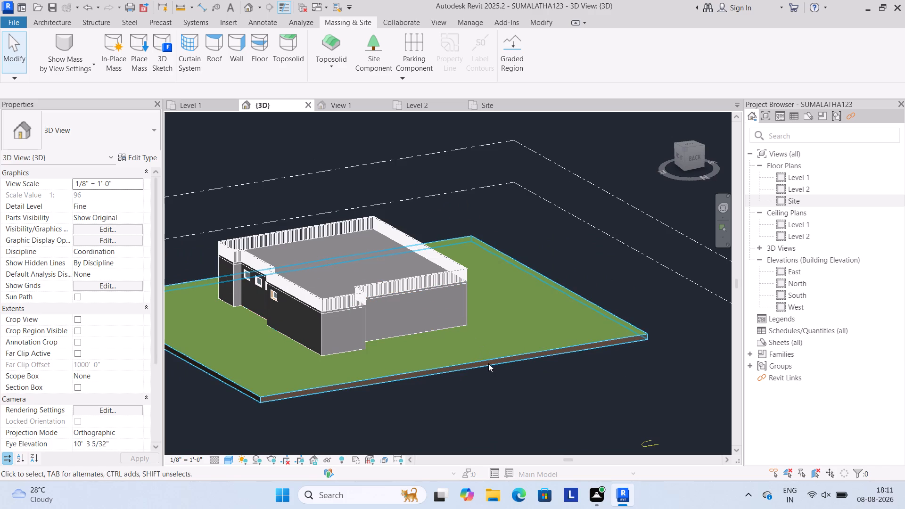
{"action": "scroll", "coordinate": [488, 363], "scroll_direction": "up", "scroll_amount": 3}
{"action": "left_click", "coordinate": [481, 357]}
{"action": "scroll", "coordinate": [480, 351], "scroll_direction": "down", "scroll_amount": 2}
{"action": "middle_click_drag", "start_coordinate": [502, 337], "coordinate": [463, 291], "text": "shift"}
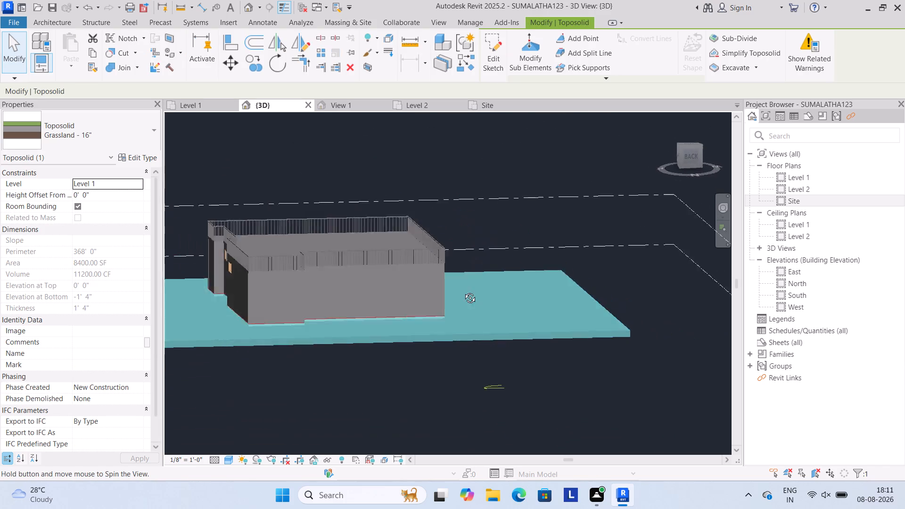
{"action": "middle_click_drag", "start_coordinate": [463, 291], "coordinate": [451, 279], "text": "shift"}
{"action": "scroll", "coordinate": [394, 328], "scroll_direction": "up", "scroll_amount": 3}
{"action": "middle_click_drag", "start_coordinate": [394, 318], "coordinate": [505, 350], "text": "shift"}
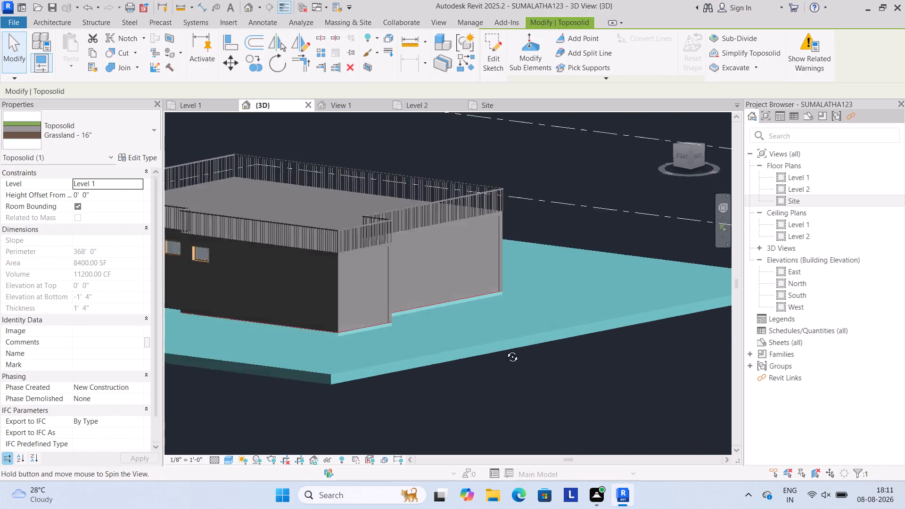
{"action": "middle_click_drag", "start_coordinate": [505, 350], "coordinate": [530, 346], "text": "shift"}
{"action": "scroll", "coordinate": [525, 335], "scroll_direction": "up", "scroll_amount": 1}
{"action": "scroll", "coordinate": [457, 298], "scroll_direction": "down", "scroll_amount": 4}
{"action": "middle_click_drag", "start_coordinate": [392, 301], "coordinate": [574, 319], "text": "shift"}
{"action": "middle_click_drag", "start_coordinate": [462, 317], "coordinate": [236, 362], "text": "shift"}
{"action": "scroll", "coordinate": [464, 338], "scroll_direction": "up", "scroll_amount": 1, "text": "shift"}
{"action": "middle_click_drag", "start_coordinate": [387, 320], "coordinate": [231, 336], "text": "shift"}
{"action": "middle_click_drag", "start_coordinate": [354, 330], "coordinate": [318, 330], "text": "shift"}
{"action": "scroll", "coordinate": [339, 331], "scroll_direction": "up", "scroll_amount": 1, "text": "shift"}
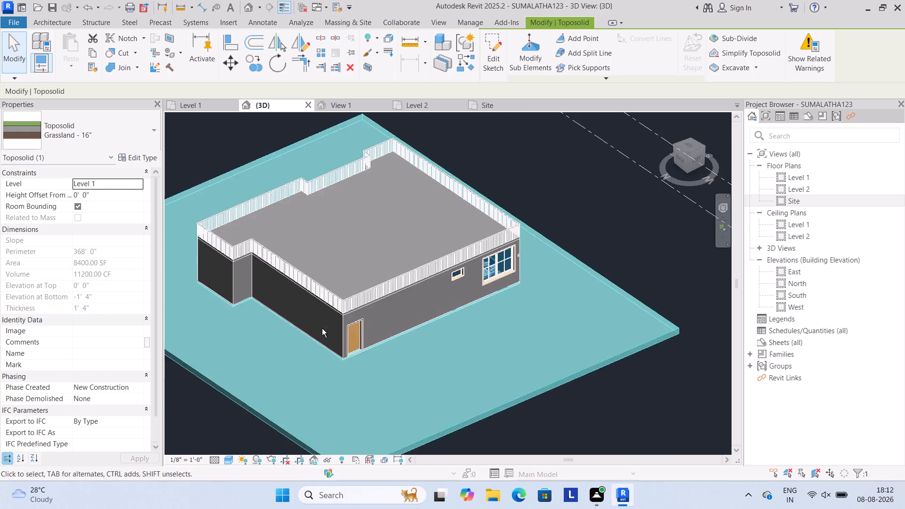
{"action": "scroll", "coordinate": [337, 348], "scroll_direction": "up", "scroll_amount": 7}
{"action": "middle_click_drag", "start_coordinate": [413, 359], "coordinate": [403, 328], "text": "shift"}
{"action": "scroll", "coordinate": [365, 316], "scroll_direction": "up", "scroll_amount": 5}
{"action": "middle_click_drag", "start_coordinate": [349, 299], "coordinate": [369, 276]}
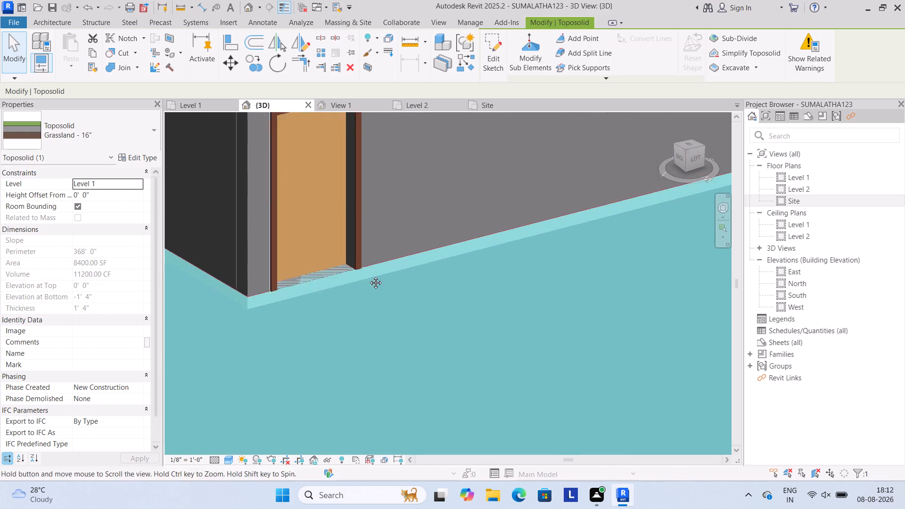
{"action": "middle_click_drag", "start_coordinate": [369, 276], "coordinate": [412, 247]}
{"action": "scroll", "coordinate": [346, 262], "scroll_direction": "up", "scroll_amount": 6}
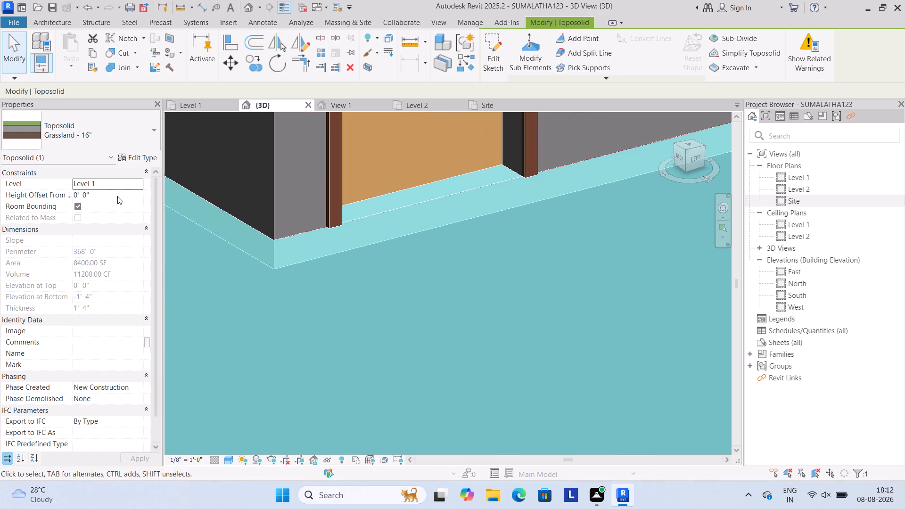
{"action": "left_click", "coordinate": [117, 196]}
{"action": "type", "text": "-6\""}
{"action": "key", "text": "Return"}
{"action": "scroll", "coordinate": [320, 261], "scroll_direction": "down", "scroll_amount": 9}
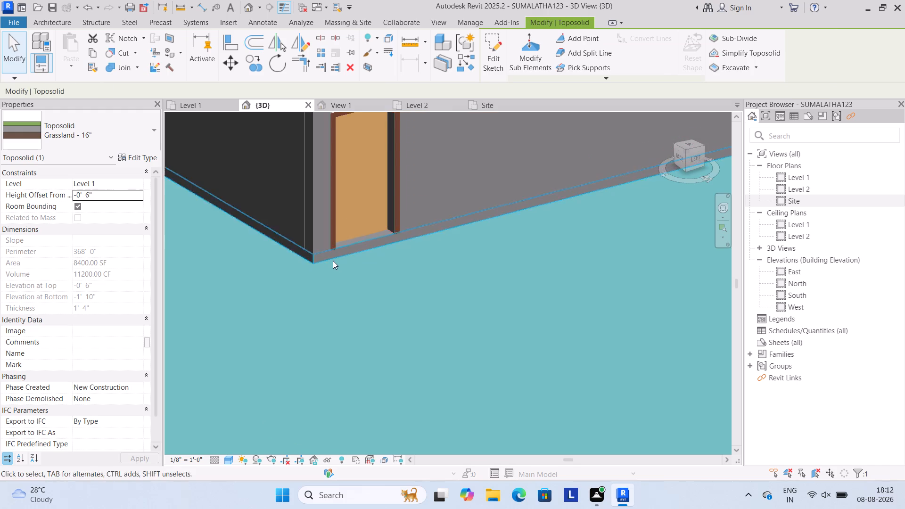
{"action": "scroll", "coordinate": [333, 261], "scroll_direction": "down", "scroll_amount": 8}
{"action": "left_click", "coordinate": [503, 369]}
Examine the building on the lowered ground from the door and window sides in the {3D} view.
{"action": "middle_click_drag", "start_coordinate": [483, 286], "coordinate": [427, 279], "text": "shift"}
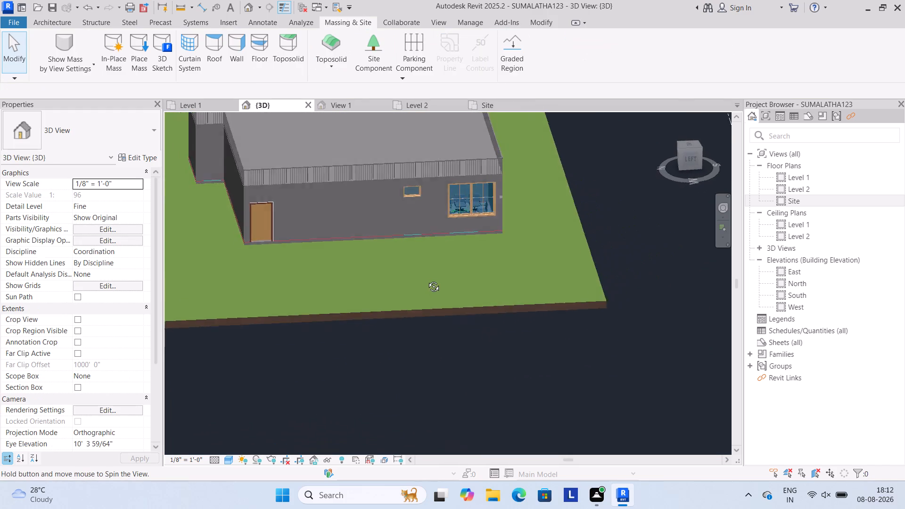
{"action": "middle_click_drag", "start_coordinate": [427, 279], "coordinate": [511, 271], "text": "shift"}
{"action": "scroll", "coordinate": [505, 334], "scroll_direction": "down", "scroll_amount": 2}
{"action": "middle_click_drag", "start_coordinate": [503, 338], "coordinate": [469, 365], "text": "shift"}
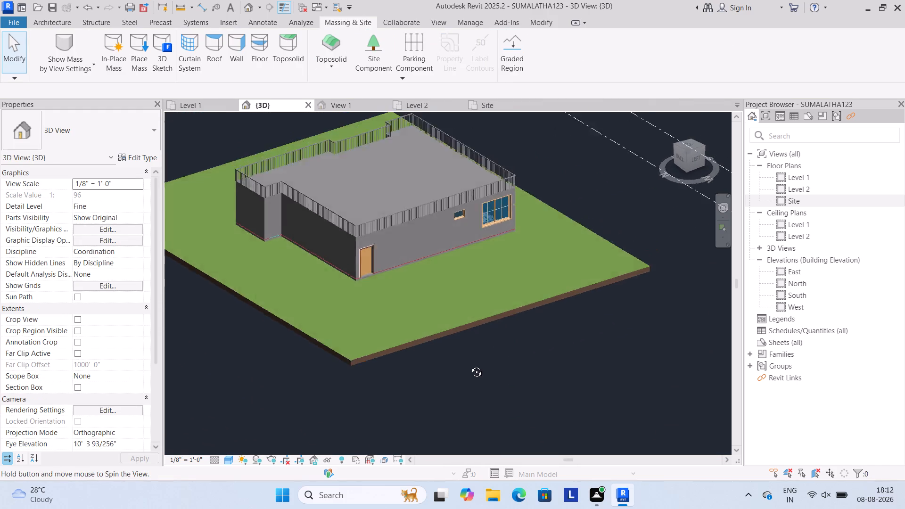
{"action": "middle_click_drag", "start_coordinate": [469, 365], "coordinate": [467, 365], "text": "shift"}
{"action": "scroll", "coordinate": [420, 290], "scroll_direction": "up", "scroll_amount": 3}
{"action": "middle_click_drag", "start_coordinate": [454, 287], "coordinate": [531, 414]}
{"action": "middle_click_drag", "start_coordinate": [555, 392], "coordinate": [532, 364], "text": "shift"}
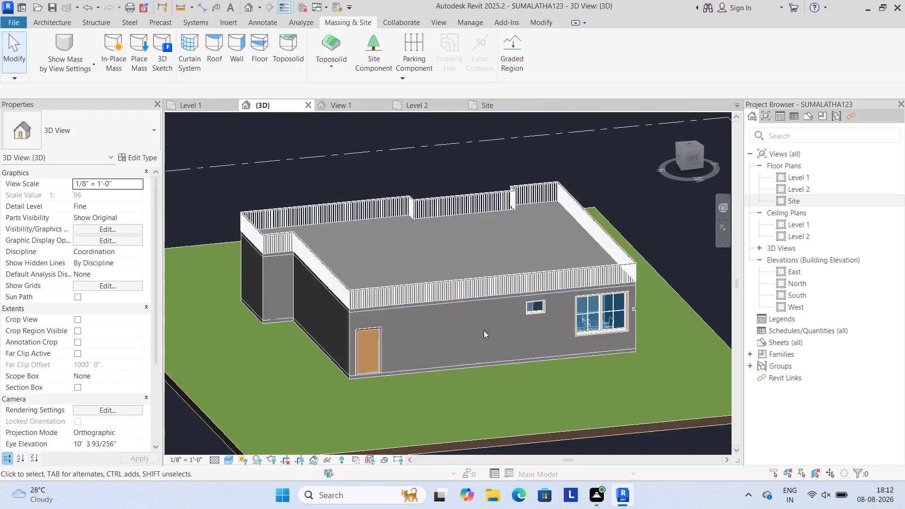
{"action": "scroll", "coordinate": [484, 329], "scroll_direction": "up", "scroll_amount": 2}
{"action": "middle_click_drag", "start_coordinate": [484, 329], "coordinate": [519, 395]}
{"action": "scroll", "coordinate": [520, 375], "scroll_direction": "down", "scroll_amount": 1}
{"action": "middle_click_drag", "start_coordinate": [523, 367], "coordinate": [527, 353], "text": "shift"}
{"action": "middle_click_drag", "start_coordinate": [538, 353], "coordinate": [502, 353]}
{"action": "scroll", "coordinate": [502, 353], "scroll_direction": "up", "scroll_amount": 1}
{"action": "scroll", "coordinate": [504, 352], "scroll_direction": "down", "scroll_amount": 1}
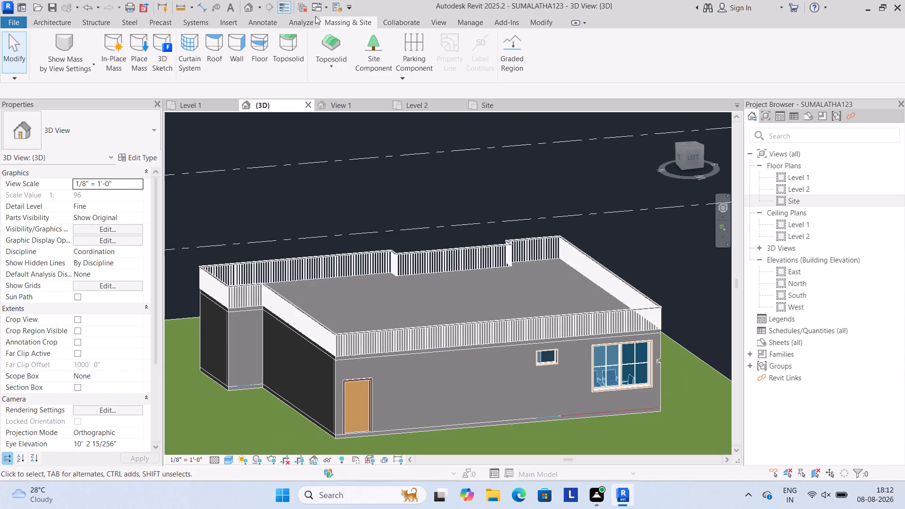
Set the rendering quality of the {3D} view to Medium.
{"action": "left_click", "coordinate": [428, 17]}
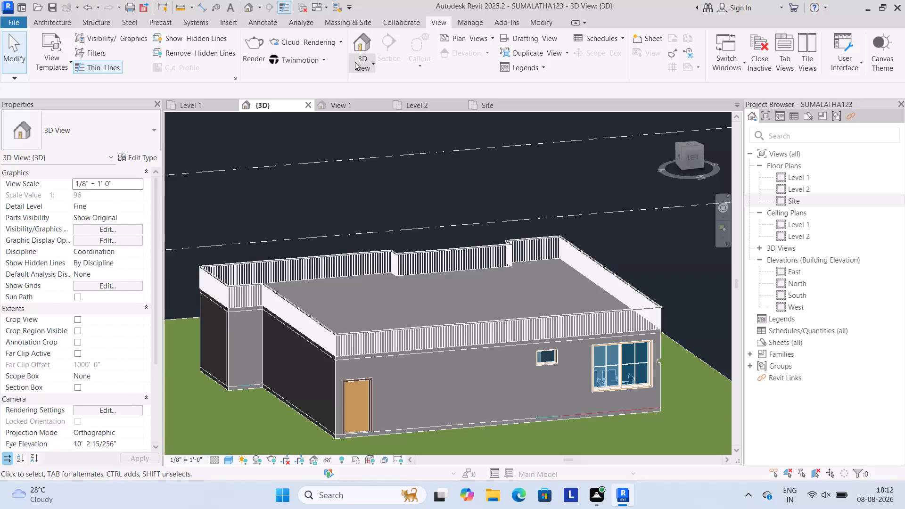
{"action": "left_click", "coordinate": [355, 62]}
{"action": "left_click", "coordinate": [397, 86]}
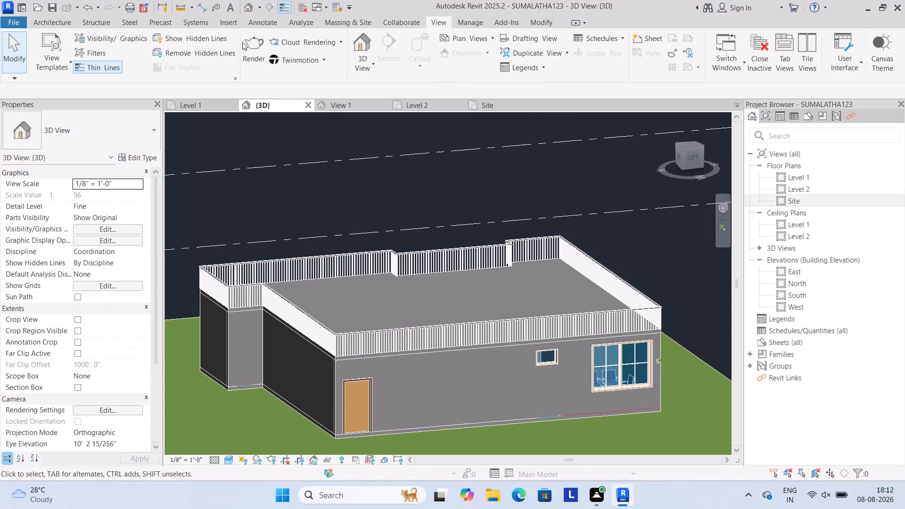
{"action": "left_click", "coordinate": [359, 66]}
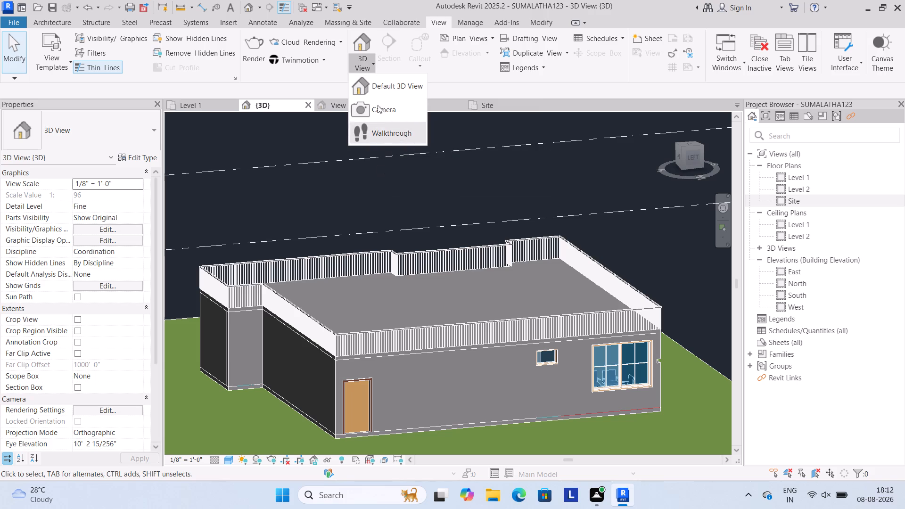
{"action": "left_click", "coordinate": [259, 58]}
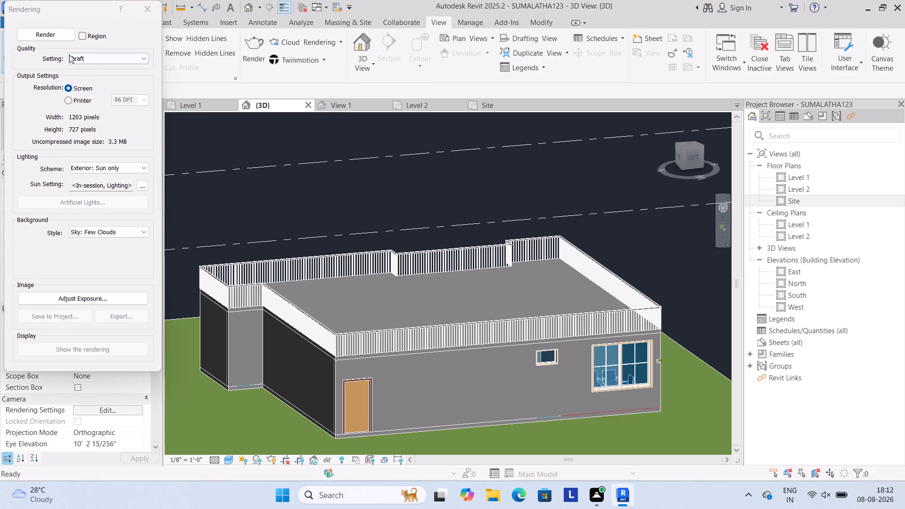
{"action": "left_click", "coordinate": [82, 57]}
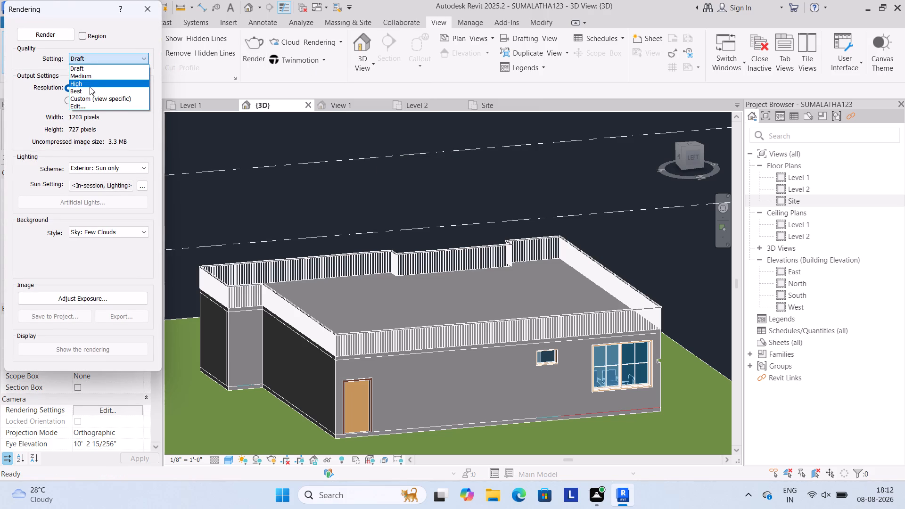
{"action": "left_click", "coordinate": [94, 76]}
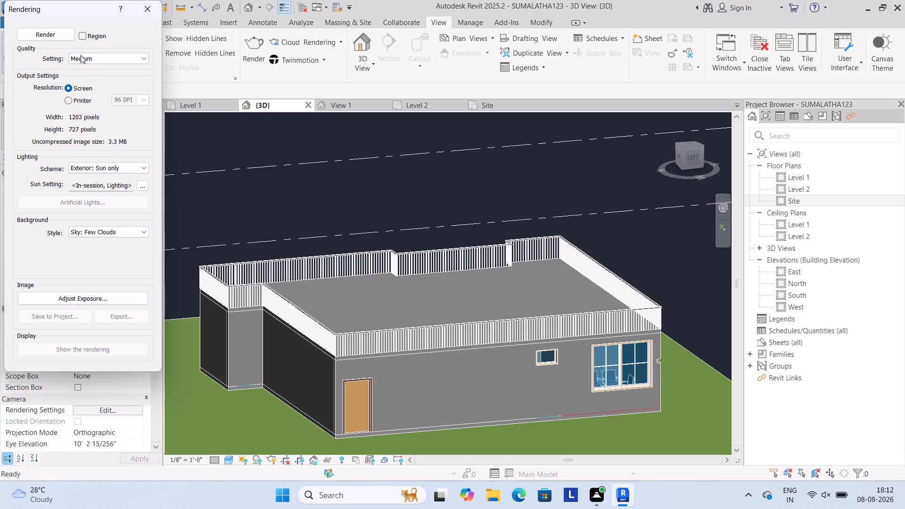
{"action": "left_click", "coordinate": [85, 35]}
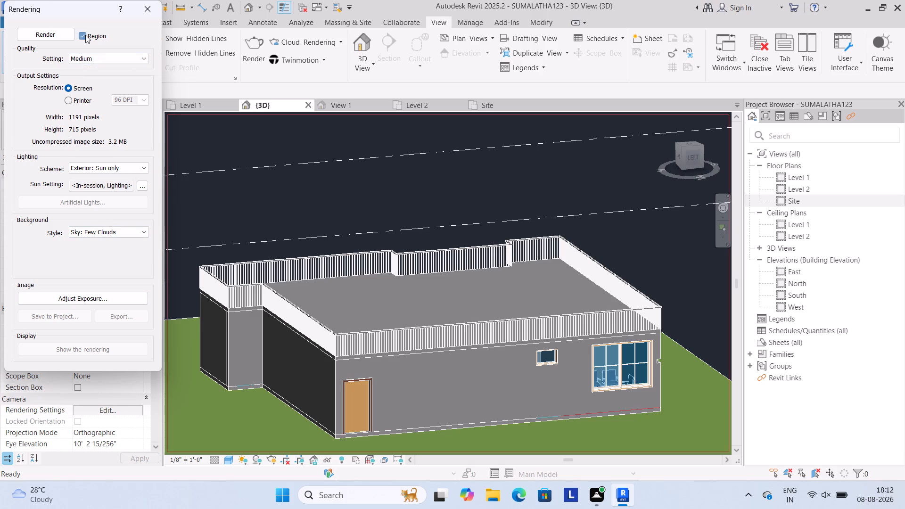
{"action": "left_click", "coordinate": [85, 35]}
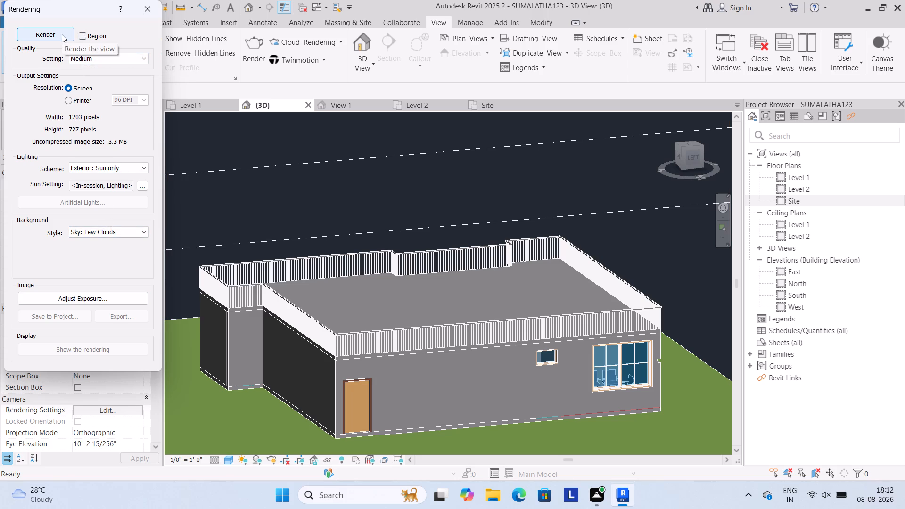
Render the {3D} view of the building from the side with the door and windows, without limiting it to a region.
{"action": "scroll", "coordinate": [419, 243], "scroll_direction": "down", "scroll_amount": 2}
{"action": "scroll", "coordinate": [428, 266], "scroll_direction": "up", "scroll_amount": 1}
{"action": "middle_click_drag", "start_coordinate": [428, 262], "coordinate": [428, 236]}
{"action": "scroll", "coordinate": [429, 234], "scroll_direction": "up", "scroll_amount": 3}
{"action": "middle_click_drag", "start_coordinate": [438, 245], "coordinate": [441, 239], "text": "ctrl"}
{"action": "scroll", "coordinate": [438, 245], "scroll_direction": "up", "scroll_amount": 1, "text": "ctrl"}
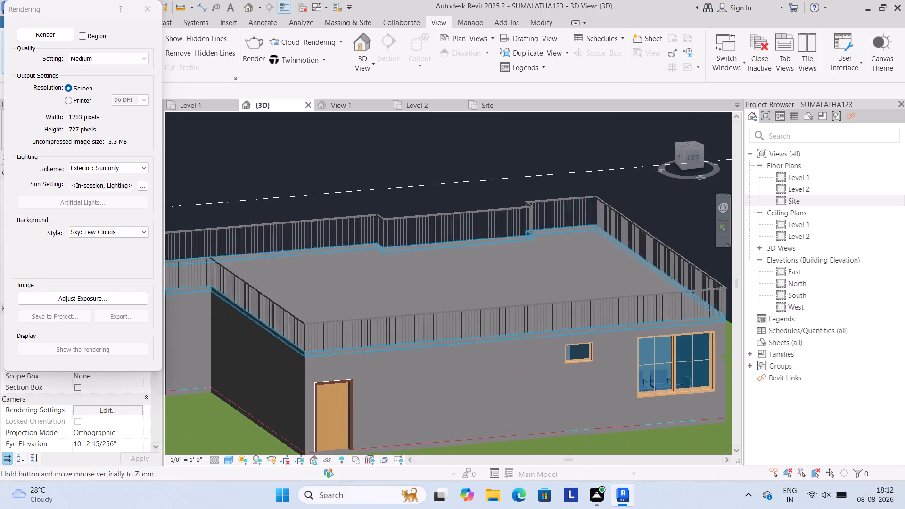
{"action": "middle_click_drag", "start_coordinate": [441, 239], "coordinate": [444, 230], "text": "ctrl"}
{"action": "left_click_drag", "start_coordinate": [90, 5], "coordinate": [229, 97]}
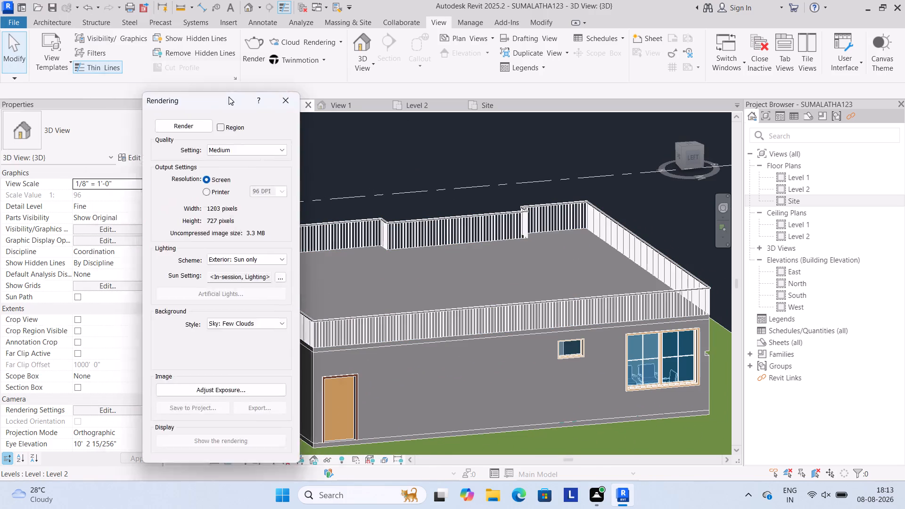
{"action": "left_click_drag", "start_coordinate": [229, 97], "coordinate": [682, 230]}
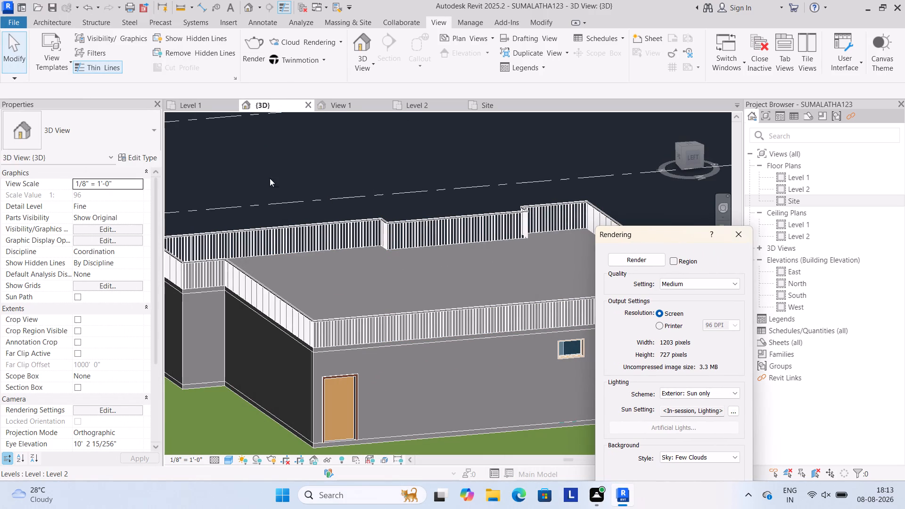
{"action": "scroll", "coordinate": [296, 193], "scroll_direction": "down", "scroll_amount": 1, "text": "ctrl"}
{"action": "middle_click_drag", "start_coordinate": [331, 197], "coordinate": [342, 181], "text": "ctrl"}
{"action": "scroll", "coordinate": [361, 204], "scroll_direction": "down", "scroll_amount": 2}
{"action": "scroll", "coordinate": [362, 204], "scroll_direction": "up", "scroll_amount": 2}
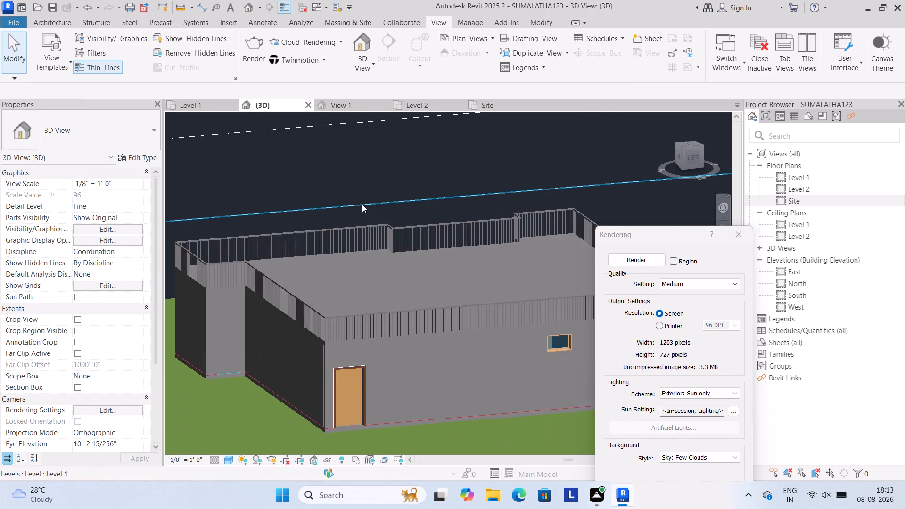
{"action": "middle_click_drag", "start_coordinate": [363, 206], "coordinate": [361, 213], "text": "ctrl"}
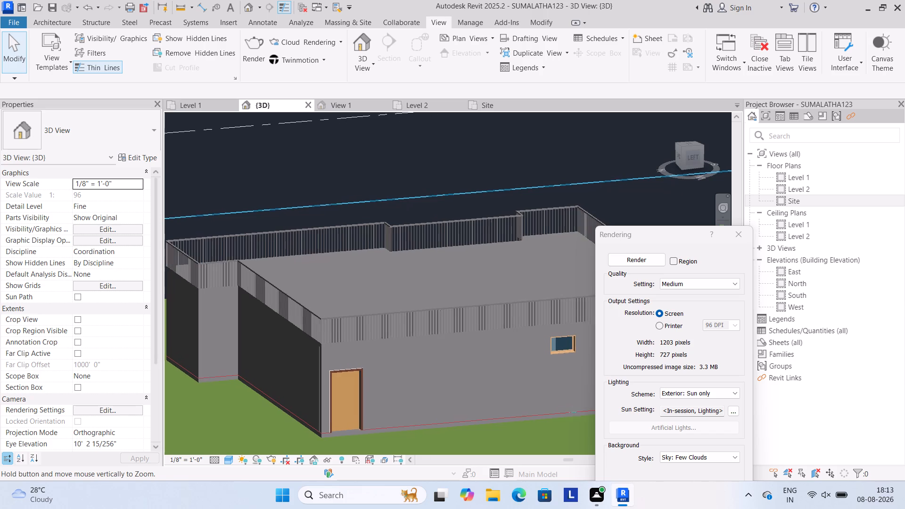
{"action": "middle_click_drag", "start_coordinate": [361, 213], "coordinate": [360, 211], "text": "ctrl"}
{"action": "left_click_drag", "start_coordinate": [657, 238], "coordinate": [718, 148]}
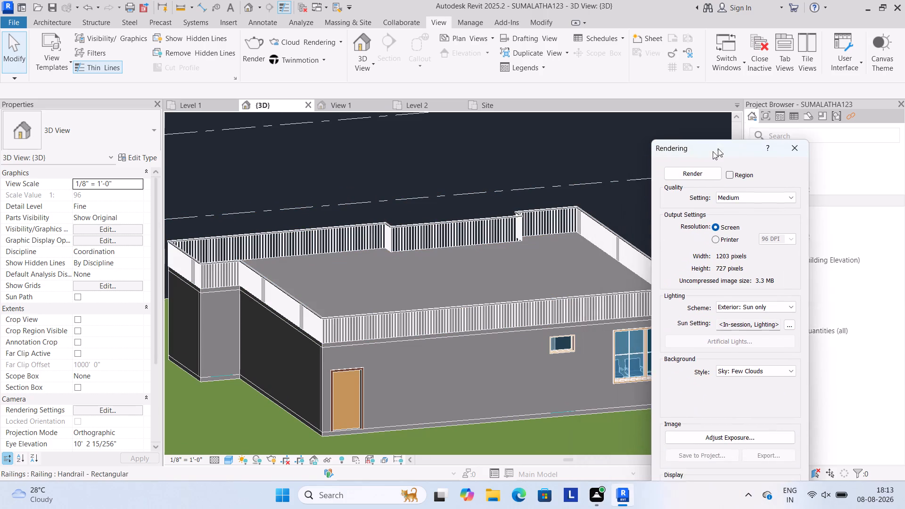
{"action": "left_click_drag", "start_coordinate": [718, 148], "coordinate": [748, 138]}
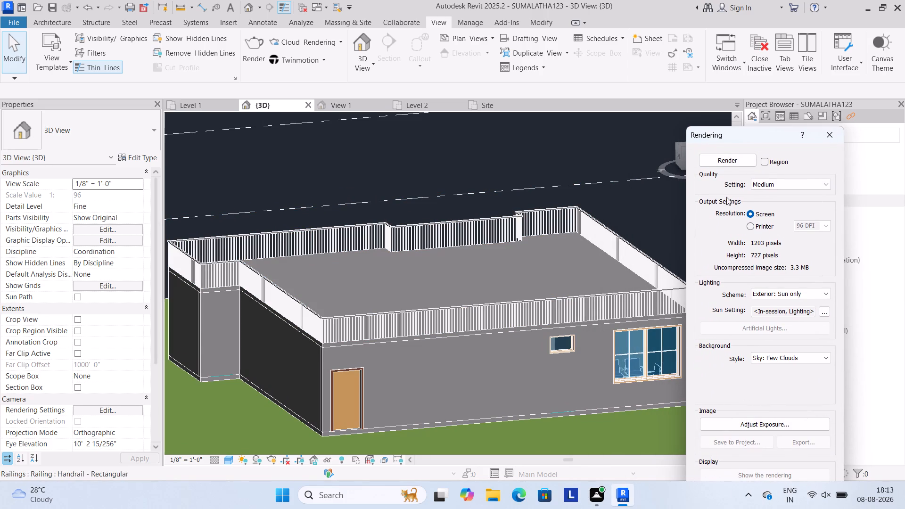
{"action": "left_click", "coordinate": [727, 163]}
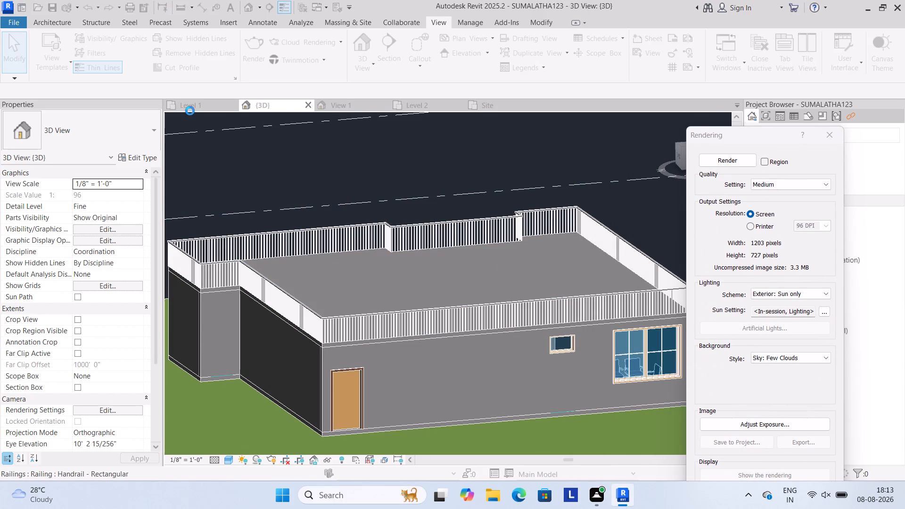
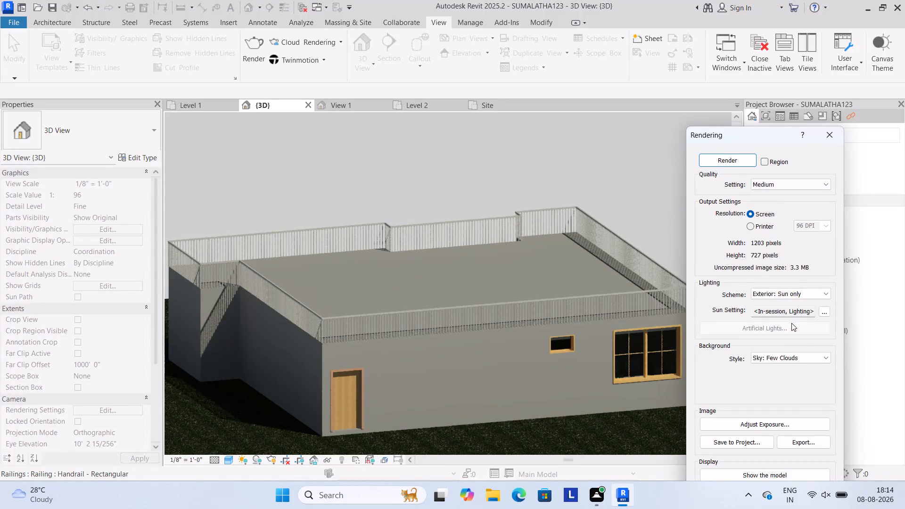
Start exporting the rendered image and create a new folder named suma7995 in Documents.
{"action": "left_click", "coordinate": [792, 443]}
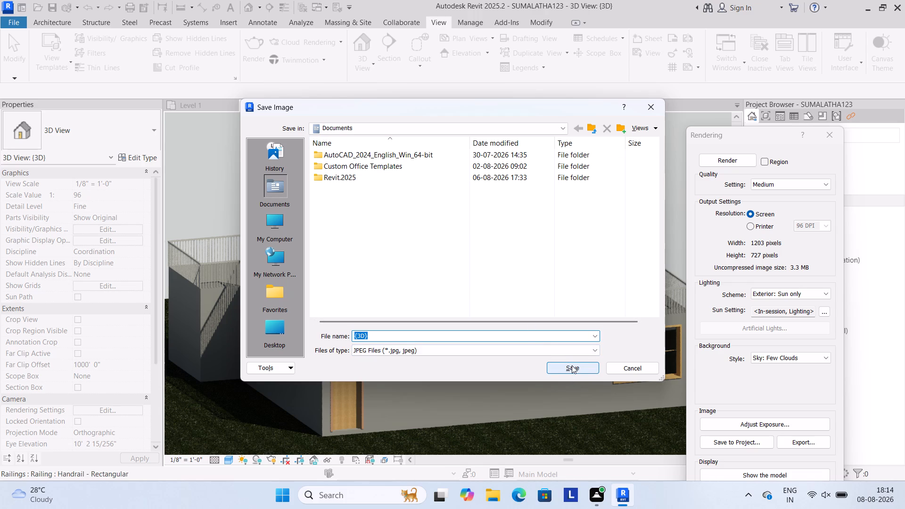
{"action": "left_click", "coordinate": [285, 224]}
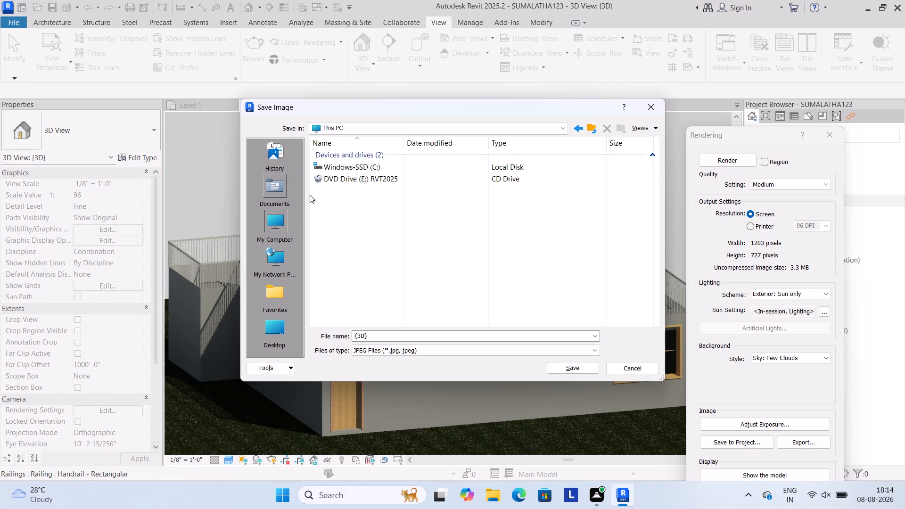
{"action": "left_click", "coordinate": [283, 195]}
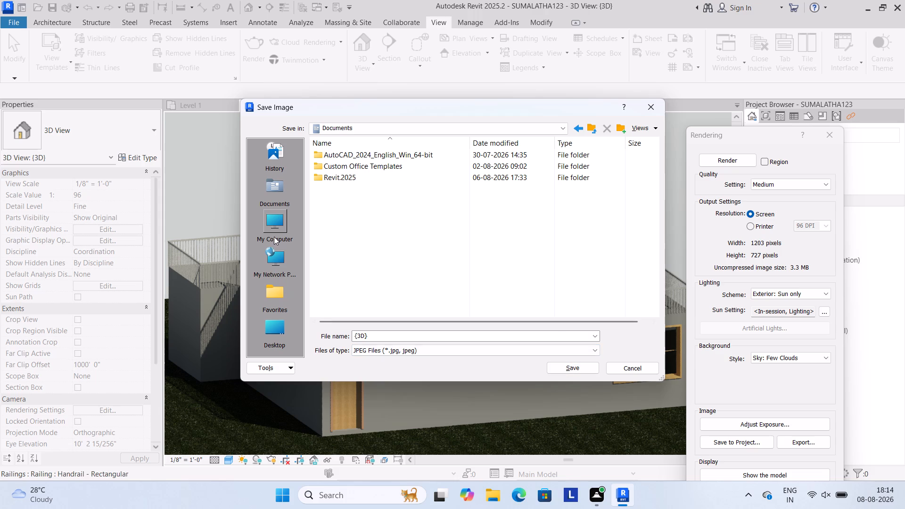
{"action": "left_click", "coordinate": [277, 336]}
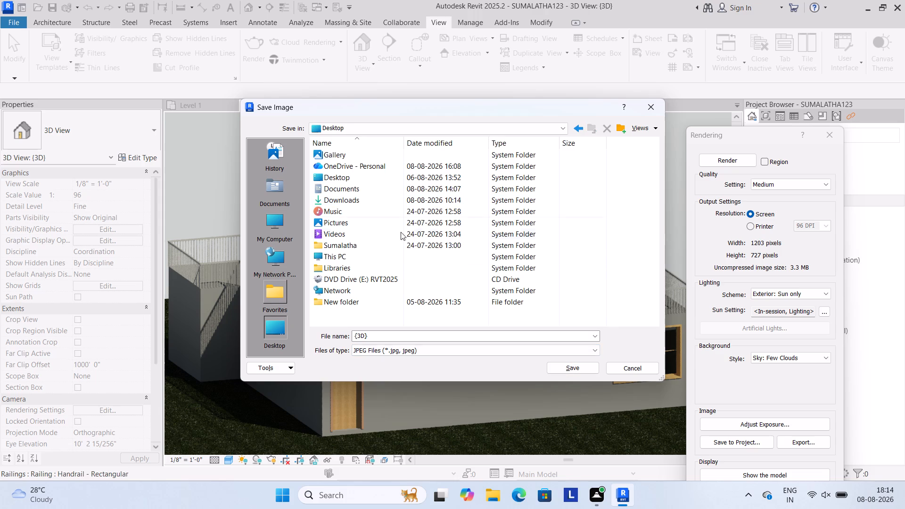
{"action": "left_click", "coordinate": [273, 197]}
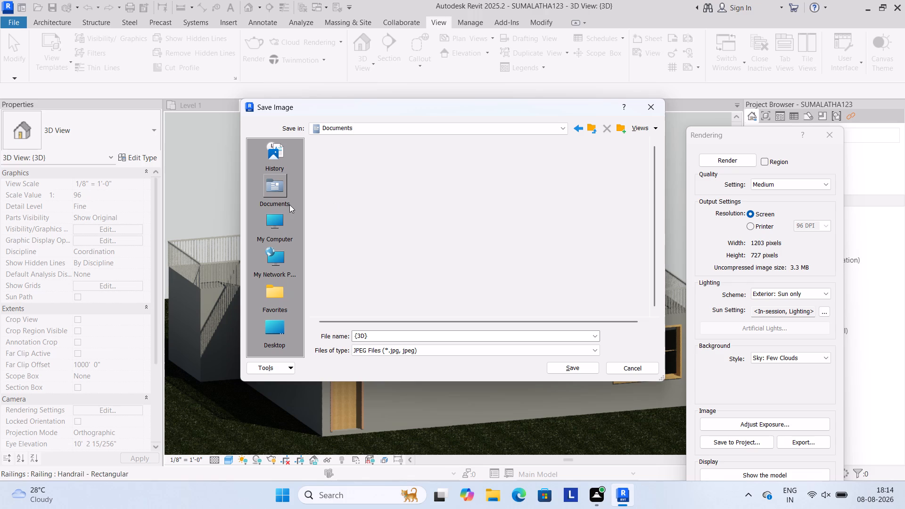
{"action": "left_click", "coordinate": [279, 327]}
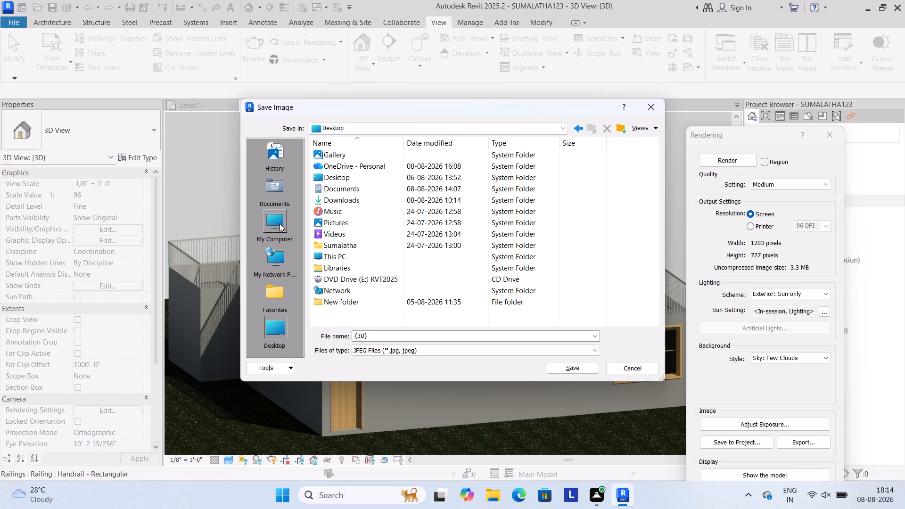
{"action": "left_click", "coordinate": [281, 195]}
{"action": "right_click", "coordinate": [350, 203]}
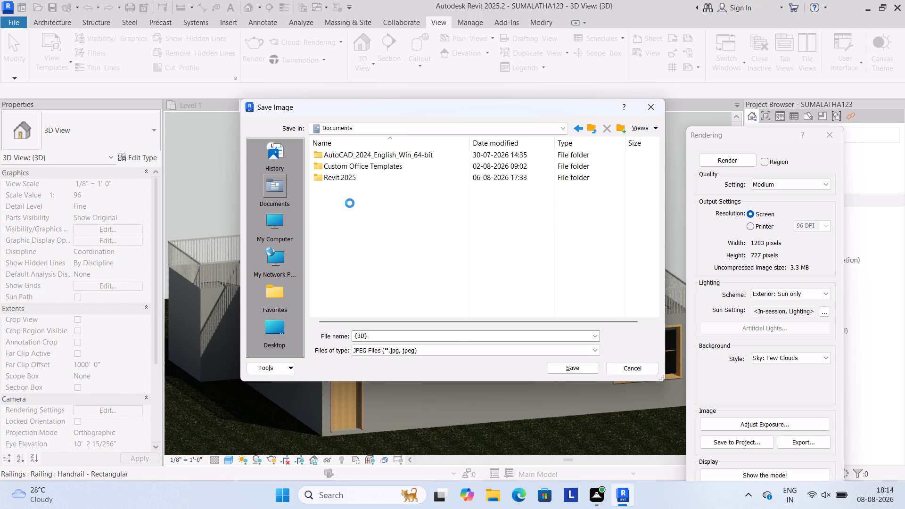
{"action": "left_click", "coordinate": [380, 309]}
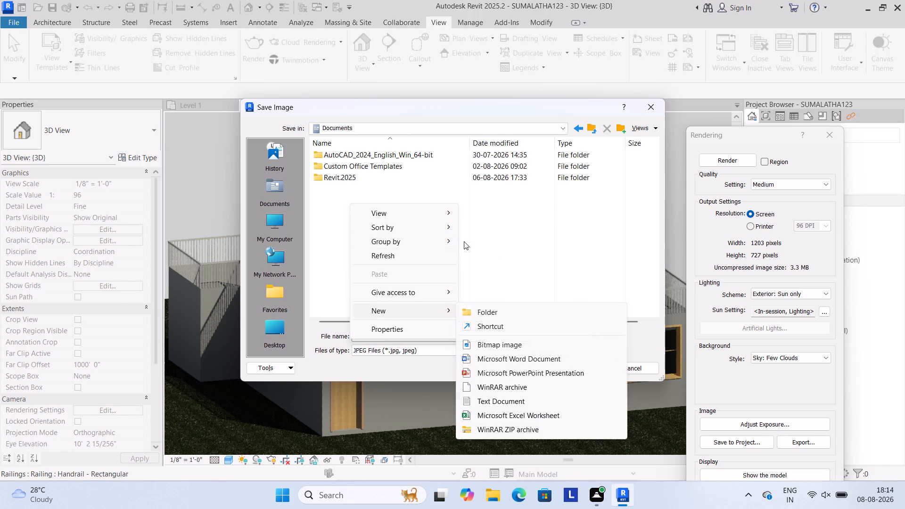
{"action": "left_click", "coordinate": [486, 310]}
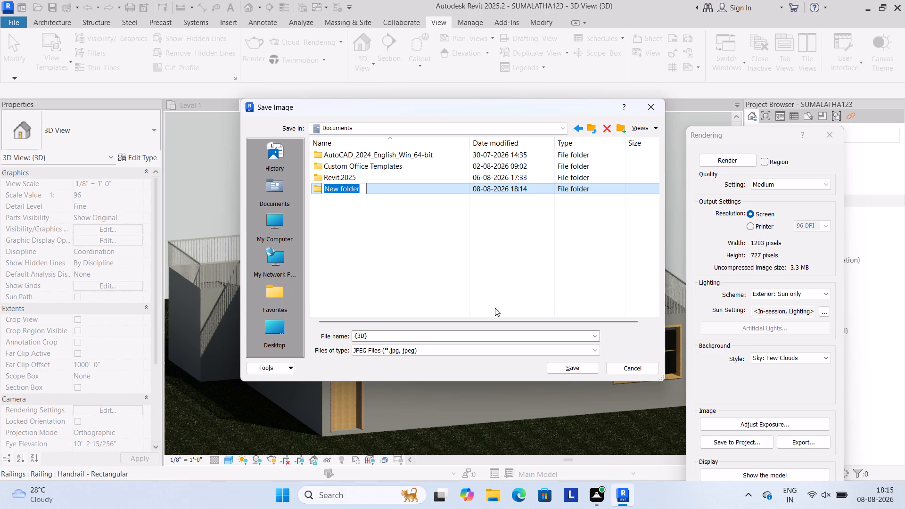
{"action": "key", "text": "BackSpace"}
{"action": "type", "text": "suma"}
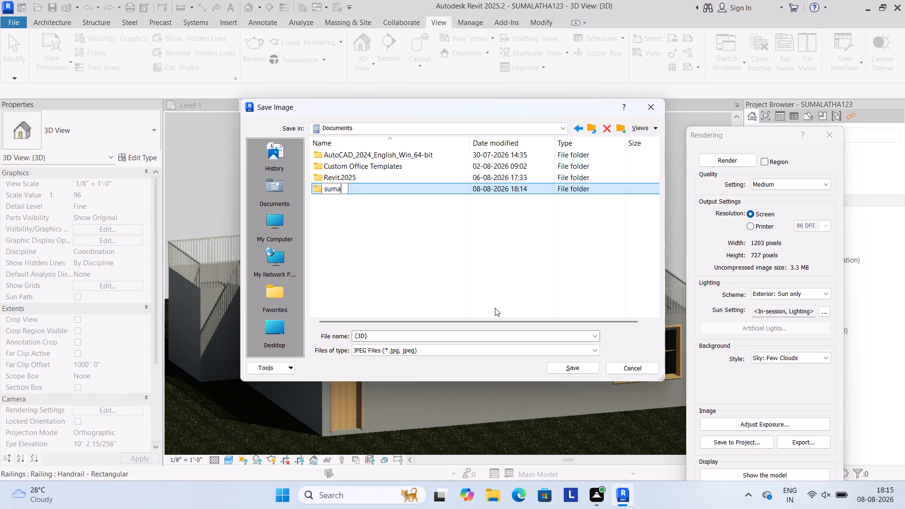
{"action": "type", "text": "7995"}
{"action": "left_click", "coordinate": [576, 366]}
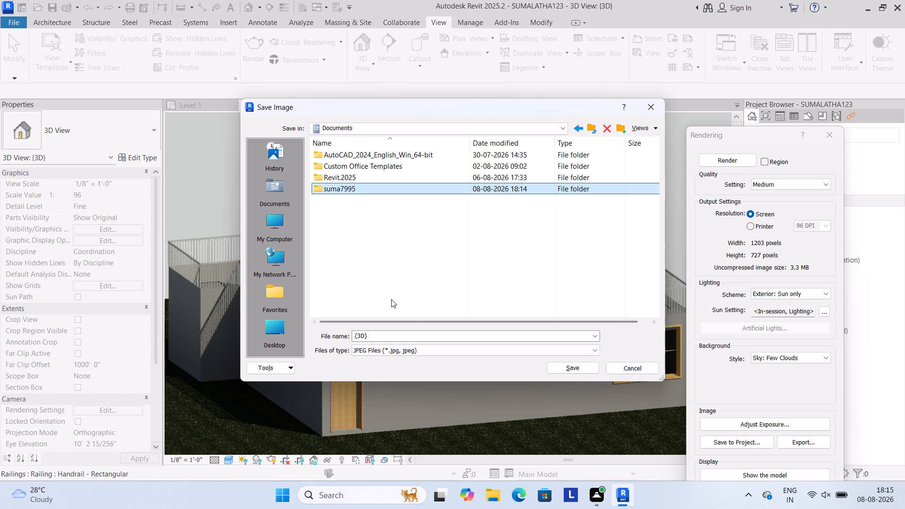
Save the rendering as a JPEG named {3D} in the suma7995 folder and close the Rendering dialog.
{"action": "left_click", "coordinate": [560, 369]}
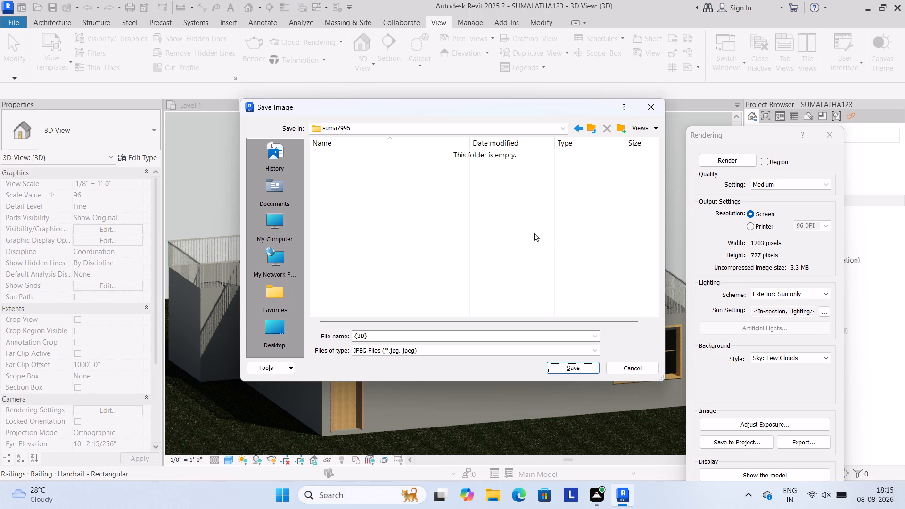
{"action": "left_click", "coordinate": [551, 365]}
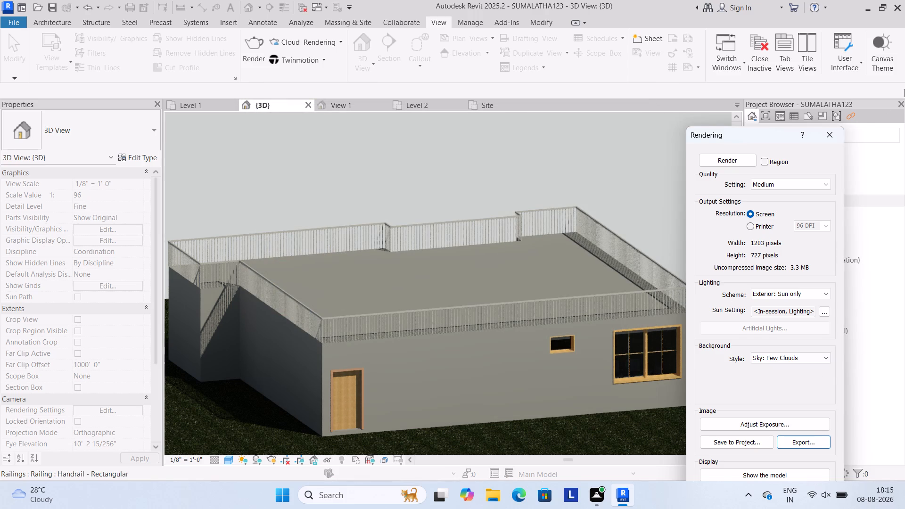
{"action": "left_click", "coordinate": [832, 135]}
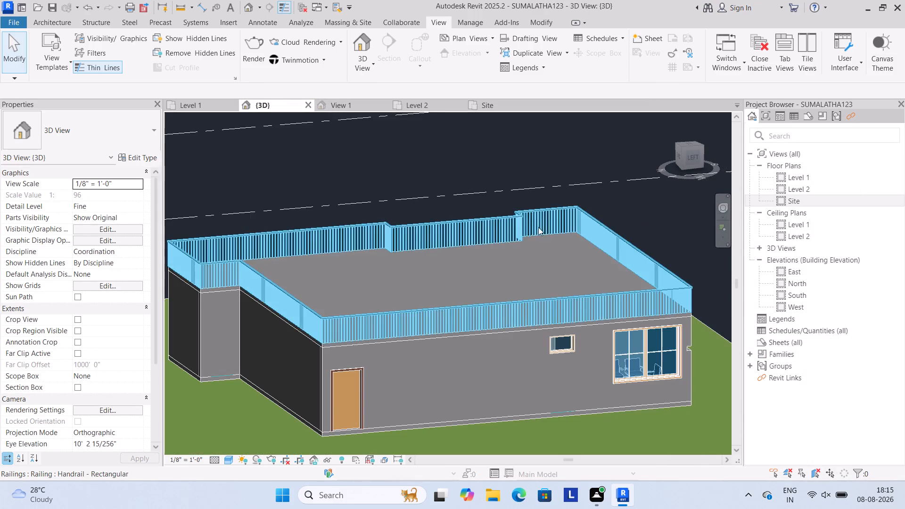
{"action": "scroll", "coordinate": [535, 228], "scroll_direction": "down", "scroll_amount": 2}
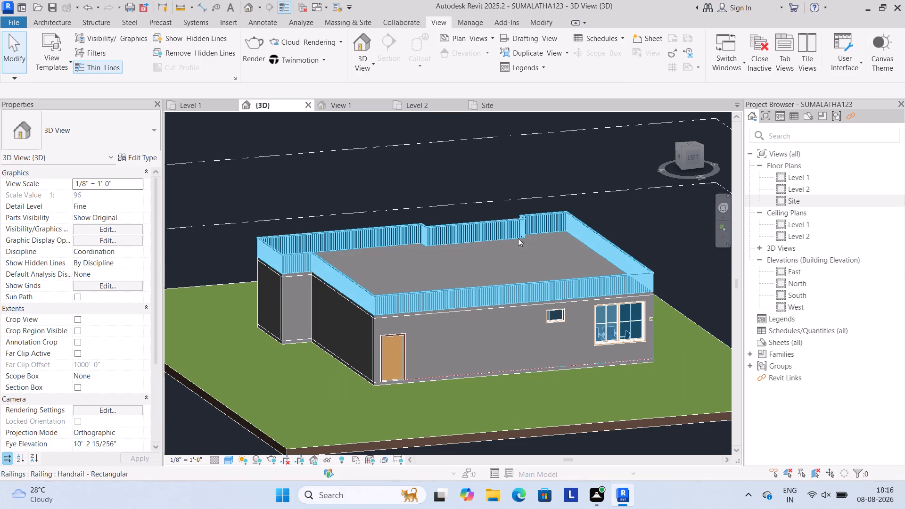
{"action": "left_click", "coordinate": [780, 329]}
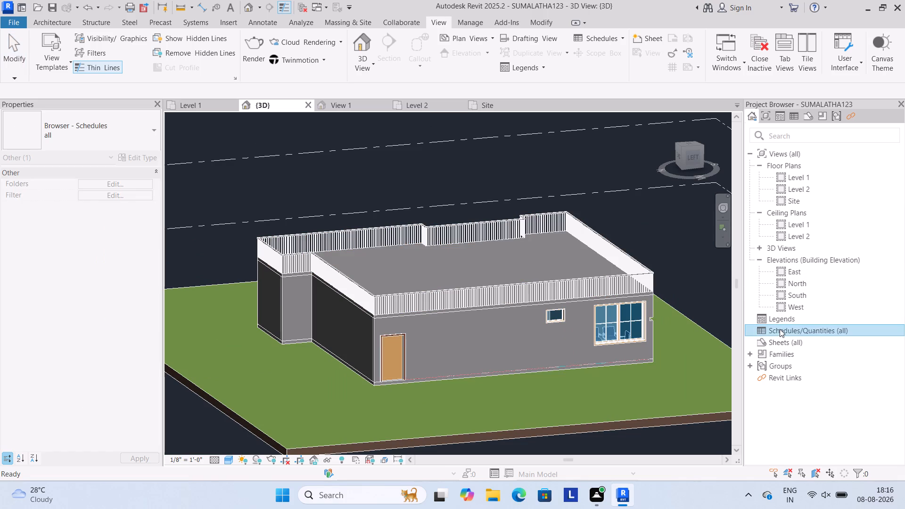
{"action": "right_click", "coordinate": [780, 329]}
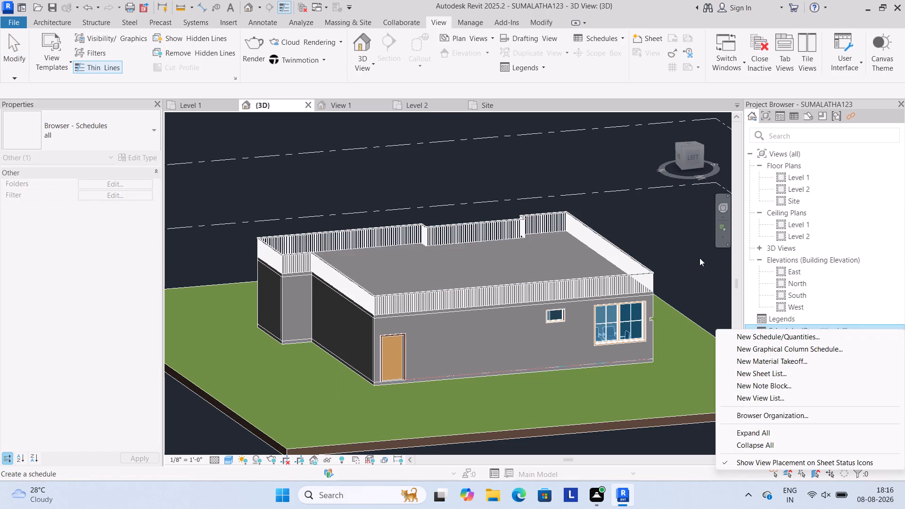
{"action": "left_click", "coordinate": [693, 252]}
Create a new sheet with the E1 30x42 Horizontal titleblock.
{"action": "left_click", "coordinate": [765, 340]}
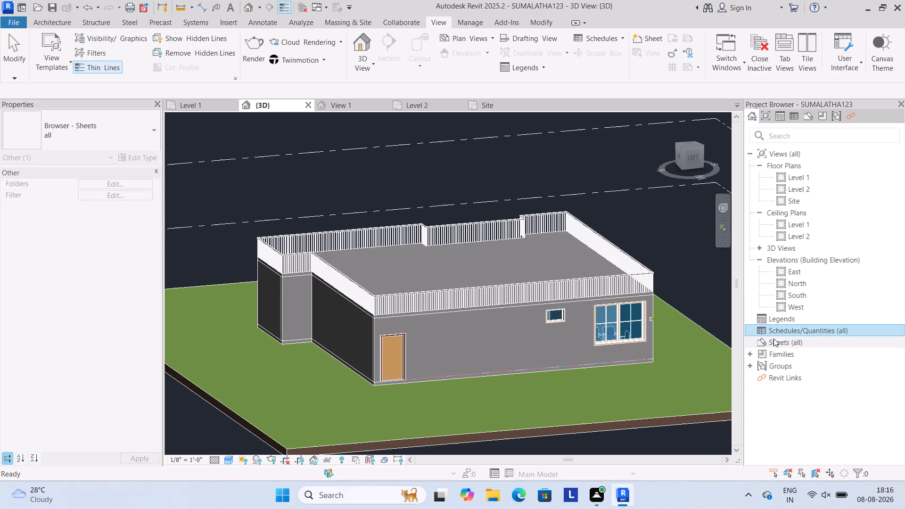
{"action": "right_click", "coordinate": [773, 338]}
{"action": "left_click", "coordinate": [775, 348]}
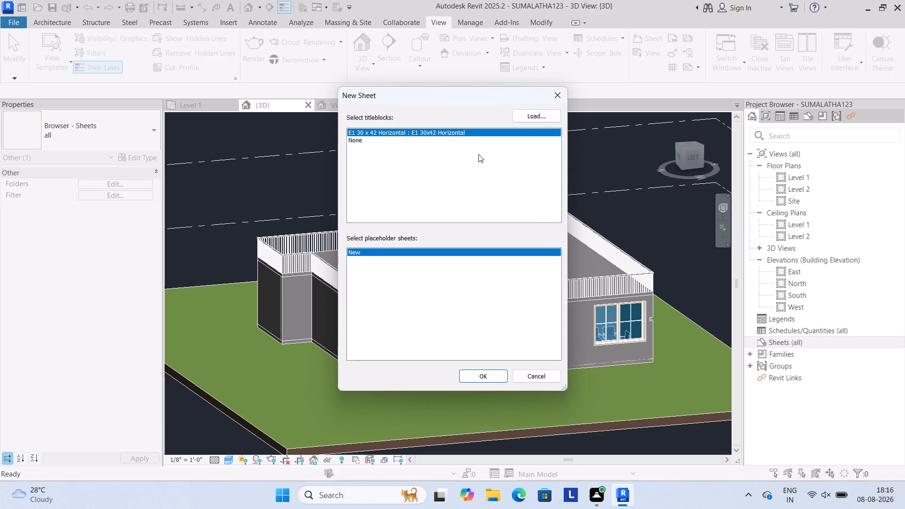
{"action": "left_click", "coordinate": [493, 375]}
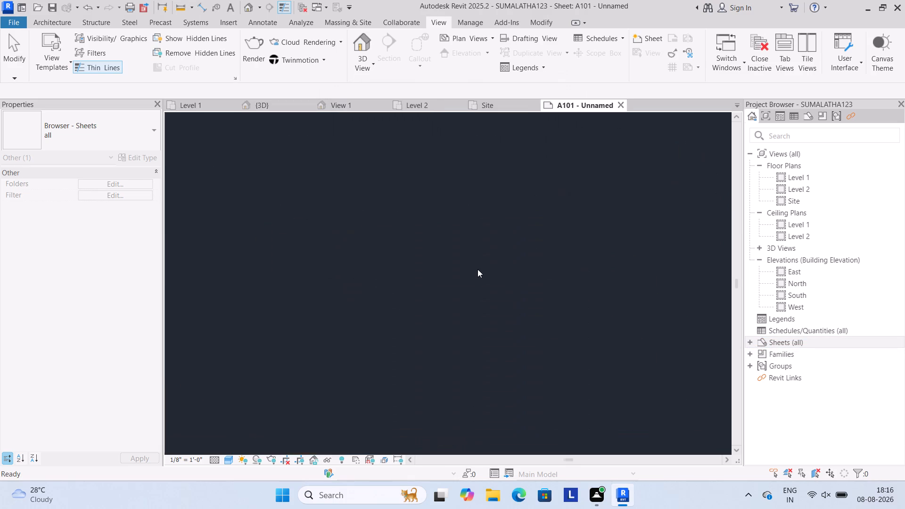
{"action": "scroll", "coordinate": [437, 211], "scroll_direction": "up", "scroll_amount": 3}
{"action": "scroll", "coordinate": [452, 199], "scroll_direction": "down", "scroll_amount": 3}
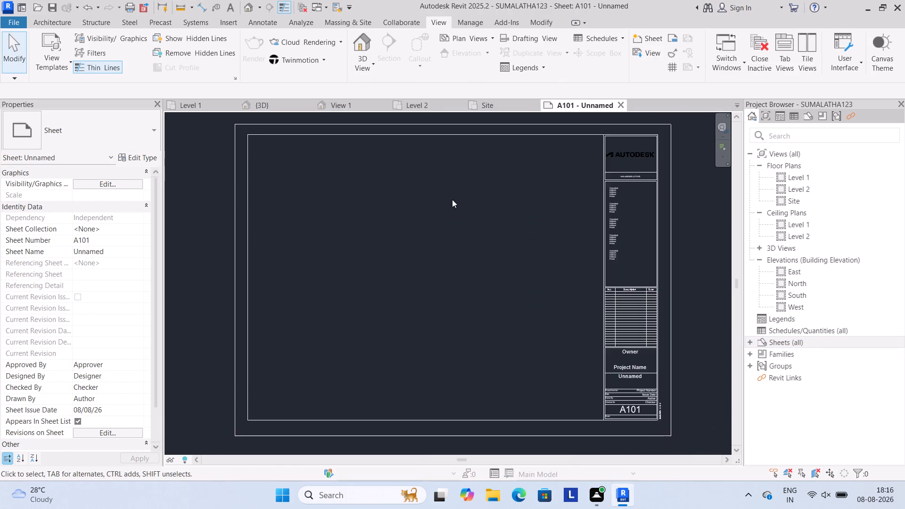
{"action": "scroll", "coordinate": [453, 199], "scroll_direction": "down", "scroll_amount": 1}
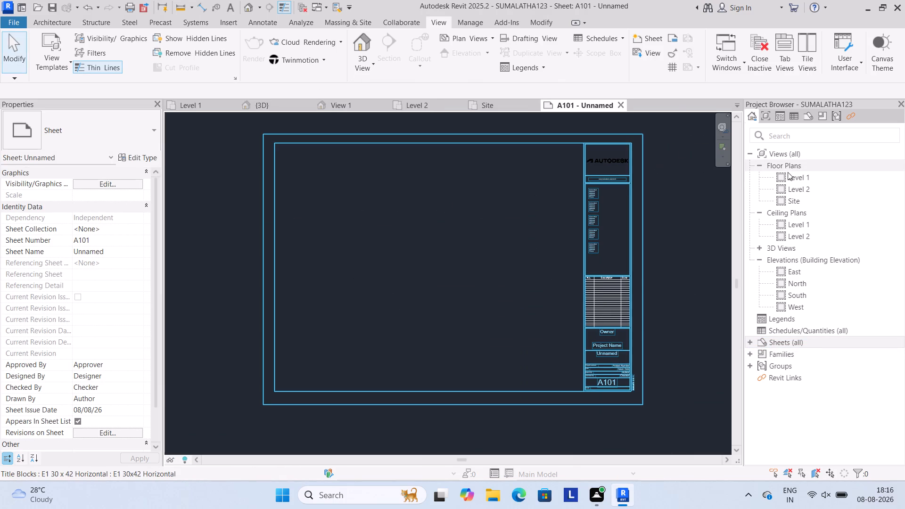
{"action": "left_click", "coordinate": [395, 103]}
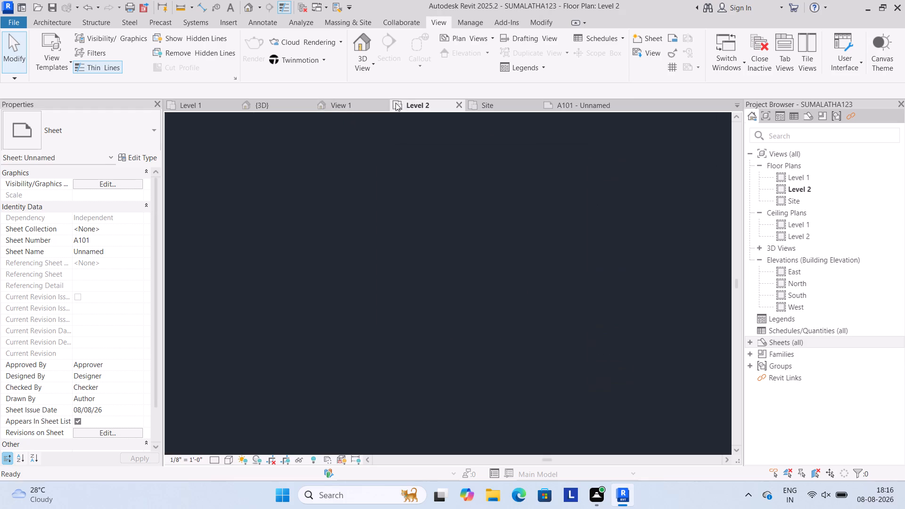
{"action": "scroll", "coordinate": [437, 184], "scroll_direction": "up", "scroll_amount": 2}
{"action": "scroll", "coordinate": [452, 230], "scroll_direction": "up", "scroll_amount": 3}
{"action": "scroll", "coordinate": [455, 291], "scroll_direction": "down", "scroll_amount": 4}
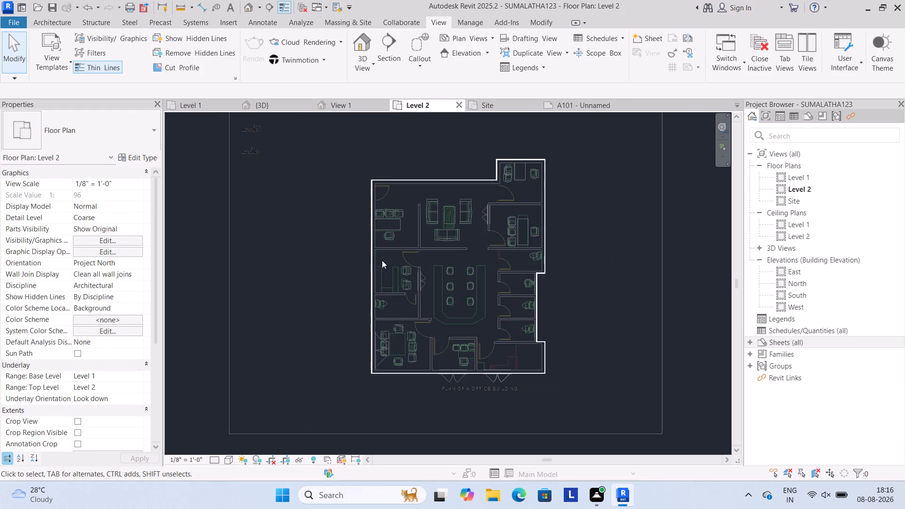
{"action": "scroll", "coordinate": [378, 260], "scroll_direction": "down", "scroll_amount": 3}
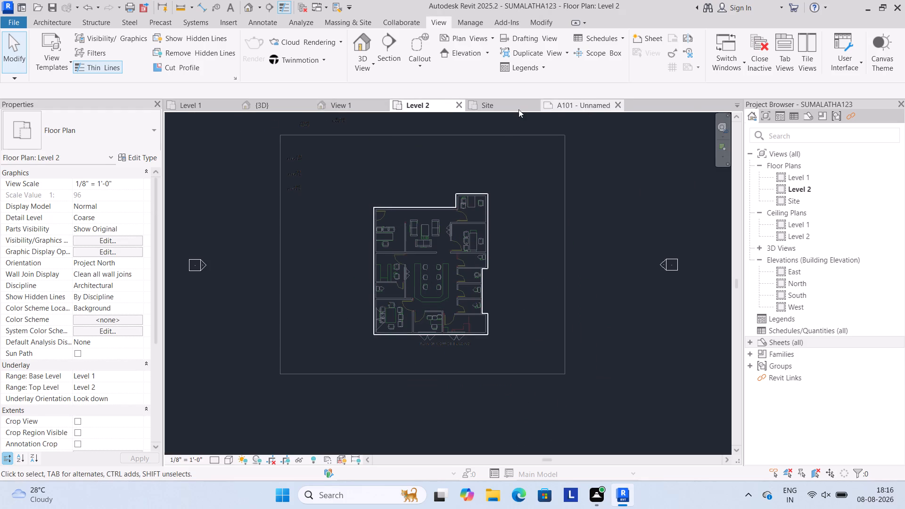
Place the Level 1 floor plan on sheet A101 in the drawing area beside the title block.
{"action": "left_click", "coordinate": [577, 103]}
{"action": "left_click_drag", "start_coordinate": [784, 172], "coordinate": [411, 210]}
{"action": "scroll", "coordinate": [407, 226], "scroll_direction": "down", "scroll_amount": 4}
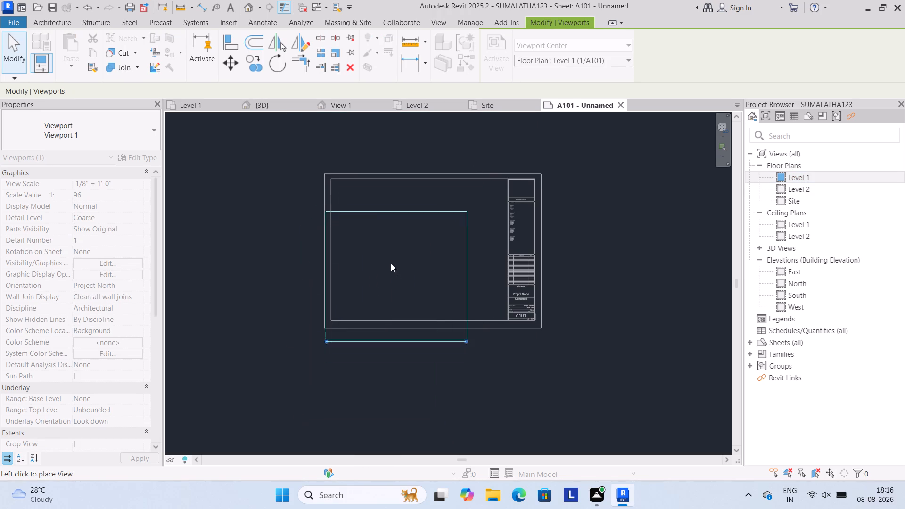
{"action": "left_click", "coordinate": [393, 255]}
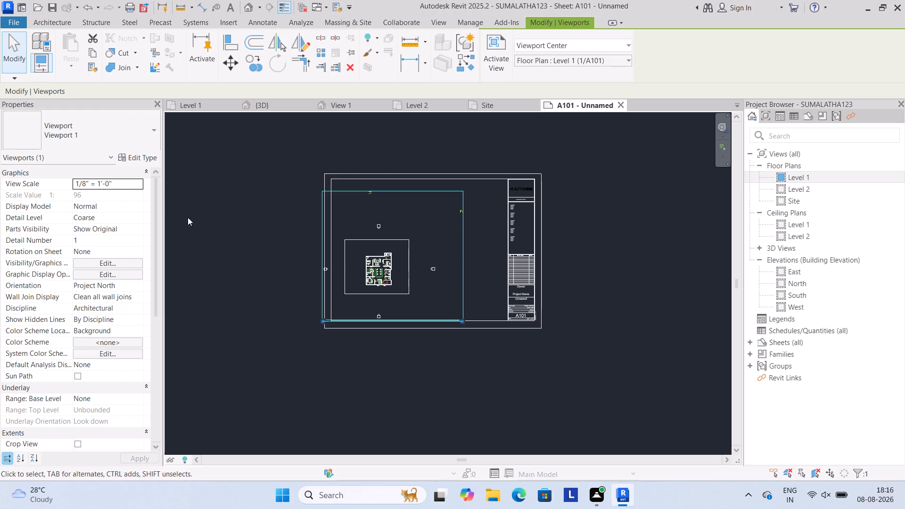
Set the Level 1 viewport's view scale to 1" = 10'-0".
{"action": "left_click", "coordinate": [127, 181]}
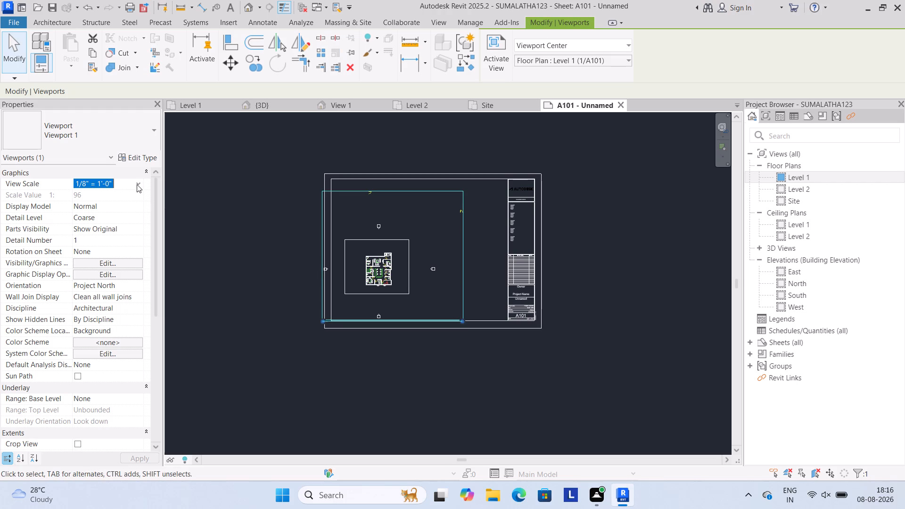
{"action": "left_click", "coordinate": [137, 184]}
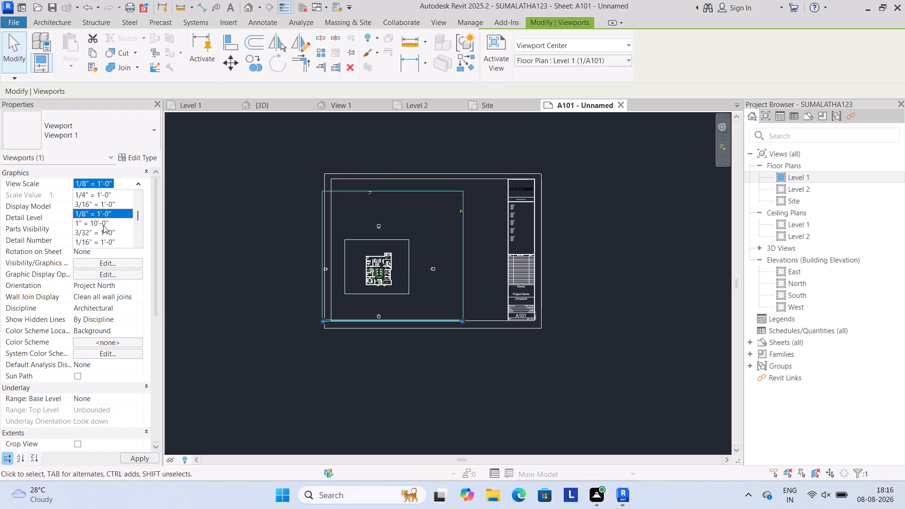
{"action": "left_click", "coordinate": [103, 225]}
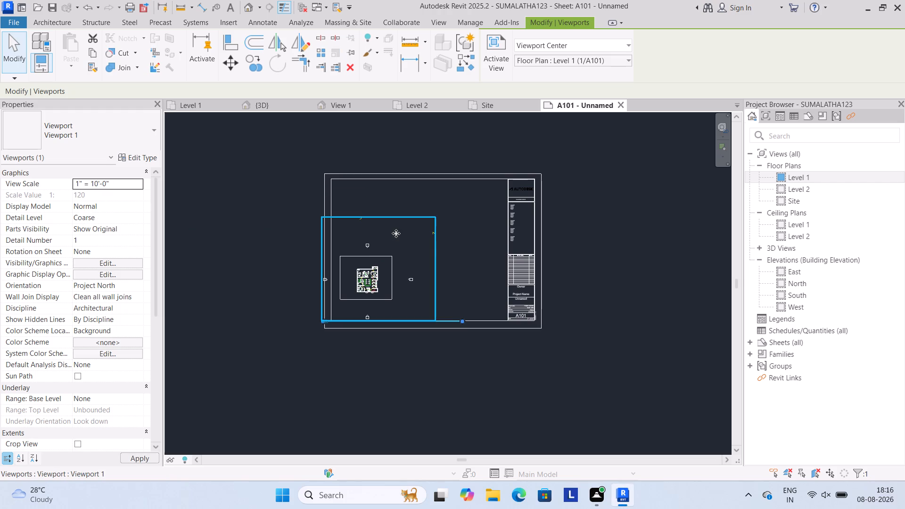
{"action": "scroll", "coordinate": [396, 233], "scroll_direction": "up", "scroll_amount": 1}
Set the Level 1 viewport's view scale to 3/64" = 1'-0".
{"action": "left_click", "coordinate": [141, 187]}
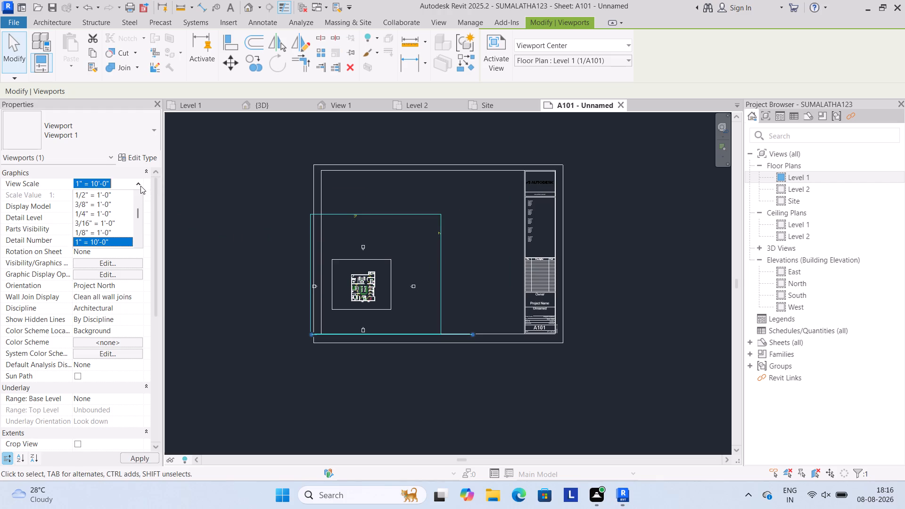
{"action": "scroll", "coordinate": [128, 225], "scroll_direction": "down", "scroll_amount": 3}
{"action": "left_click", "coordinate": [101, 195]}
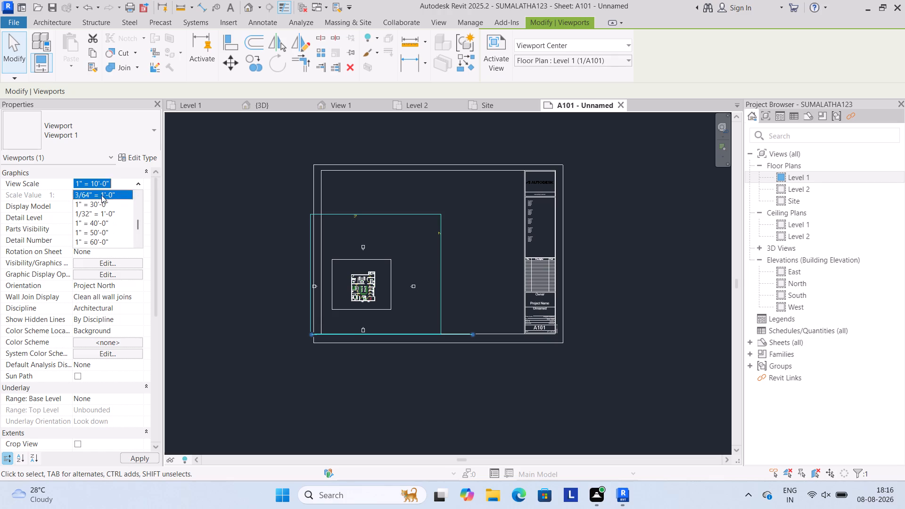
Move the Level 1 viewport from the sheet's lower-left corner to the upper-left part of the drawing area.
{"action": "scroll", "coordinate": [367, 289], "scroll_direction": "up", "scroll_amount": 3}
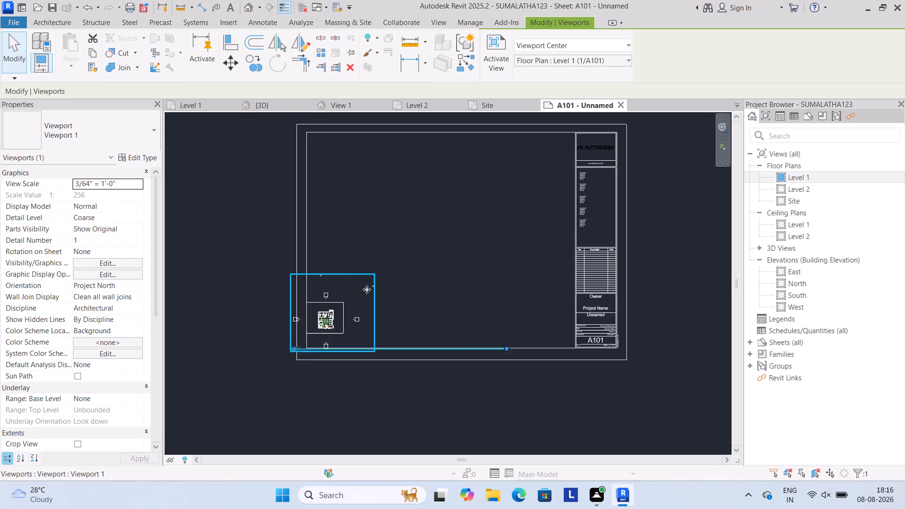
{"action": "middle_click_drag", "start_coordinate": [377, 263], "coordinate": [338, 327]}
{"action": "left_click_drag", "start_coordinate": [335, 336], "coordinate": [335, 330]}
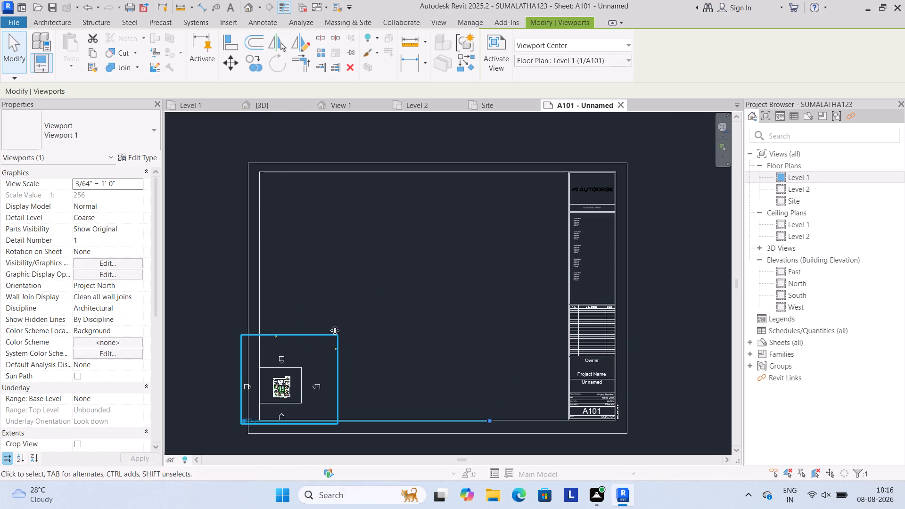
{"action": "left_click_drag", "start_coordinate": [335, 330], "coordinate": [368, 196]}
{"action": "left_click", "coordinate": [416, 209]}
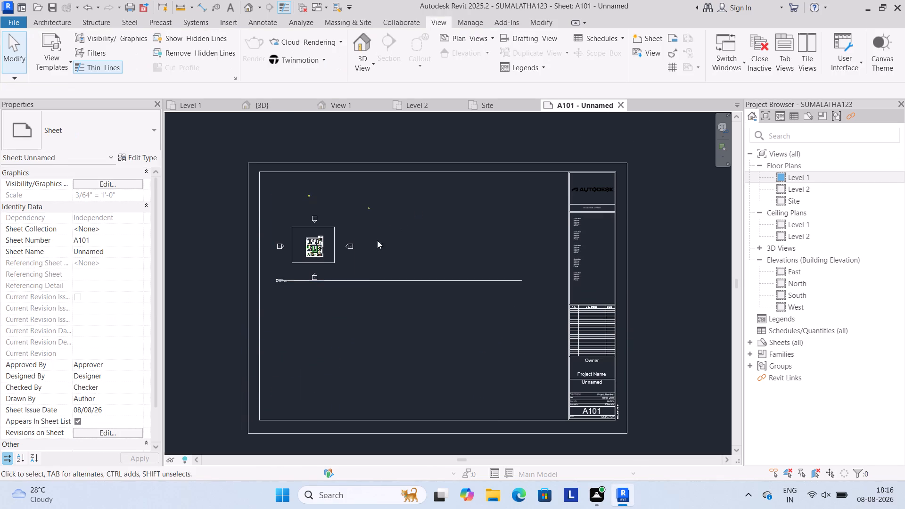
Activate the Level 1 view on sheet A101 and examine the toposolid and the imported suma1.dwg drawing.
{"action": "scroll", "coordinate": [369, 247], "scroll_direction": "up", "scroll_amount": 4}
{"action": "left_click", "coordinate": [438, 306]}
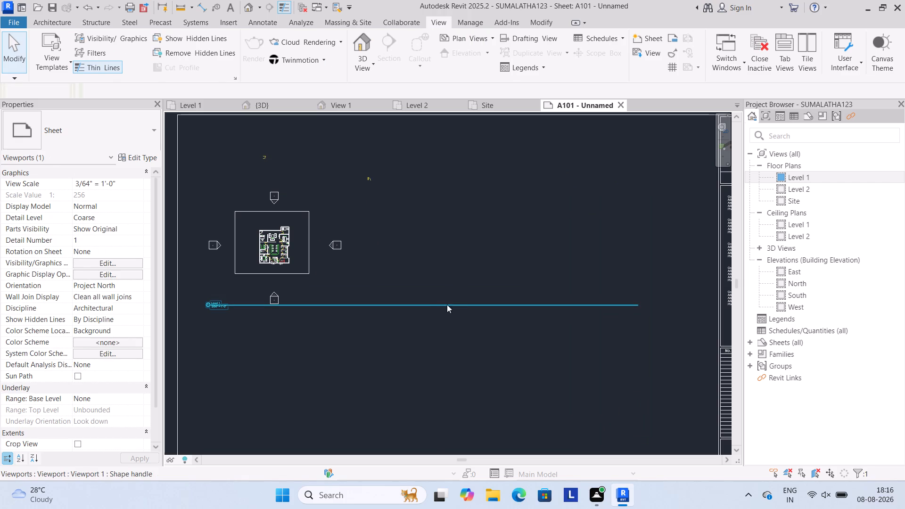
{"action": "scroll", "coordinate": [352, 238], "scroll_direction": "up", "scroll_amount": 2}
{"action": "left_click", "coordinate": [381, 217]}
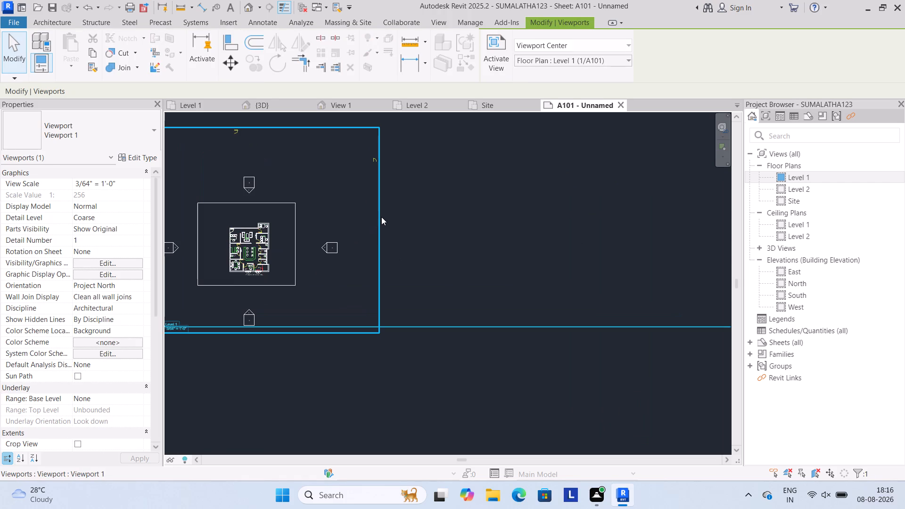
{"action": "left_click", "coordinate": [489, 60]}
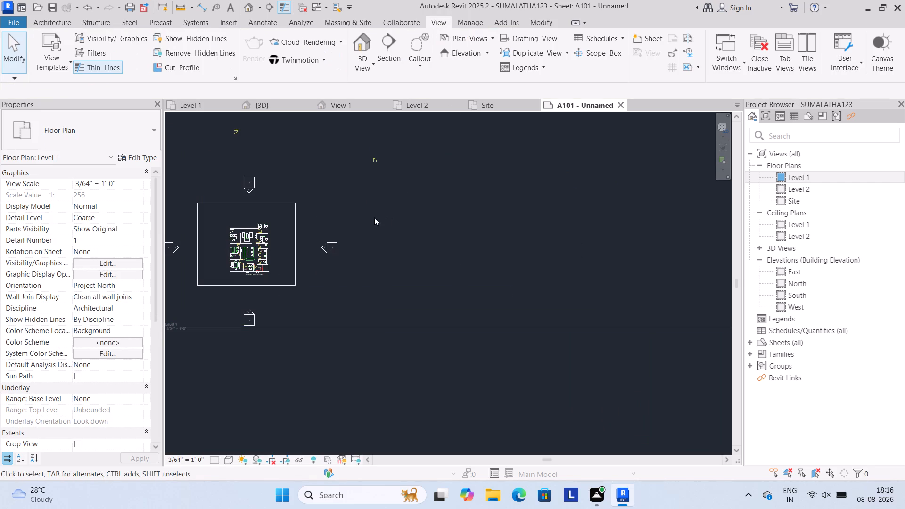
{"action": "scroll", "coordinate": [340, 224], "scroll_direction": "down", "scroll_amount": 3}
{"action": "left_click", "coordinate": [304, 209]}
{"action": "scroll", "coordinate": [298, 217], "scroll_direction": "up", "scroll_amount": 2}
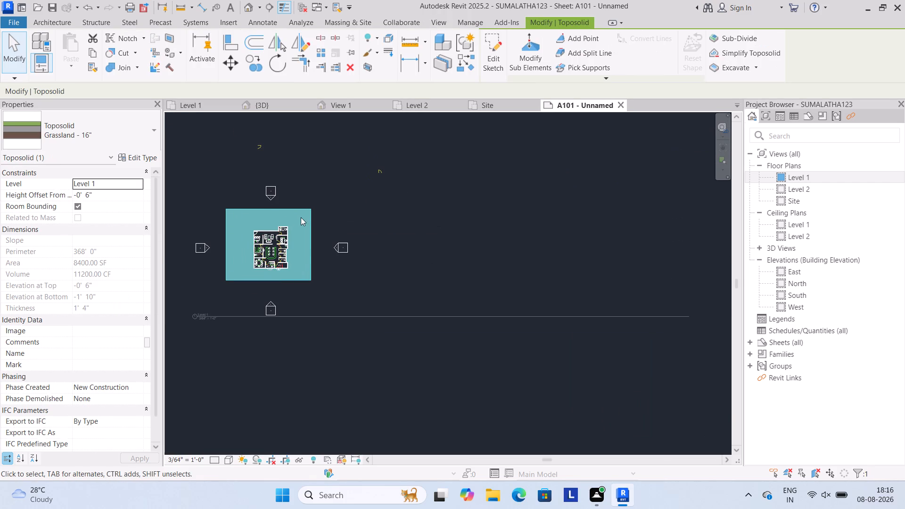
{"action": "left_click", "coordinate": [345, 210]}
{"action": "scroll", "coordinate": [296, 200], "scroll_direction": "down", "scroll_amount": 2}
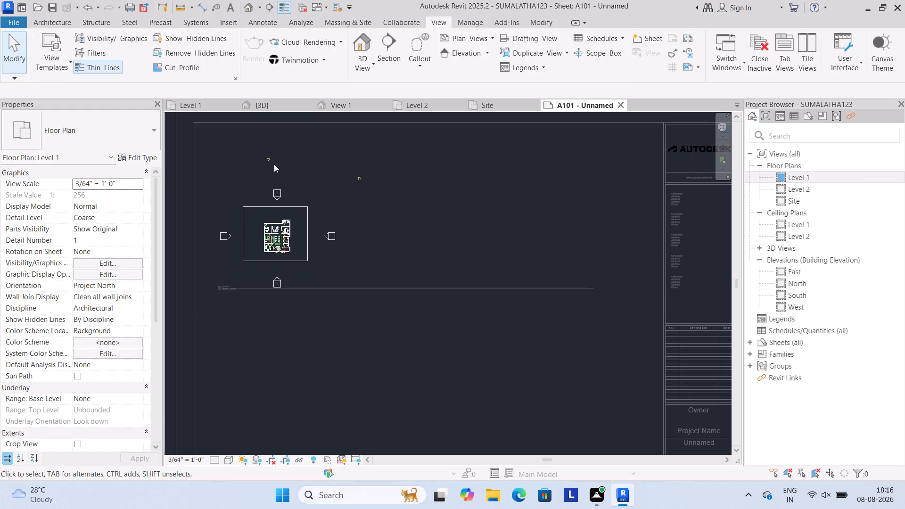
{"action": "scroll", "coordinate": [273, 164], "scroll_direction": "up", "scroll_amount": 2}
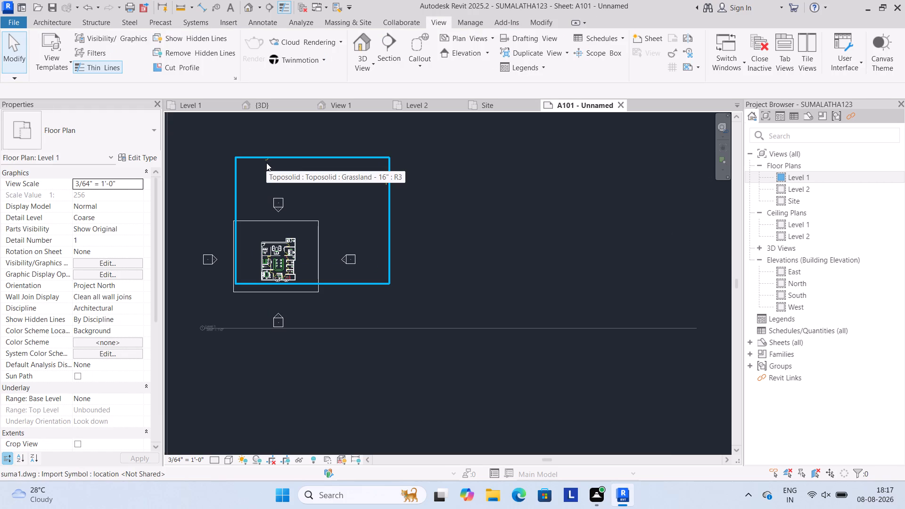
{"action": "left_click", "coordinate": [266, 163]}
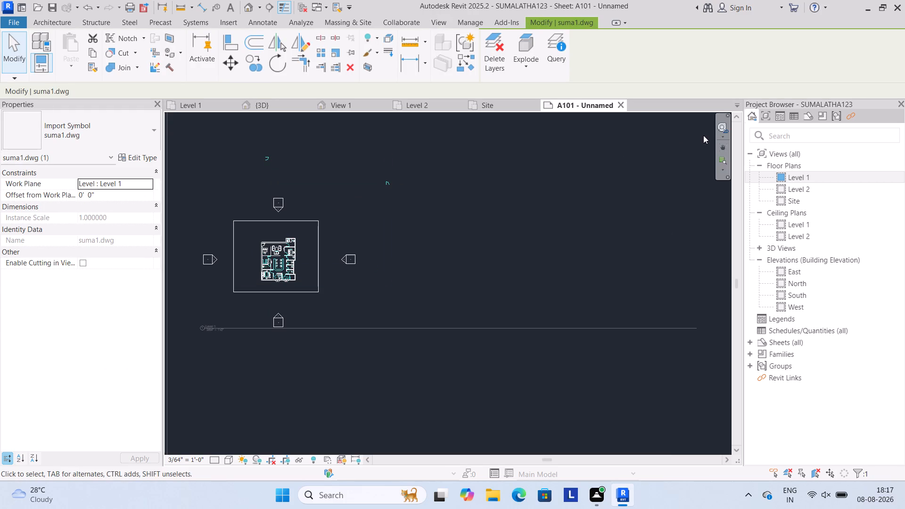
{"action": "left_click", "coordinate": [470, 195]}
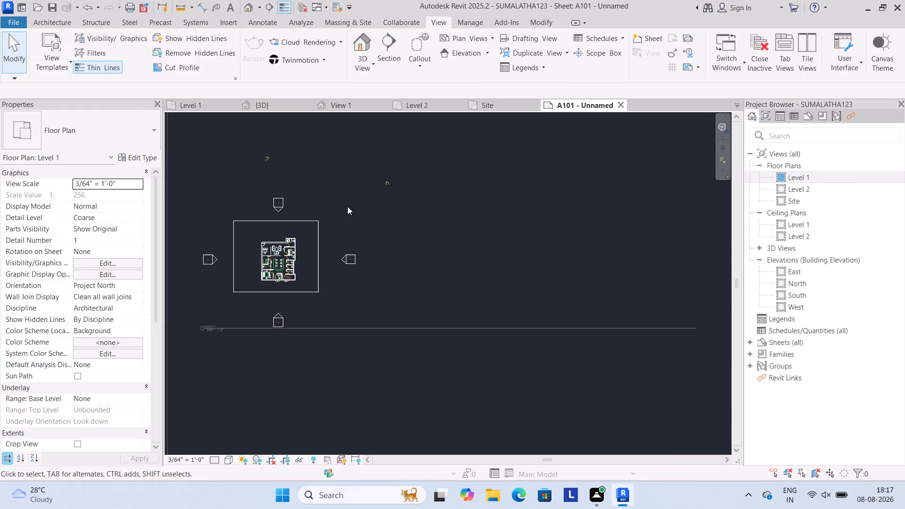
Examine the office building plan up close in the activated view, selecting the whole building to check its extent.
{"action": "scroll", "coordinate": [346, 209], "scroll_direction": "down", "scroll_amount": 3}
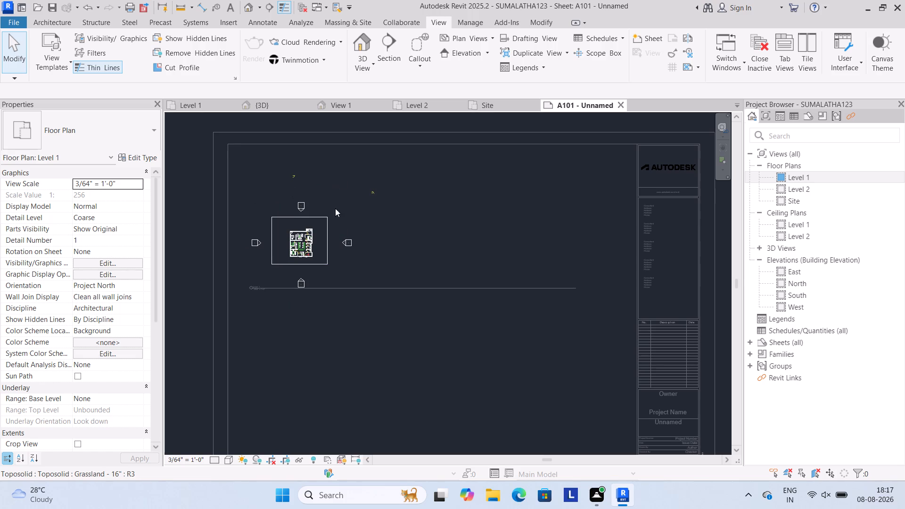
{"action": "scroll", "coordinate": [323, 234], "scroll_direction": "down", "scroll_amount": 4}
{"action": "scroll", "coordinate": [322, 262], "scroll_direction": "up", "scroll_amount": 3}
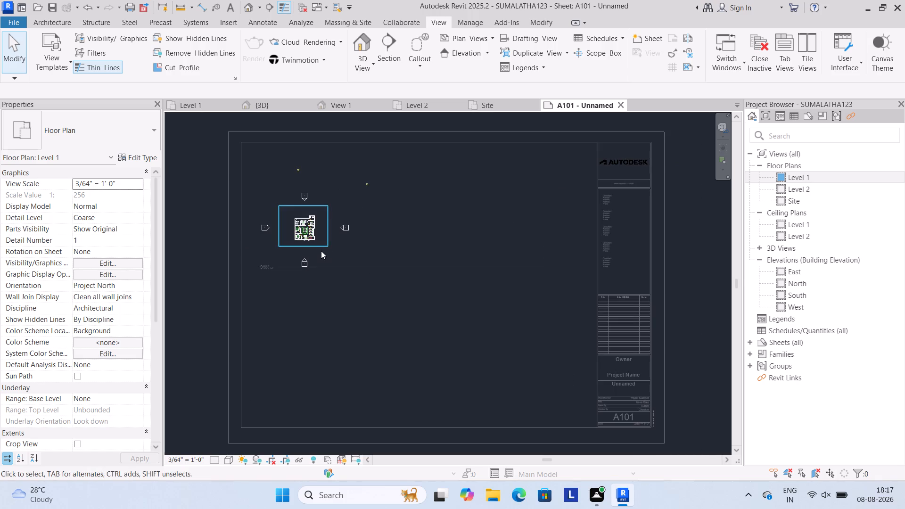
{"action": "left_click", "coordinate": [321, 251]}
{"action": "scroll", "coordinate": [295, 225], "scroll_direction": "up", "scroll_amount": 4}
{"action": "left_click", "coordinate": [464, 154]}
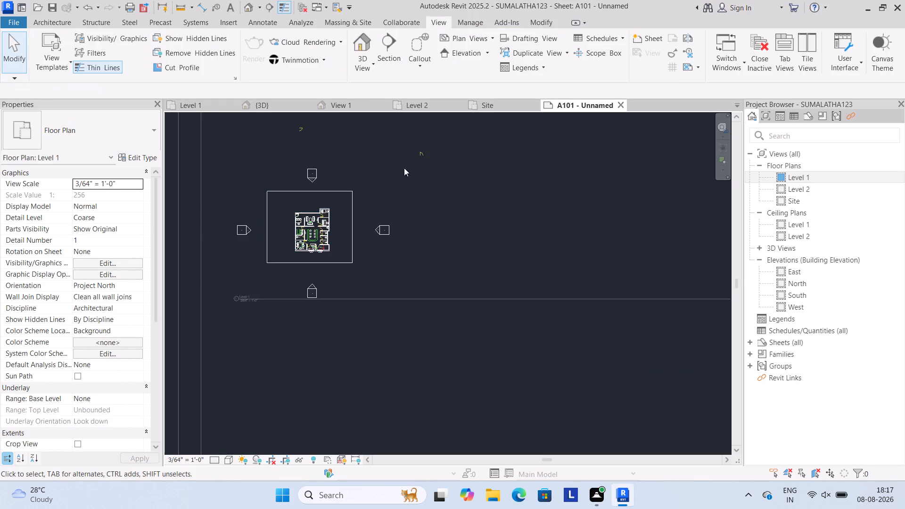
{"action": "scroll", "coordinate": [339, 179], "scroll_direction": "down", "scroll_amount": 8}
{"action": "left_click_drag", "start_coordinate": [382, 251], "coordinate": [364, 233]}
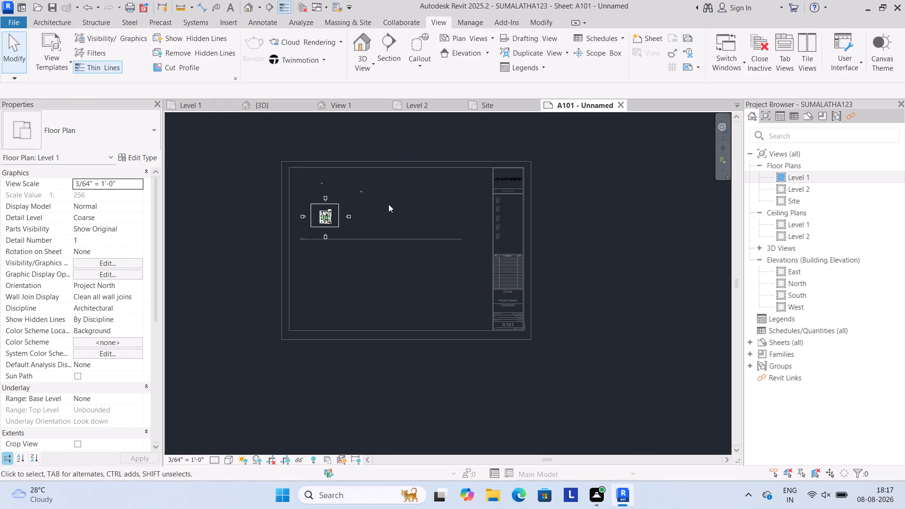
{"action": "scroll", "coordinate": [382, 208], "scroll_direction": "up", "scroll_amount": 5}
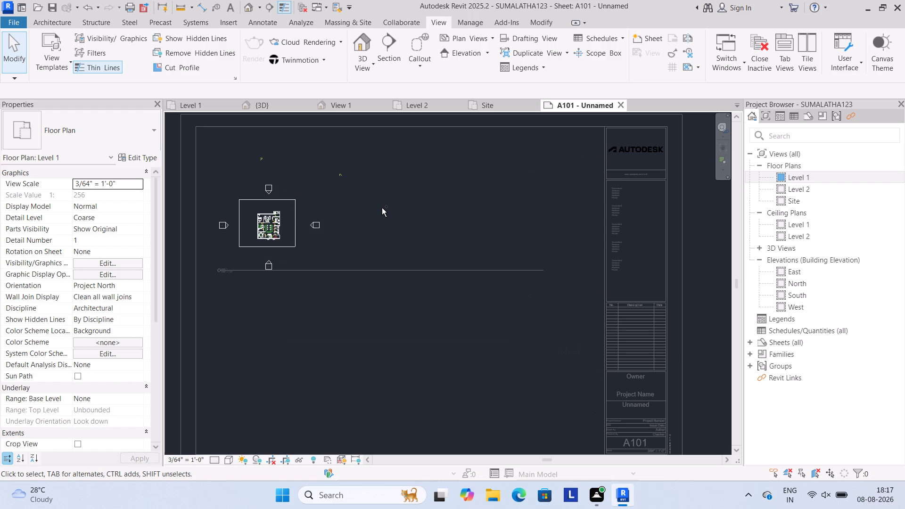
{"action": "scroll", "coordinate": [282, 251], "scroll_direction": "up", "scroll_amount": 9, "text": "ctrl"}
{"action": "scroll", "coordinate": [272, 211], "scroll_direction": "up", "scroll_amount": 1}
{"action": "middle_click_drag", "start_coordinate": [272, 211], "coordinate": [325, 236]}
{"action": "scroll", "coordinate": [296, 194], "scroll_direction": "up", "scroll_amount": 3}
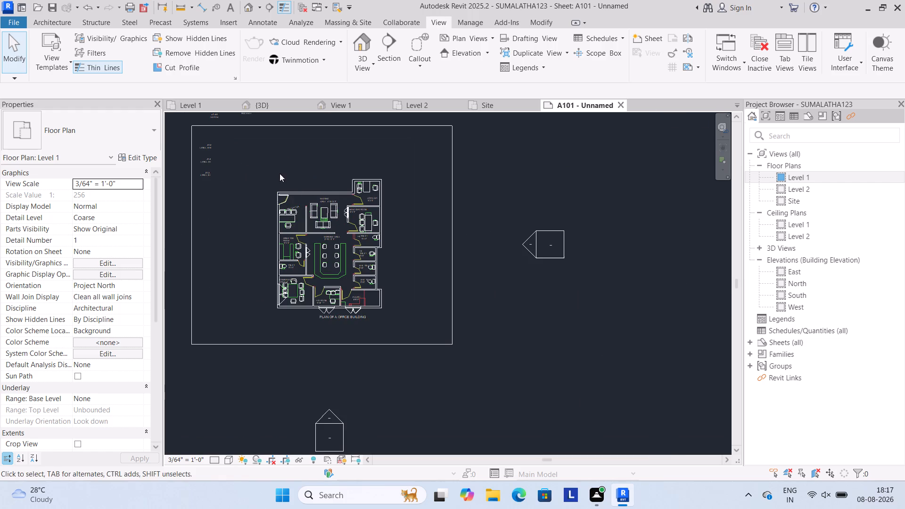
{"action": "left_click_drag", "start_coordinate": [277, 169], "coordinate": [405, 328]}
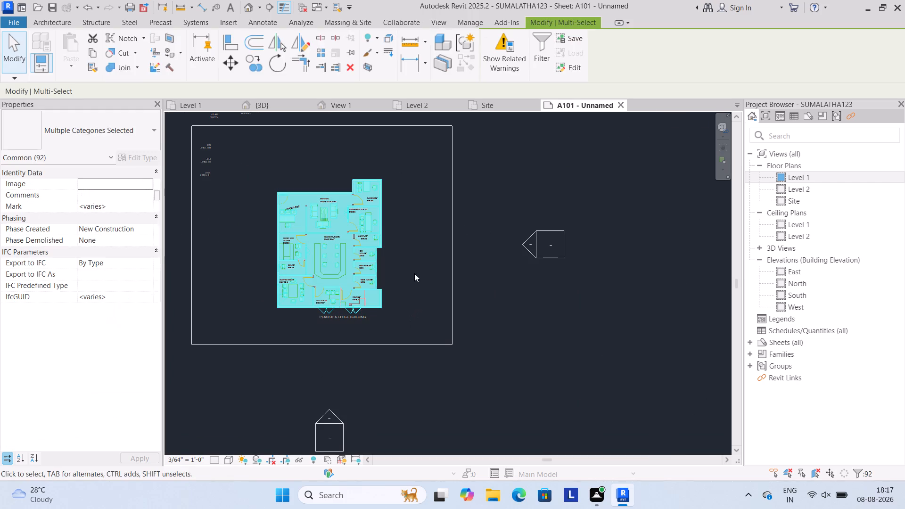
{"action": "left_click", "coordinate": [414, 273]}
{"action": "scroll", "coordinate": [354, 235], "scroll_direction": "down", "scroll_amount": 5}
{"action": "scroll", "coordinate": [312, 223], "scroll_direction": "down", "scroll_amount": 3}
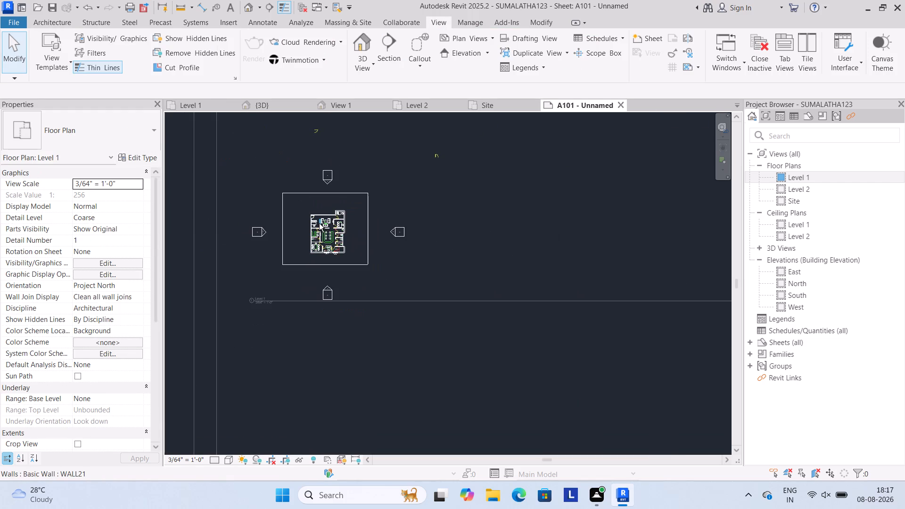
Undo the viewport move, the view scale changes and the placement of the Level 1 plan on sheet A101.
{"action": "key", "text": "ctrl+z"}
{"action": "scroll", "coordinate": [323, 223], "scroll_direction": "down", "scroll_amount": 4, "text": "ctrl"}
{"action": "scroll", "coordinate": [333, 304], "scroll_direction": "up", "scroll_amount": 3}
{"action": "key", "text": "ctrl+z"}
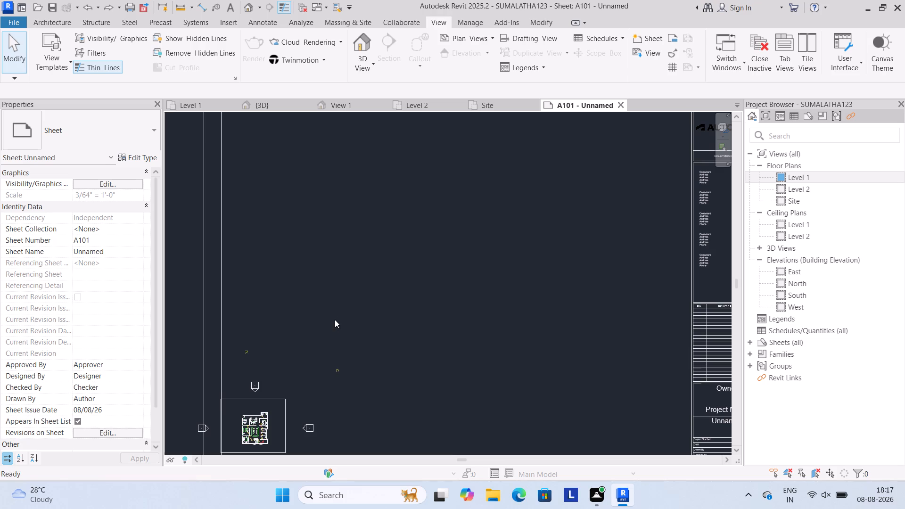
{"action": "key", "text": "ctrl+z"}
{"action": "key", "text": "ctrl+z"}
{"action": "key", "text": "ctrl+z"}
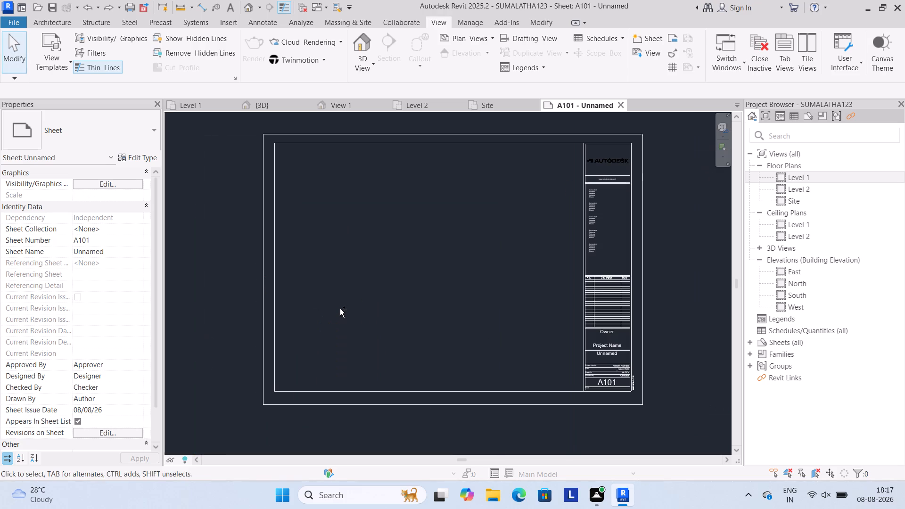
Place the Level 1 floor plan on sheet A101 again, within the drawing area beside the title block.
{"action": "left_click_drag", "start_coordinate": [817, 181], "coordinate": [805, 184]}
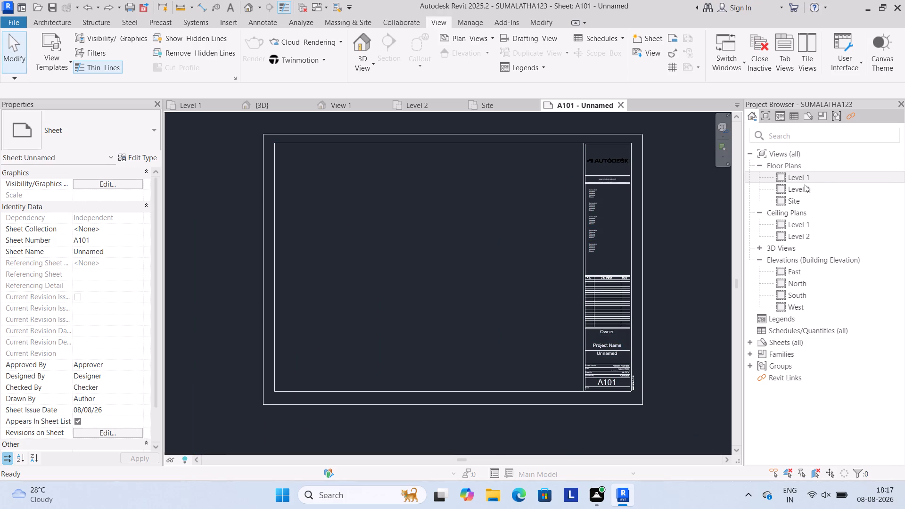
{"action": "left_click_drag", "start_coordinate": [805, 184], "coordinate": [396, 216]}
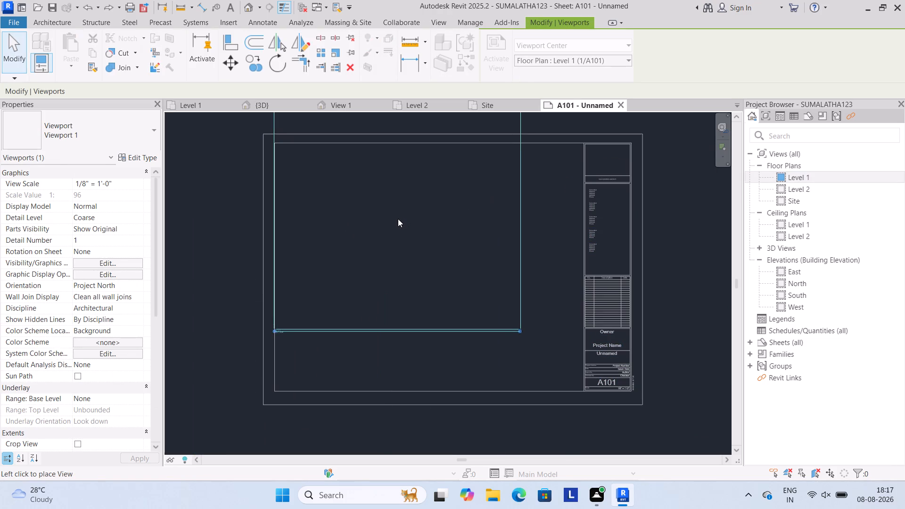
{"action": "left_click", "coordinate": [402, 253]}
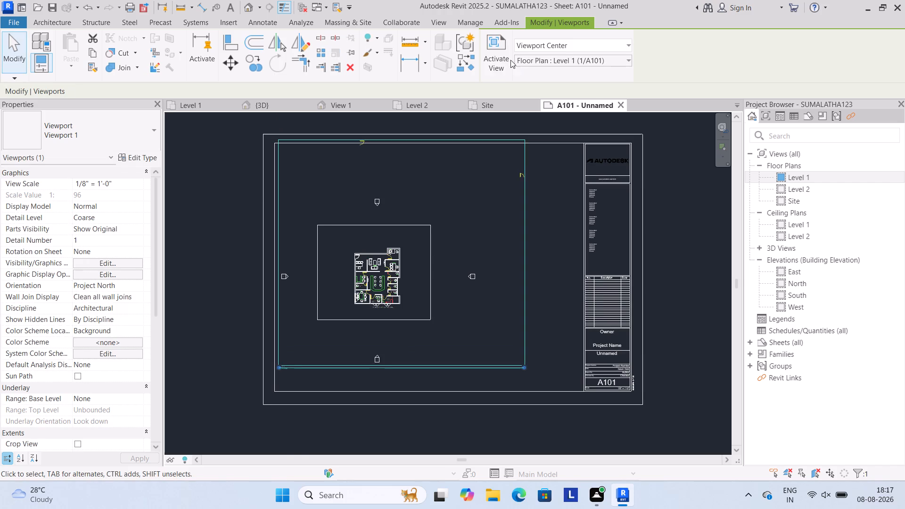
Activate the placed Level 1 view and examine the toposolid and the outlying door symbols of the imported suma1.dwg.
{"action": "left_click", "coordinate": [508, 58]}
{"action": "scroll", "coordinate": [452, 193], "scroll_direction": "up", "scroll_amount": 3}
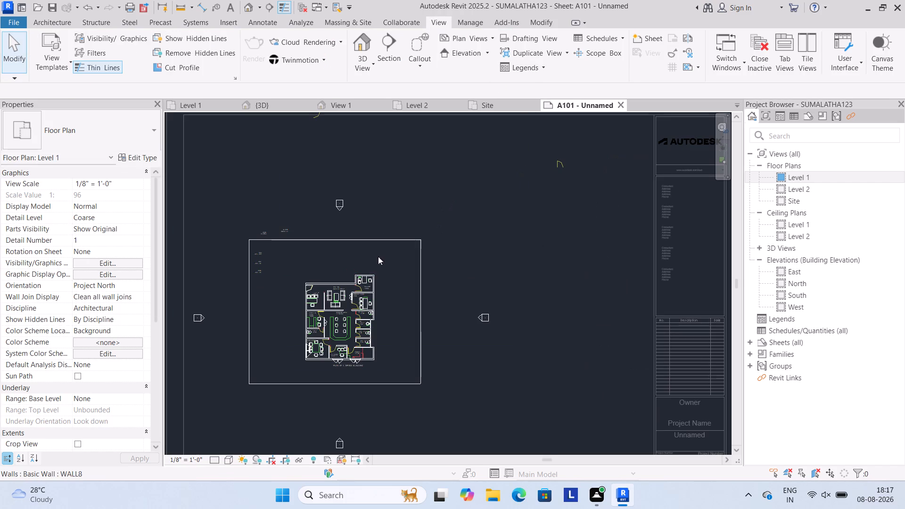
{"action": "left_click_drag", "start_coordinate": [380, 238], "coordinate": [380, 226]}
{"action": "scroll", "coordinate": [364, 222], "scroll_direction": "down", "scroll_amount": 4}
{"action": "scroll", "coordinate": [352, 211], "scroll_direction": "up", "scroll_amount": 3}
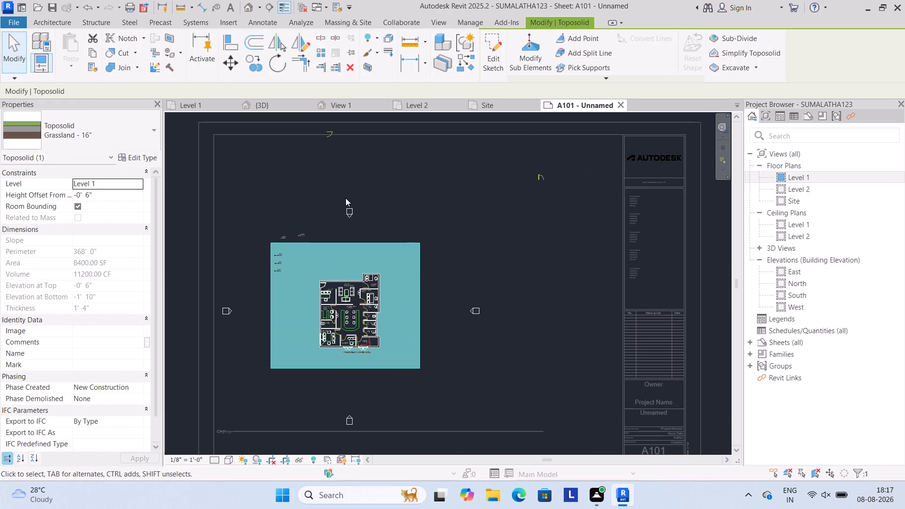
{"action": "left_click", "coordinate": [346, 198]}
{"action": "scroll", "coordinate": [338, 201], "scroll_direction": "down", "scroll_amount": 3}
{"action": "left_click_drag", "start_coordinate": [458, 172], "coordinate": [469, 194]}
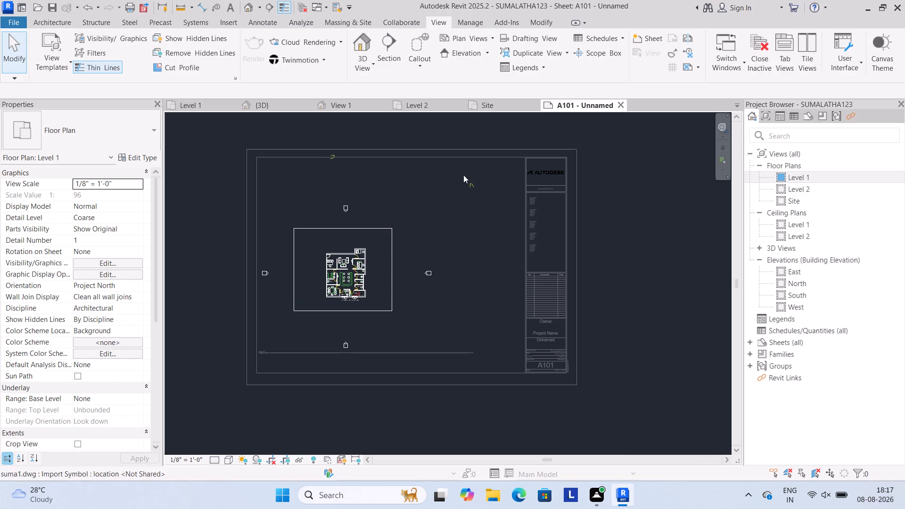
{"action": "left_click_drag", "start_coordinate": [463, 175], "coordinate": [482, 201]}
{"action": "left_click", "coordinate": [471, 186]}
{"action": "scroll", "coordinate": [471, 186], "scroll_direction": "up", "scroll_amount": 3}
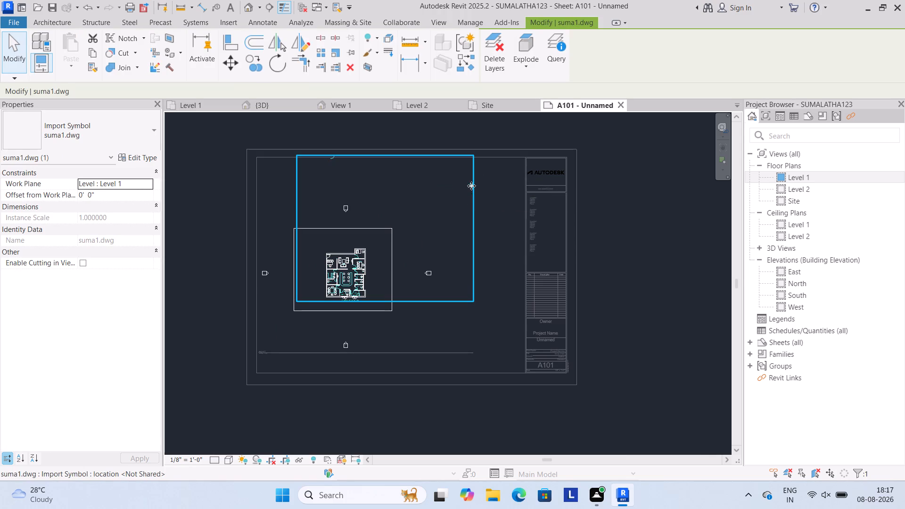
{"action": "scroll", "coordinate": [472, 186], "scroll_direction": "up", "scroll_amount": 4}
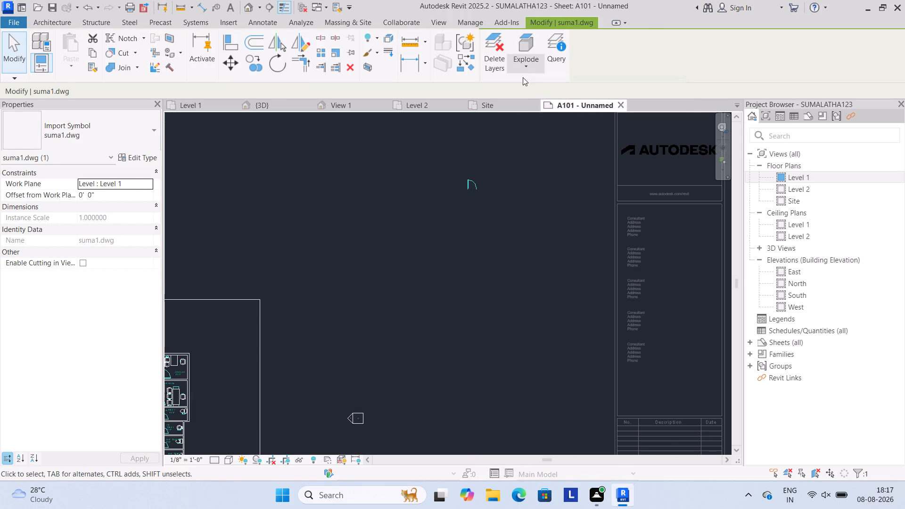
{"action": "scroll", "coordinate": [309, 231], "scroll_direction": "down", "scroll_amount": 6}
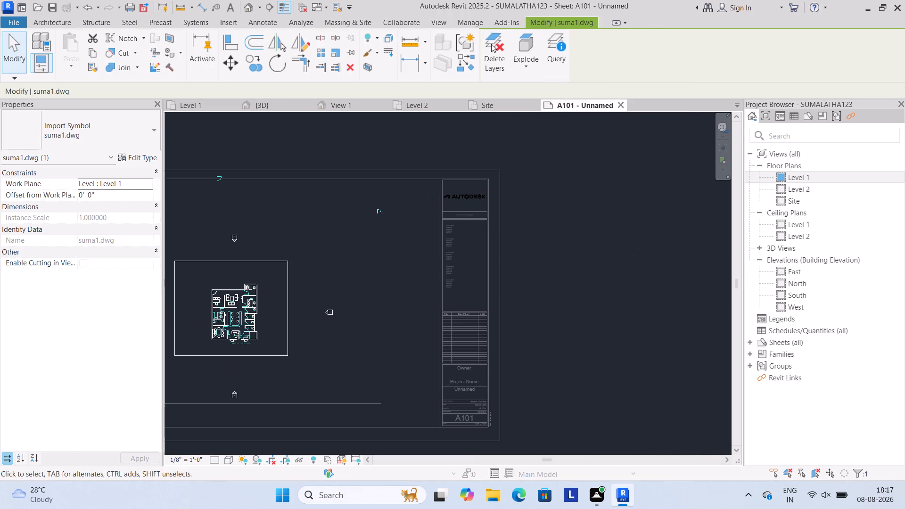
{"action": "scroll", "coordinate": [340, 188], "scroll_direction": "down", "scroll_amount": 2}
{"action": "left_click", "coordinate": [321, 245]}
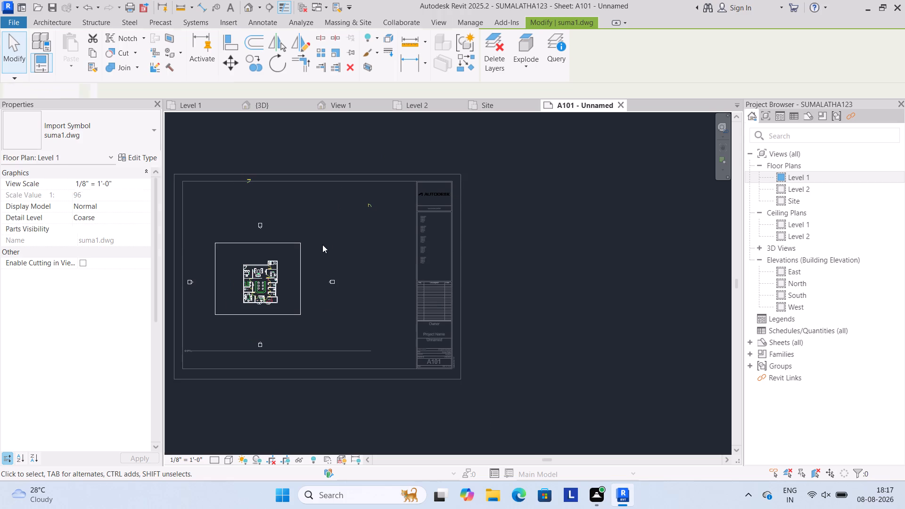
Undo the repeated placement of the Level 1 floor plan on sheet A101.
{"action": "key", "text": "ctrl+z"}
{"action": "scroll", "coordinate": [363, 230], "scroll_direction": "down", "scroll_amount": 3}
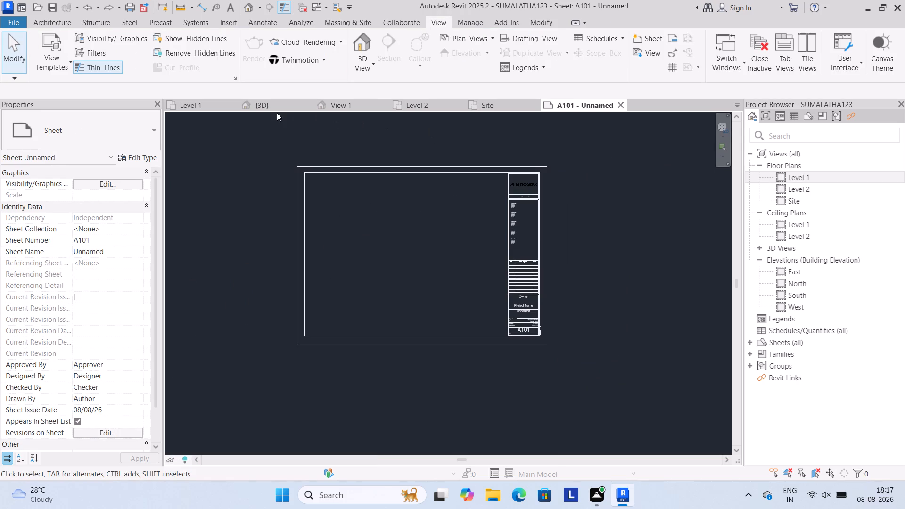
Dismiss the save reminder and open the Level 1 floor plan view with the whole site outline in view.
{"action": "left_click", "coordinate": [337, 104]}
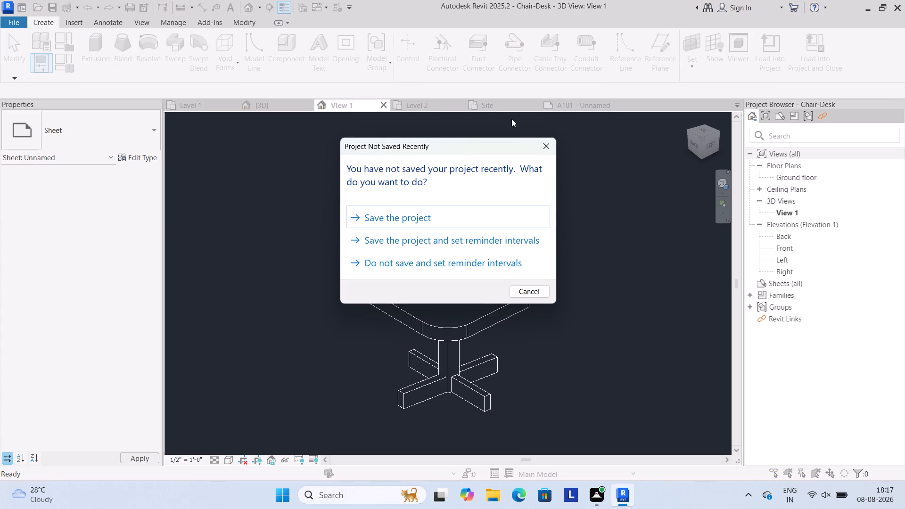
{"action": "left_click", "coordinate": [547, 144]}
{"action": "left_click", "coordinate": [200, 108]}
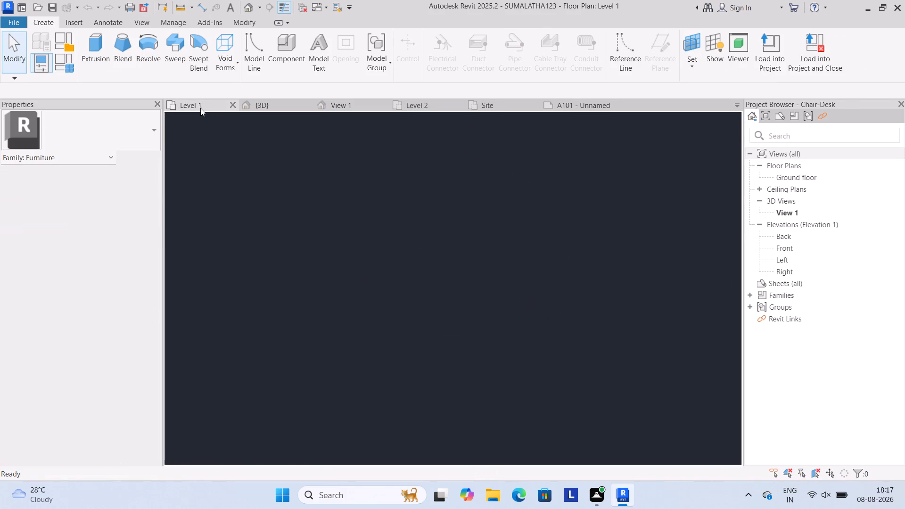
{"action": "scroll", "coordinate": [364, 205], "scroll_direction": "down", "scroll_amount": 3}
{"action": "scroll", "coordinate": [391, 263], "scroll_direction": "down", "scroll_amount": 4}
{"action": "scroll", "coordinate": [387, 191], "scroll_direction": "up", "scroll_amount": 3}
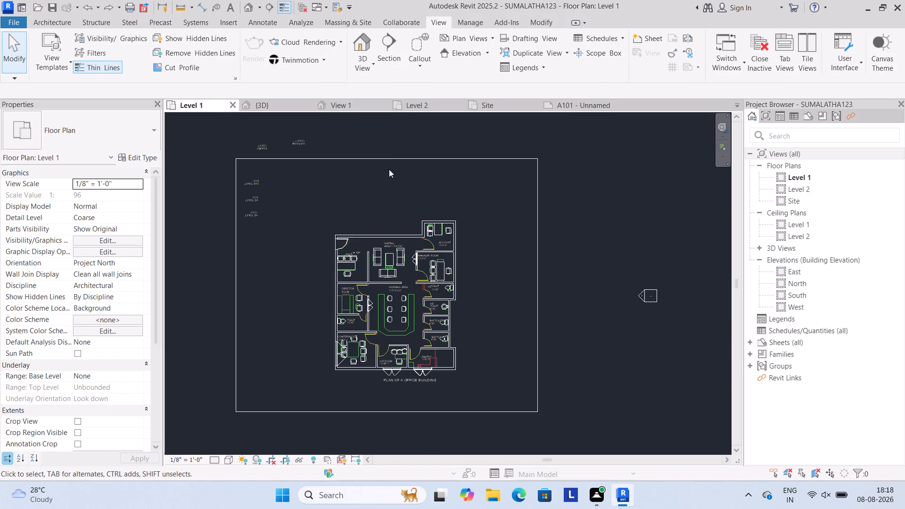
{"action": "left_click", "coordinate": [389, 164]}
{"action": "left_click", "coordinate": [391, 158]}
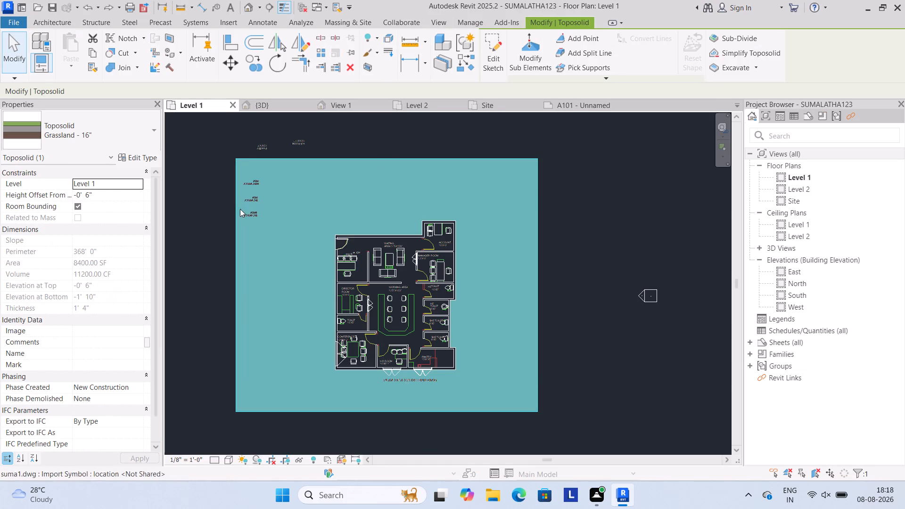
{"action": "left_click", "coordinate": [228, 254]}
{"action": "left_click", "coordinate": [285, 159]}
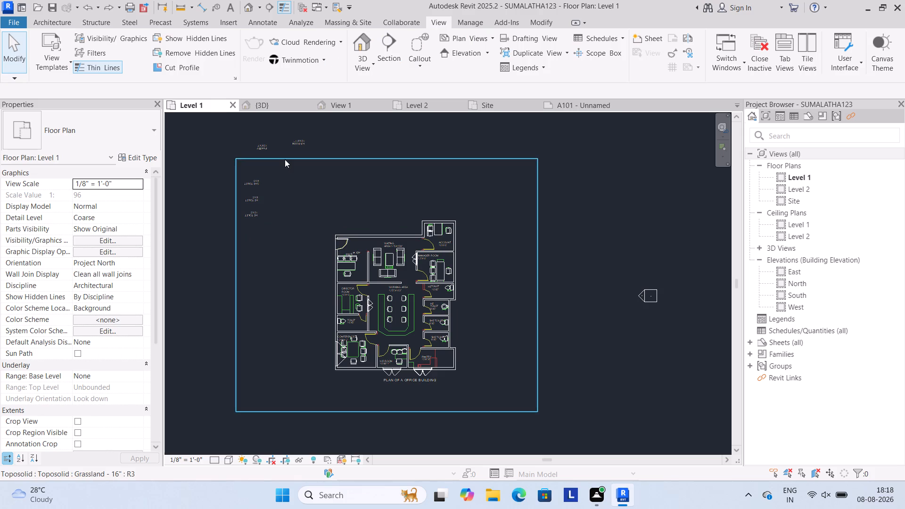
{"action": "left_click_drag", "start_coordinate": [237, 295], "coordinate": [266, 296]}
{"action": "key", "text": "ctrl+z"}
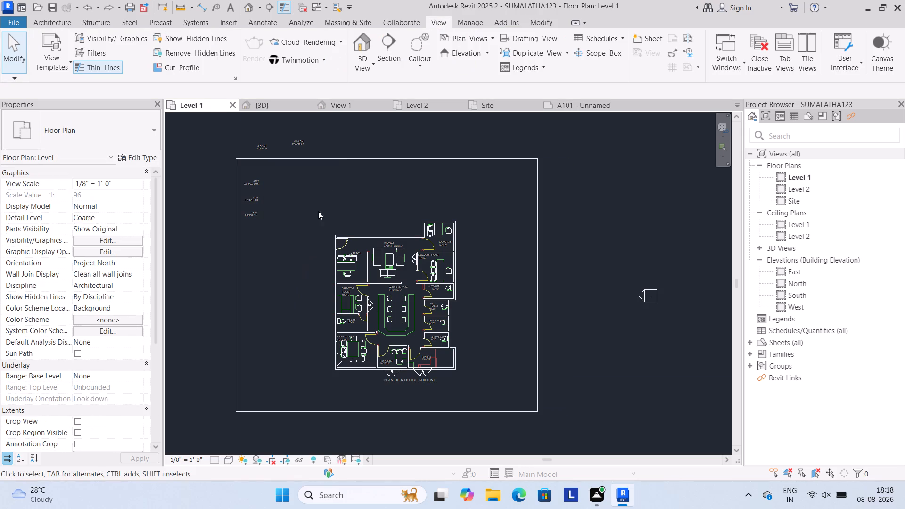
Edit the Grassland toposolid's boundary sketch and nudge its north edge about 4 ft inward, making the side edges 80' long.
{"action": "left_click", "coordinate": [343, 156]}
{"action": "left_click", "coordinate": [496, 46]}
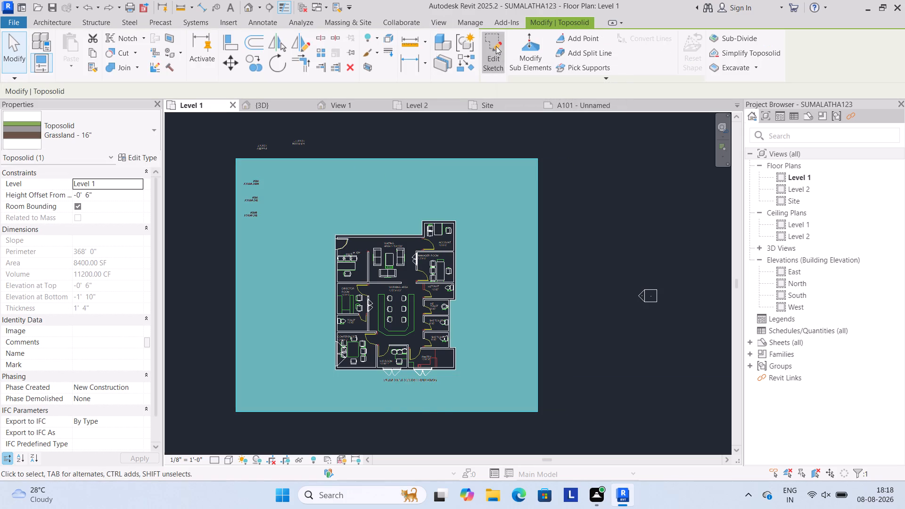
{"action": "left_click", "coordinate": [399, 159]}
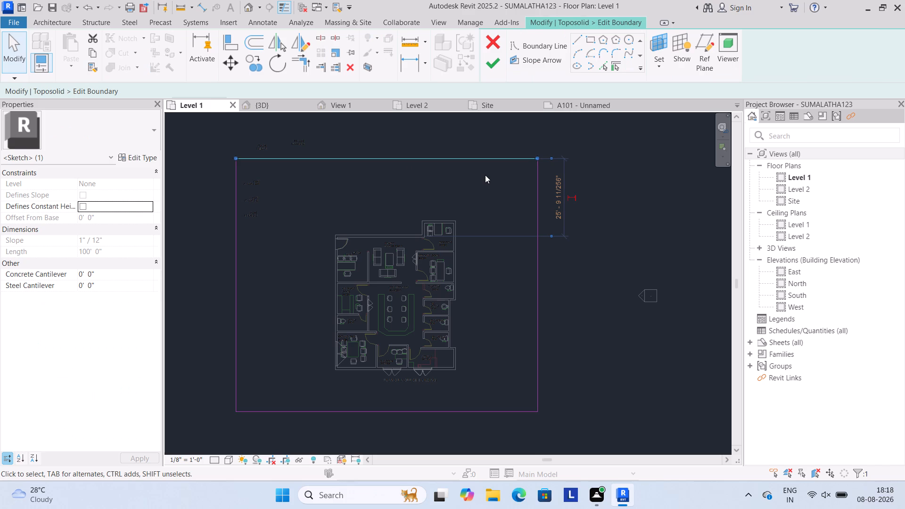
{"action": "key", "text": "Down"}
{"action": "key", "text": "Down"}
{"action": "key", "text": "Down"}
{"action": "key", "text": "Down"}
Nudge the toposolid's east boundary edge 7 ft inward, to 20' - 5 83/256" from the building.
{"action": "left_click", "coordinate": [541, 294]}
{"action": "key", "text": "Down"}
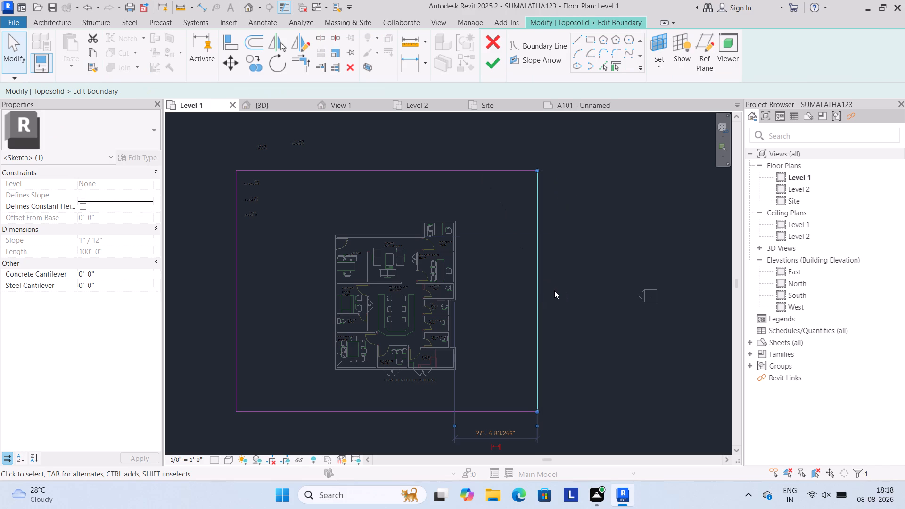
{"action": "key", "text": "Left"}
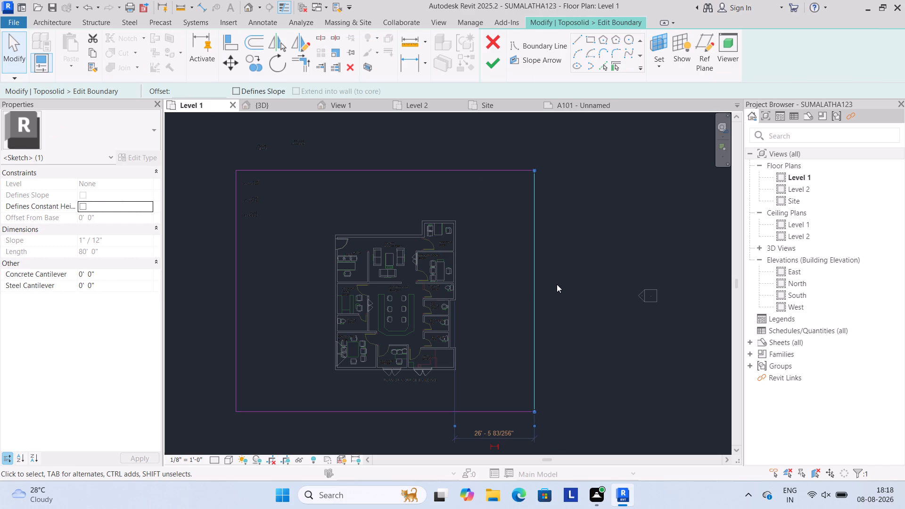
{"action": "key", "text": "Left"}
{"action": "key", "text": "Left"}
{"action": "key", "text": "Left"}
{"action": "key", "text": "Left"}
{"action": "key", "text": "Left"}
{"action": "key", "text": "Left"}
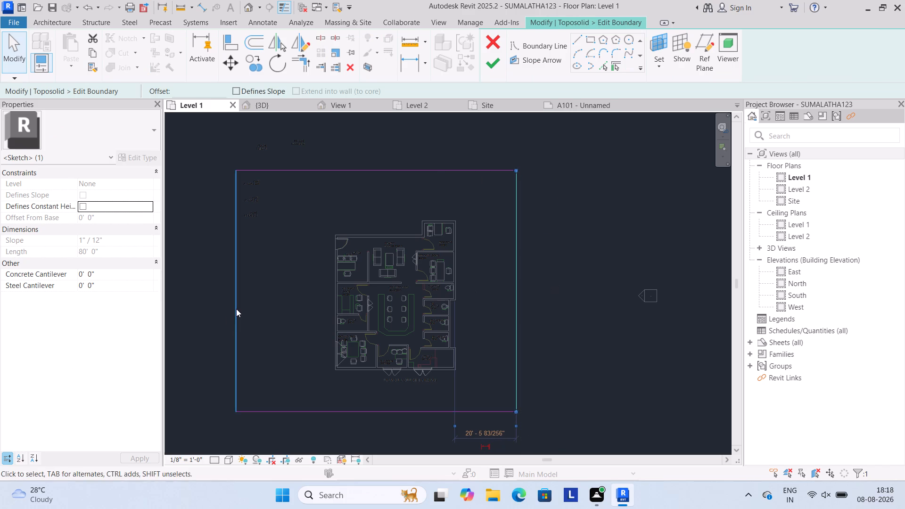
Nudge the toposolid's west boundary edge inward until the south edge is 82' long, and finish the boundary sketch.
{"action": "left_click", "coordinate": [236, 309]}
{"action": "key", "text": "Right"}
{"action": "key", "text": "Right"}
{"action": "key", "text": "Right"}
{"action": "key", "text": "Right"}
{"action": "key", "text": "Right"}
{"action": "key", "text": "Right"}
{"action": "key", "text": "Right"}
{"action": "key", "text": "Right"}
{"action": "key", "text": "Right"}
{"action": "key", "text": "Right"}
{"action": "key", "text": "Right"}
{"action": "key", "text": "Right"}
{"action": "key", "text": "Right"}
{"action": "key", "text": "Right"}
{"action": "key", "text": "Right"}
{"action": "key", "text": "Right"}
{"action": "key", "text": "Right"}
{"action": "key", "text": "Right"}
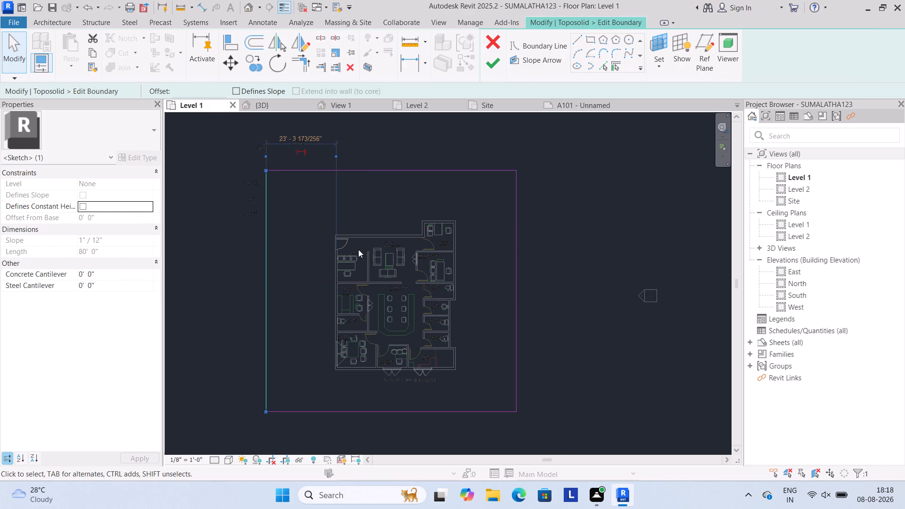
{"action": "left_click", "coordinate": [377, 412]}
{"action": "key", "text": "Right"}
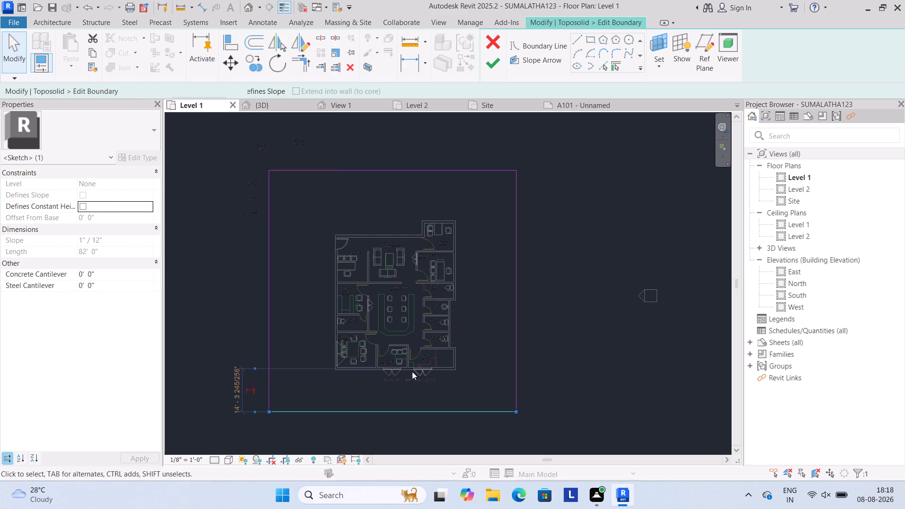
{"action": "left_click", "coordinate": [344, 203]}
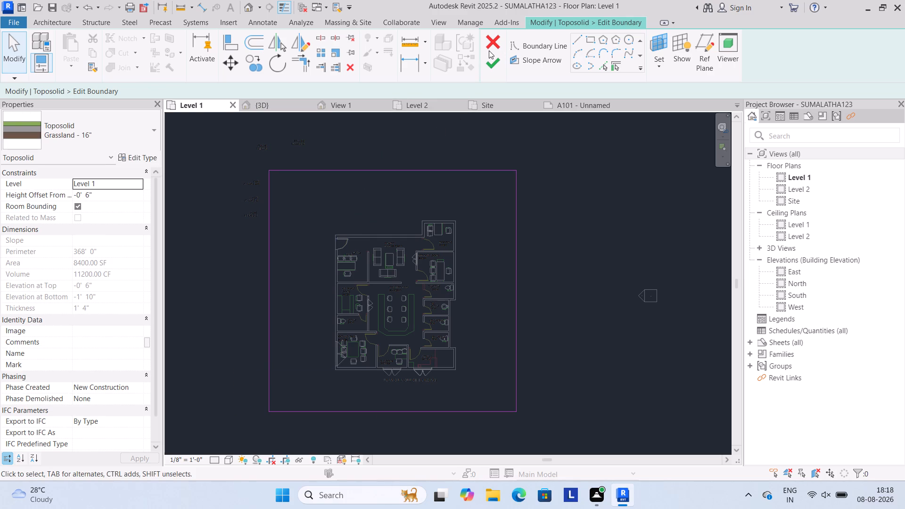
{"action": "left_click", "coordinate": [493, 57]}
{"action": "scroll", "coordinate": [246, 224], "scroll_direction": "down", "scroll_amount": 3}
{"action": "scroll", "coordinate": [262, 290], "scroll_direction": "down", "scroll_amount": 4}
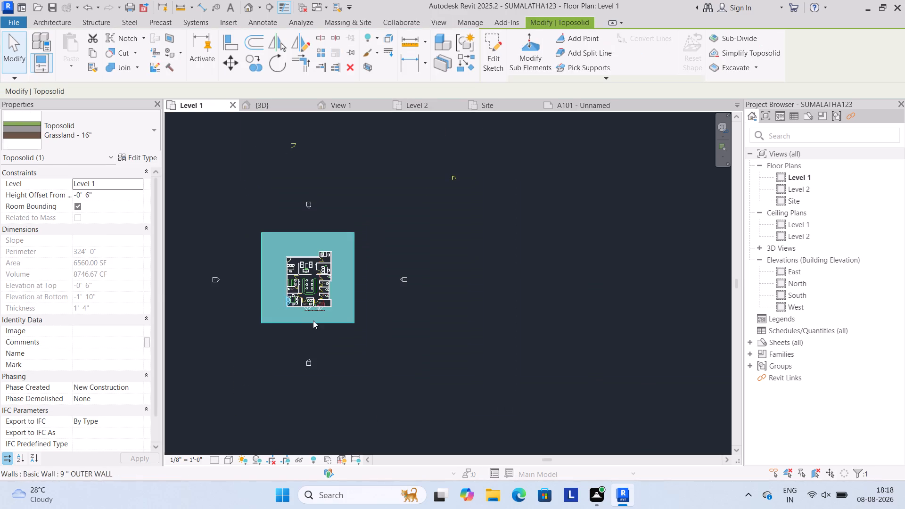
{"action": "left_click", "coordinate": [359, 336]}
Enable Crop View, Crop Region Visible and Annotation Crop for the Level 1 floor plan.
{"action": "scroll", "coordinate": [365, 256], "scroll_direction": "up", "scroll_amount": 3}
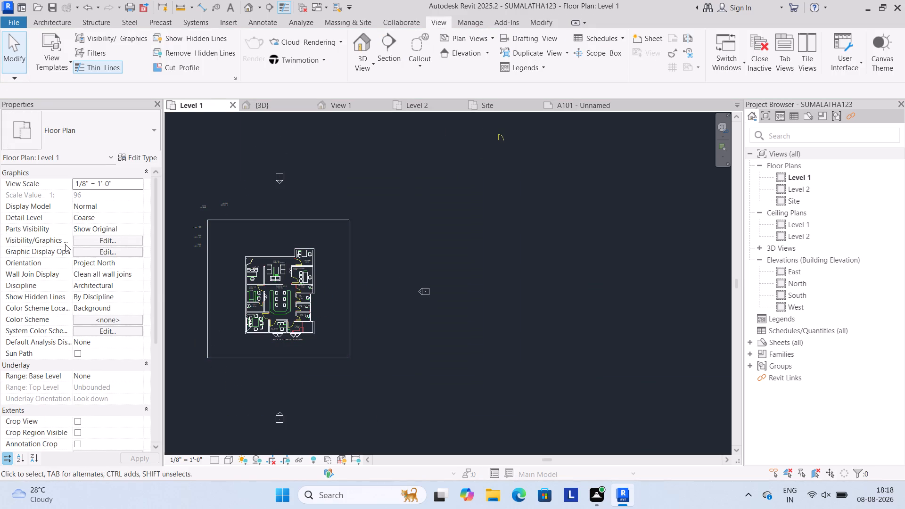
{"action": "scroll", "coordinate": [87, 394], "scroll_direction": "down", "scroll_amount": 2}
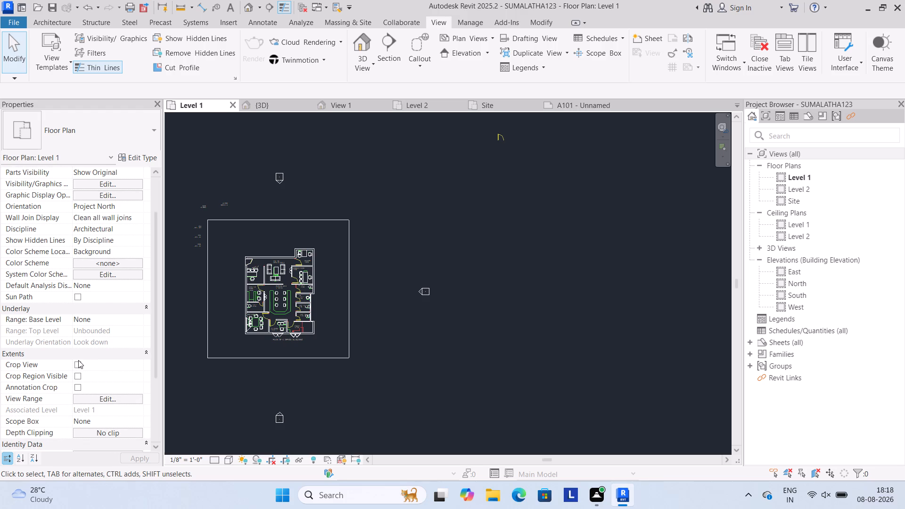
{"action": "left_click", "coordinate": [78, 363]}
{"action": "scroll", "coordinate": [309, 266], "scroll_direction": "up", "scroll_amount": 1}
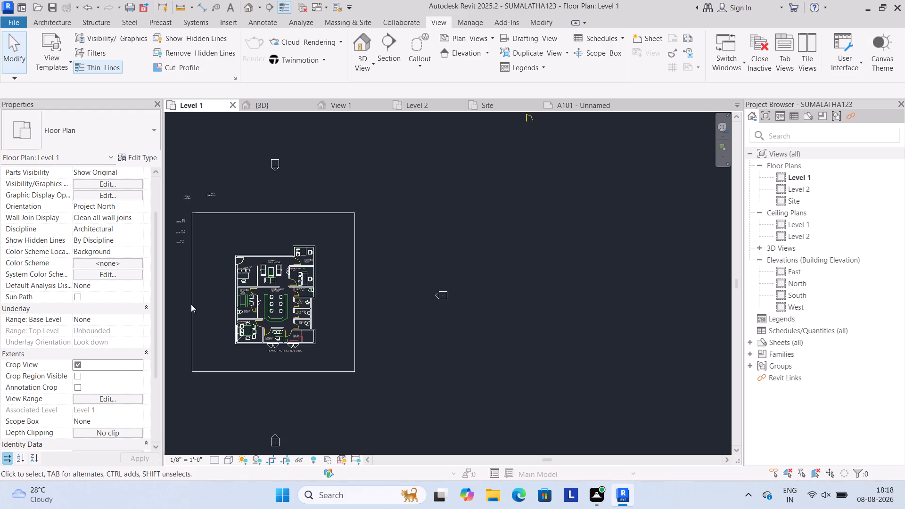
{"action": "scroll", "coordinate": [228, 272], "scroll_direction": "up", "scroll_amount": 1}
{"action": "middle_click_drag", "start_coordinate": [239, 264], "coordinate": [282, 238]}
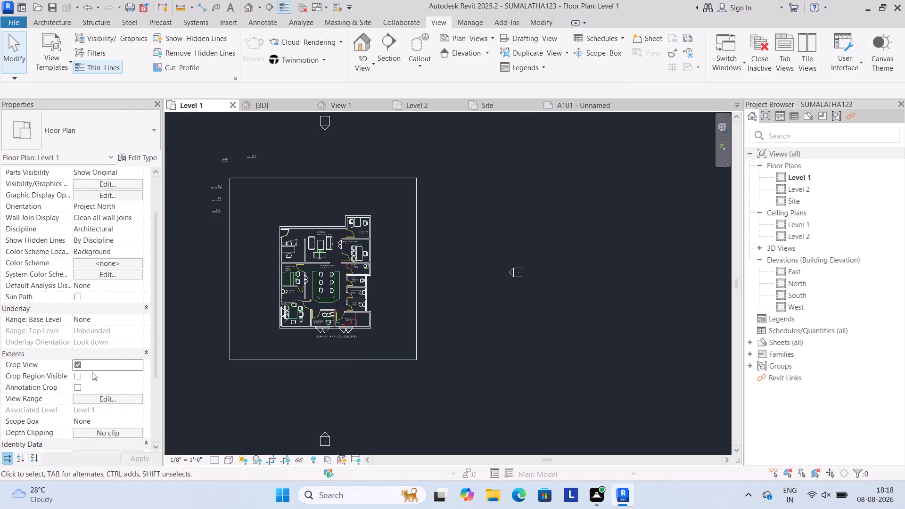
{"action": "left_click", "coordinate": [75, 373]}
{"action": "left_click", "coordinate": [77, 385]}
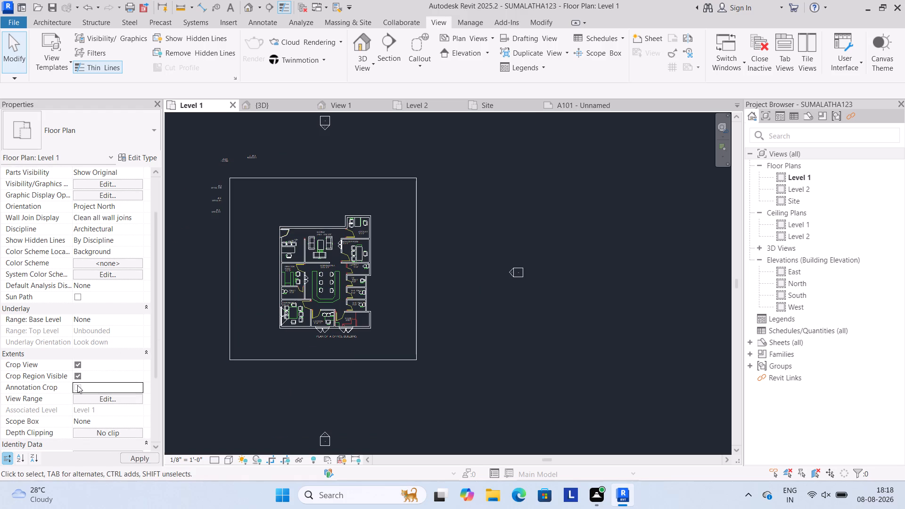
{"action": "scroll", "coordinate": [102, 361], "scroll_direction": "down", "scroll_amount": 2}
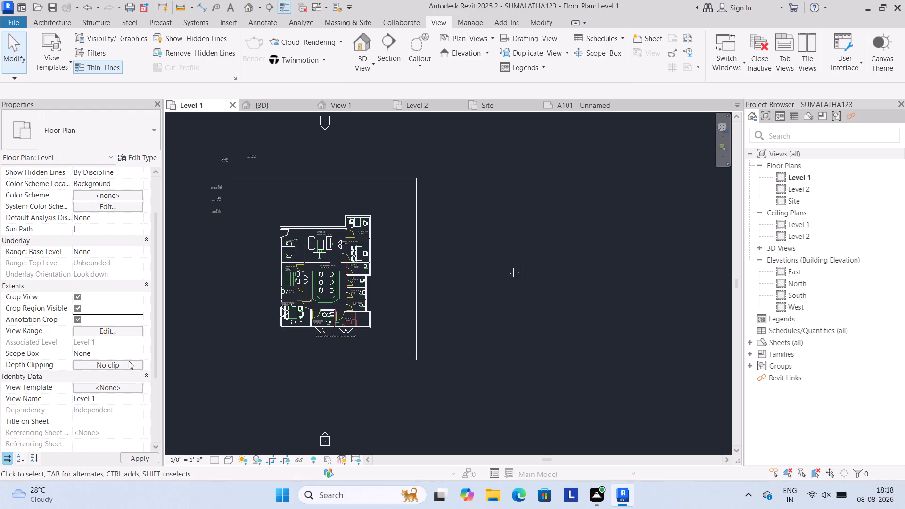
{"action": "scroll", "coordinate": [112, 367], "scroll_direction": "down", "scroll_amount": 4}
{"action": "scroll", "coordinate": [109, 306], "scroll_direction": "up", "scroll_amount": 3}
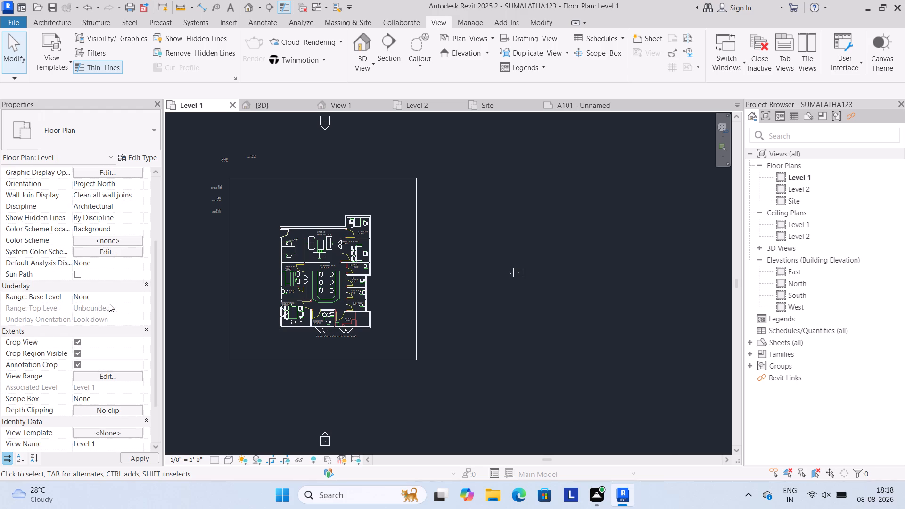
{"action": "scroll", "coordinate": [348, 192], "scroll_direction": "down", "scroll_amount": 8}
{"action": "scroll", "coordinate": [358, 257], "scroll_direction": "up", "scroll_amount": 3}
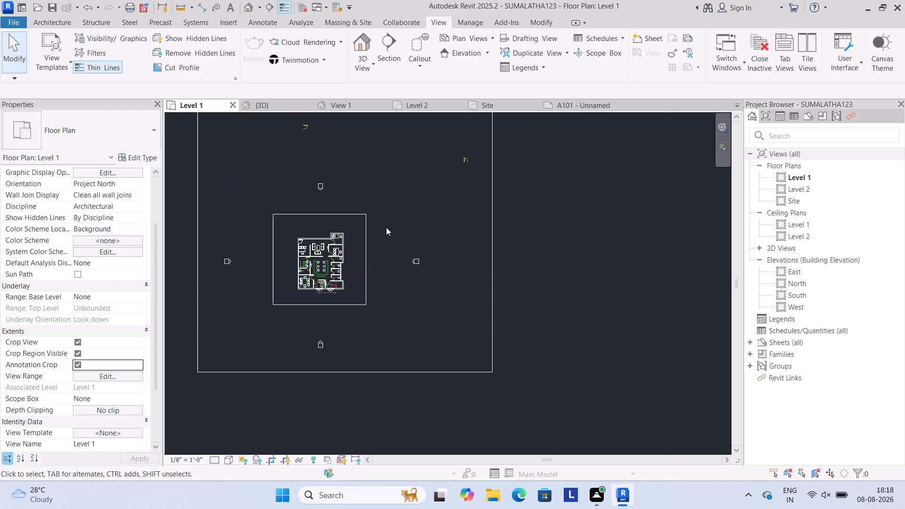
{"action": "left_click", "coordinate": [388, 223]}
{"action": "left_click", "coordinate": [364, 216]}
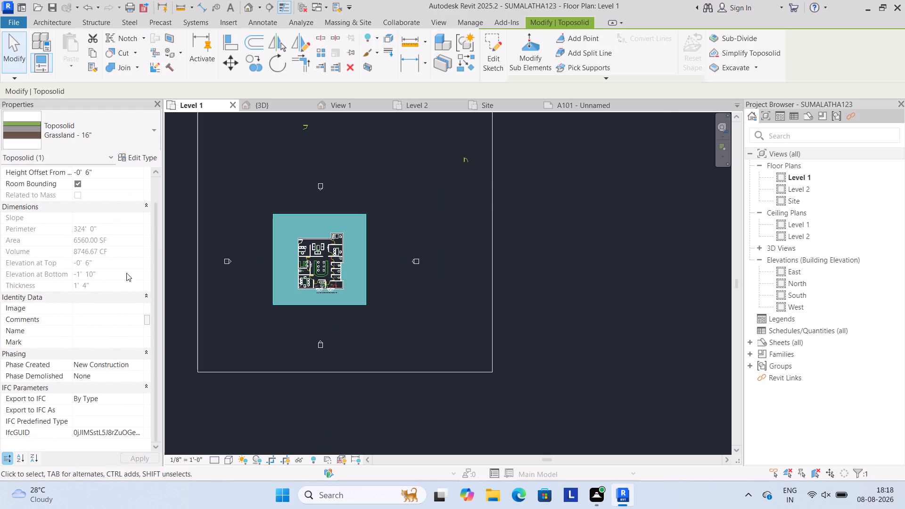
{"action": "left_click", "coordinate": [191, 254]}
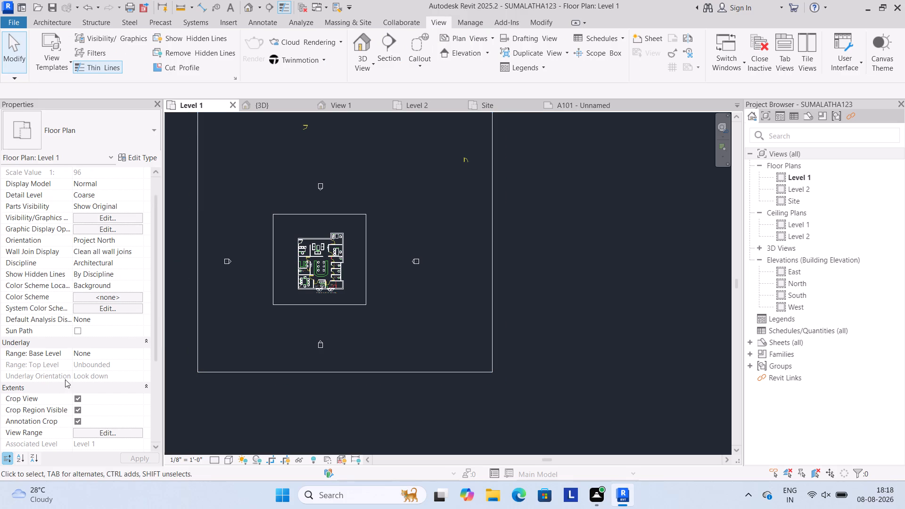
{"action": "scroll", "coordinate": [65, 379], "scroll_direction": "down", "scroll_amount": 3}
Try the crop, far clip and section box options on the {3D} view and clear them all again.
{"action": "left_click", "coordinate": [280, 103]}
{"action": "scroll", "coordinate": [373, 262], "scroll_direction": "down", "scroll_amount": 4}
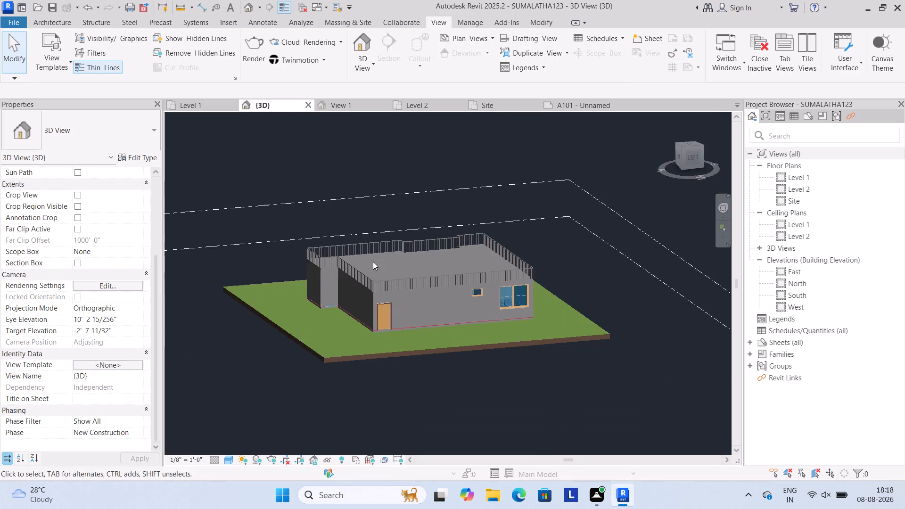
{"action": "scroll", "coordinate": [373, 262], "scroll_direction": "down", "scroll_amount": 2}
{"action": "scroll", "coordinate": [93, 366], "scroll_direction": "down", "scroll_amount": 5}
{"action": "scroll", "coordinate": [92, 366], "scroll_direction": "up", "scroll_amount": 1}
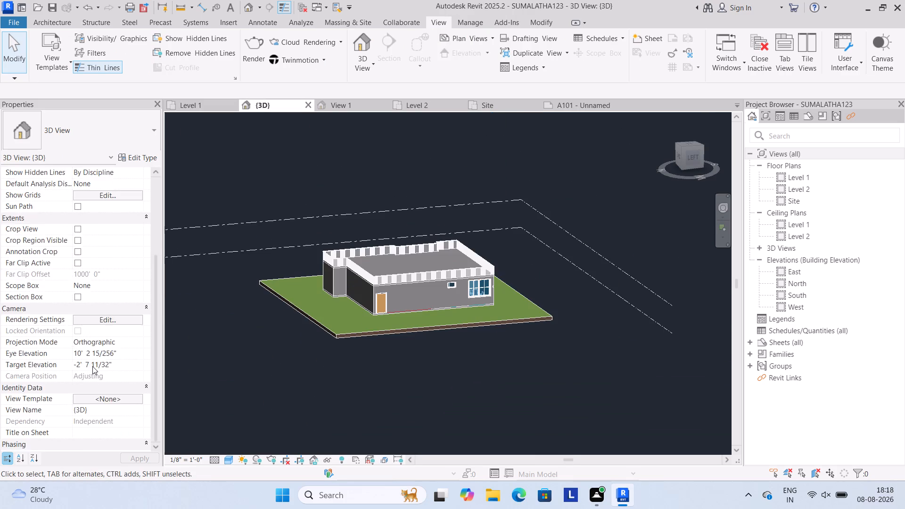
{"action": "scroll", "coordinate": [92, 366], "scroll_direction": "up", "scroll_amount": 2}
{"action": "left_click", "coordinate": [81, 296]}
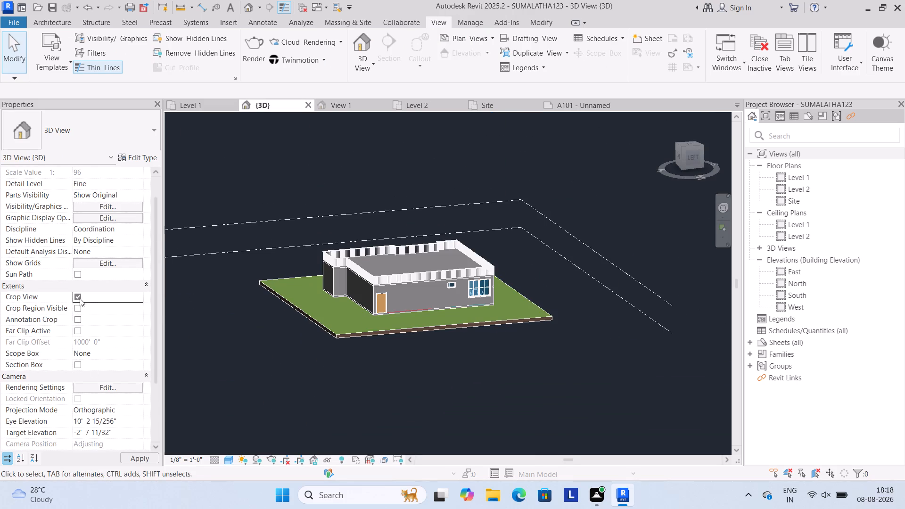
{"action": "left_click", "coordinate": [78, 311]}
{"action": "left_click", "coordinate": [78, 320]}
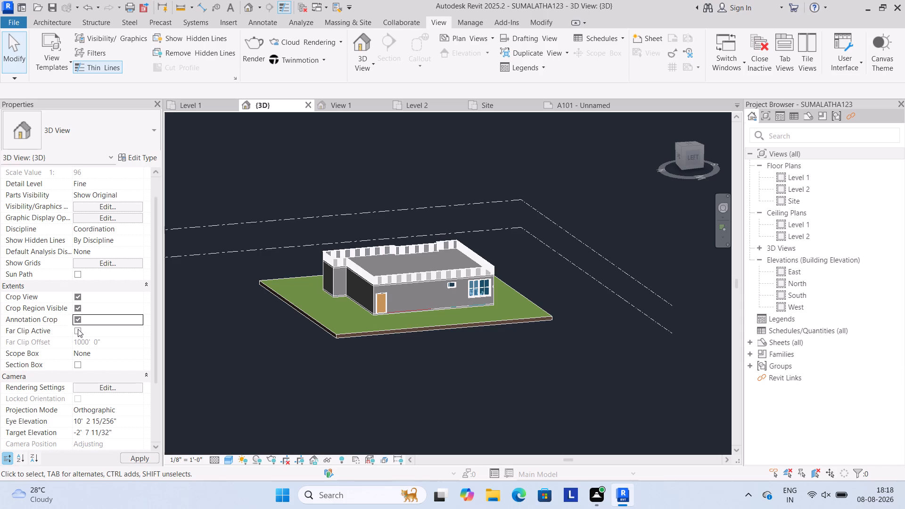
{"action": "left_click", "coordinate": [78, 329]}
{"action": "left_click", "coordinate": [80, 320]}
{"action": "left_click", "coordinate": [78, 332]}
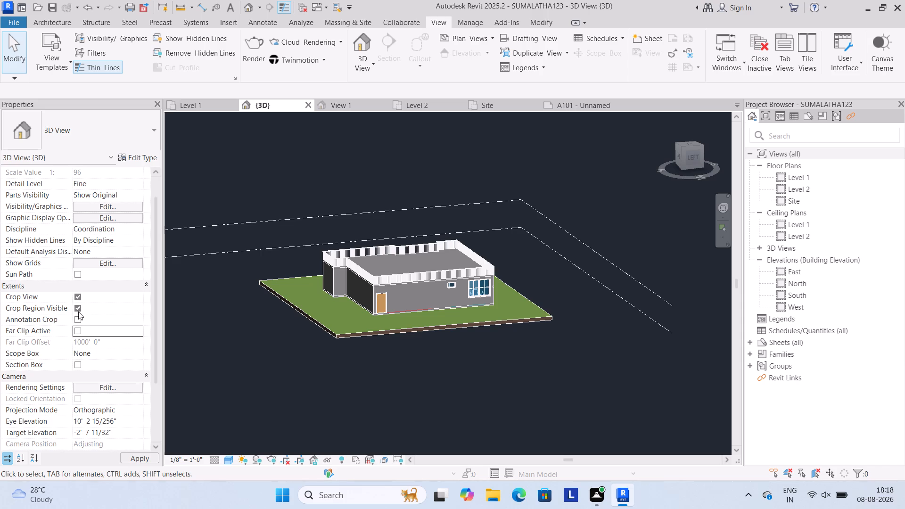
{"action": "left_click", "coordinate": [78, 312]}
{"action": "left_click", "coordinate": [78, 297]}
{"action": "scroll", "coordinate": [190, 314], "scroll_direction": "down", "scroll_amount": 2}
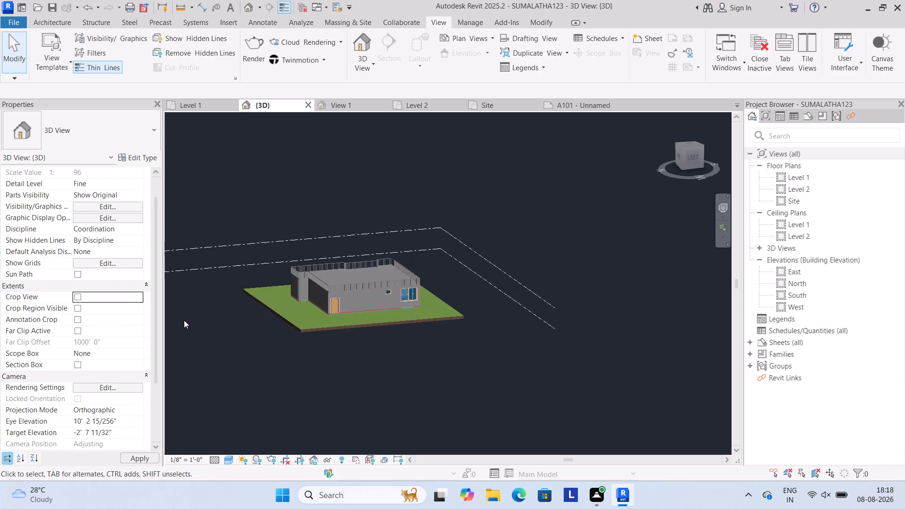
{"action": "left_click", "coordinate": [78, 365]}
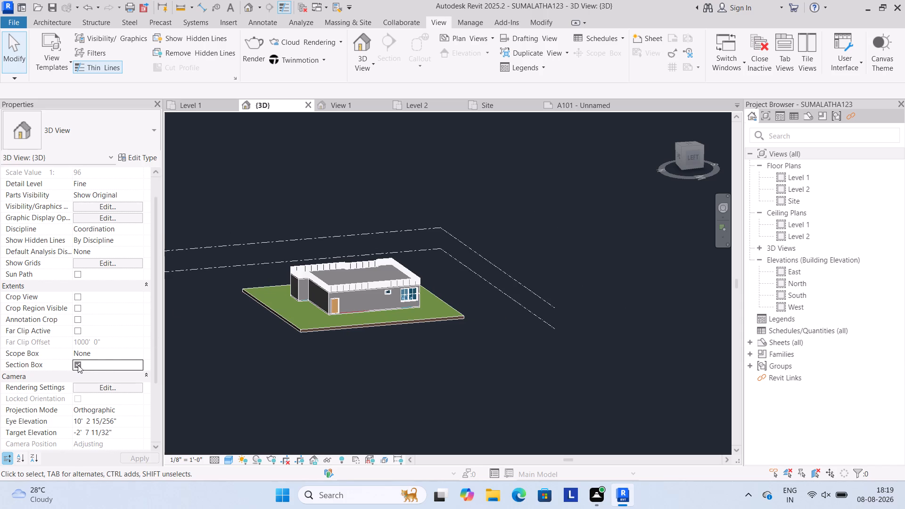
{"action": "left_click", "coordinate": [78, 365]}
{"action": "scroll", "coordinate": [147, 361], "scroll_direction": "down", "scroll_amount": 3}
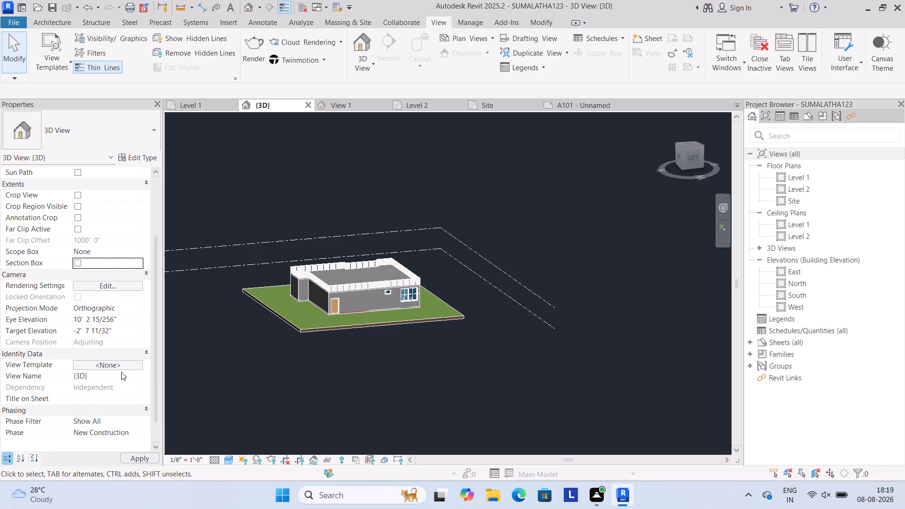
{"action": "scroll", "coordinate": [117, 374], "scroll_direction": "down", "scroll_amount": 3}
Return to the Level 1 floor plan and examine the full extent of its crop region around the site.
{"action": "left_click", "coordinate": [206, 107]}
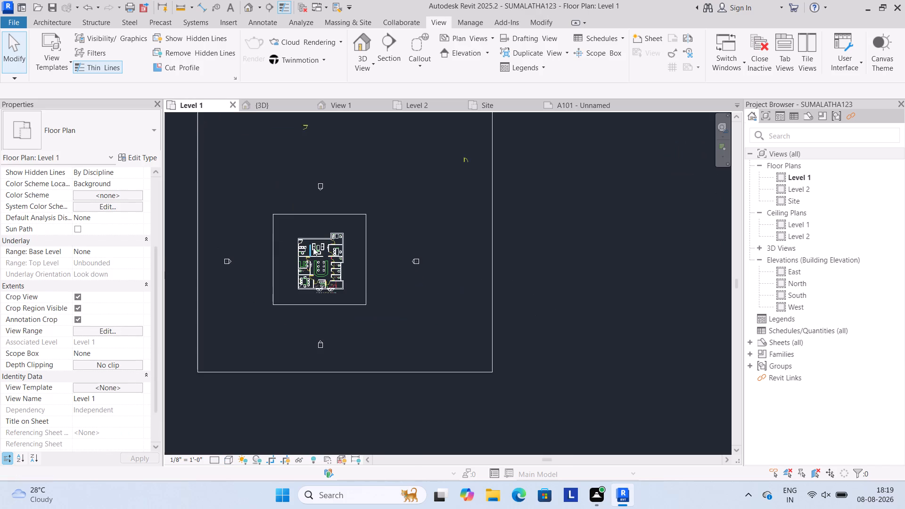
{"action": "scroll", "coordinate": [315, 251], "scroll_direction": "up", "scroll_amount": 3}
{"action": "middle_click_drag", "start_coordinate": [335, 204], "coordinate": [330, 288]}
{"action": "scroll", "coordinate": [338, 271], "scroll_direction": "down", "scroll_amount": 8}
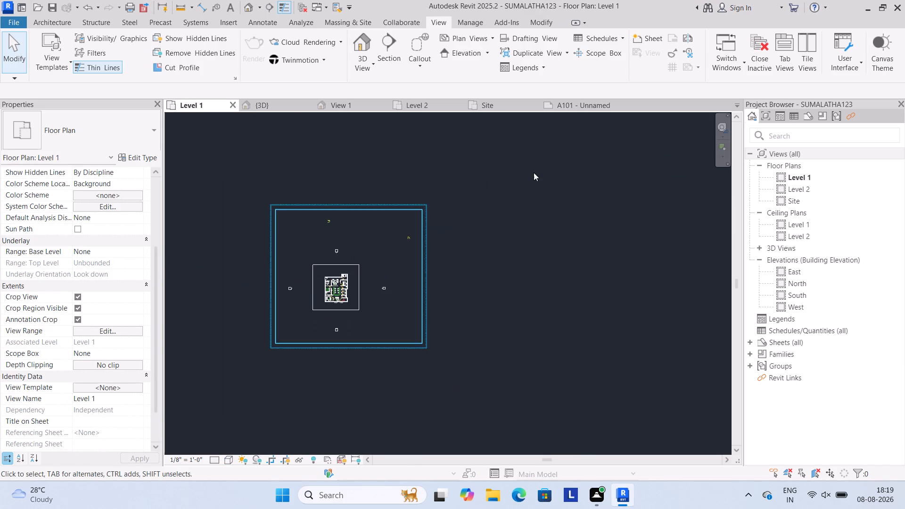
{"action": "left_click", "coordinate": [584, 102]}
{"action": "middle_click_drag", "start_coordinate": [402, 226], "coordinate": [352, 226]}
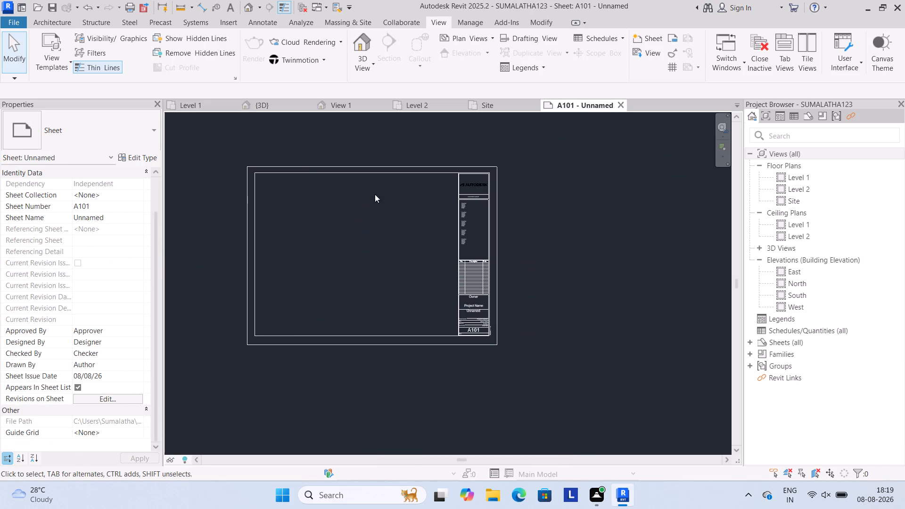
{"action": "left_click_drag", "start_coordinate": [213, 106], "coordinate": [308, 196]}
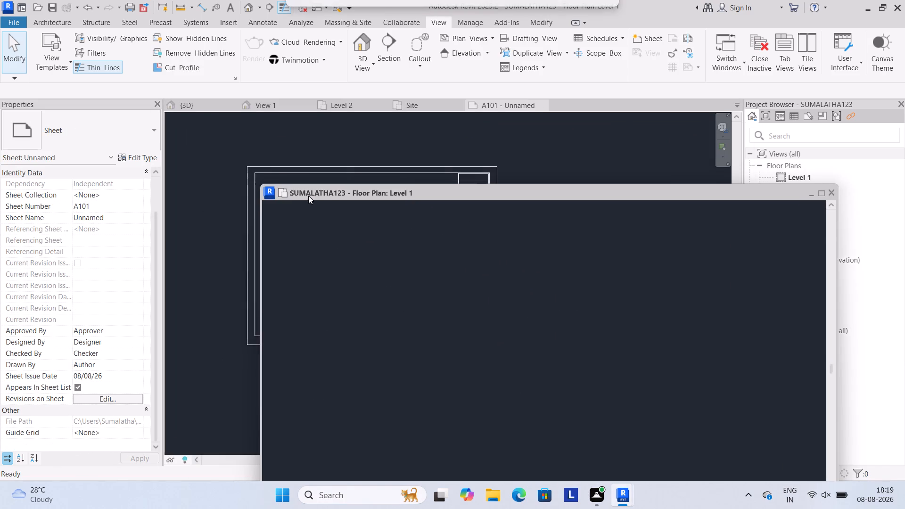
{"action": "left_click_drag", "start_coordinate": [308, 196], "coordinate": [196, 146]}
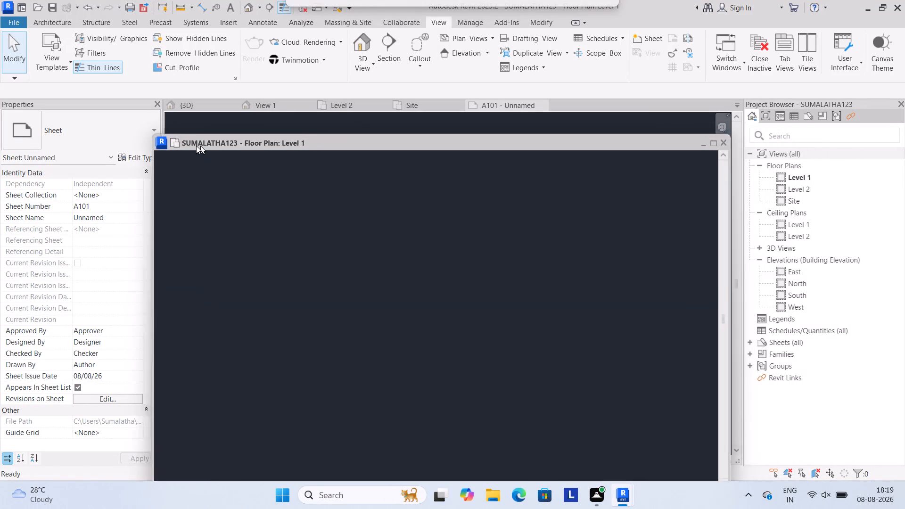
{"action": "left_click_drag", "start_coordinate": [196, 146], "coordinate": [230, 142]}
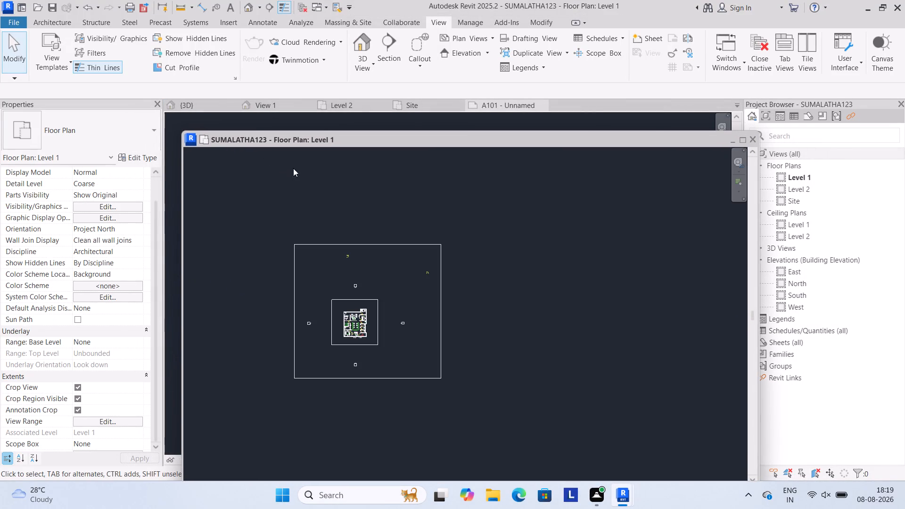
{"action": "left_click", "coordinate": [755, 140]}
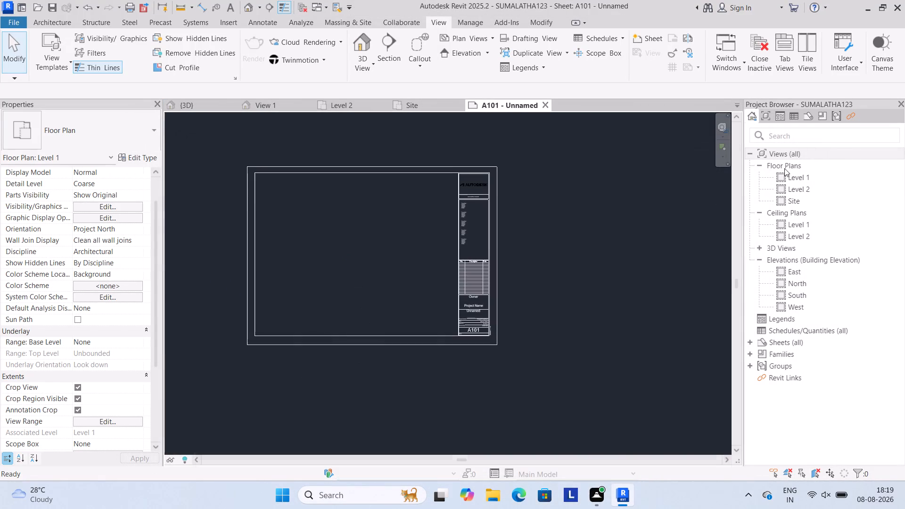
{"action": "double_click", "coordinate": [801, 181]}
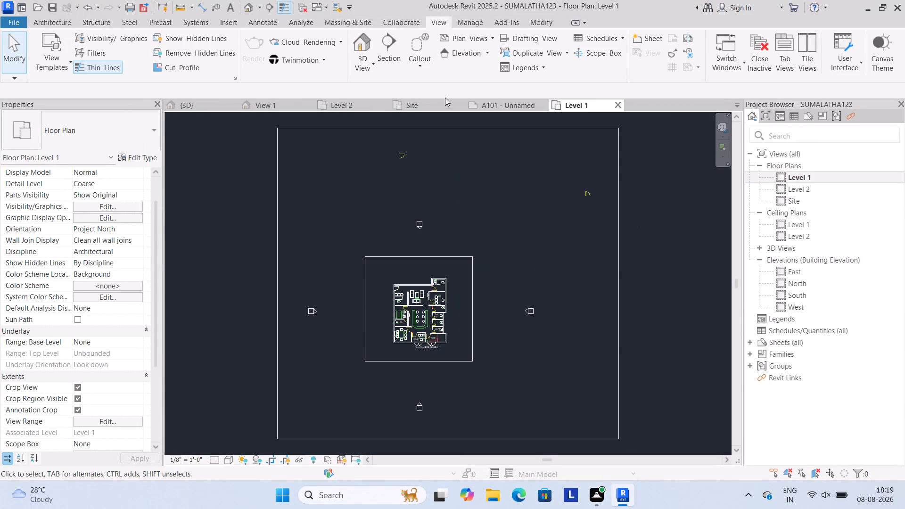
Place the {3D} view on sheet A101 and move its viewport up within the upper part of the border.
{"action": "left_click", "coordinate": [500, 99]}
{"action": "left_click", "coordinate": [503, 107]}
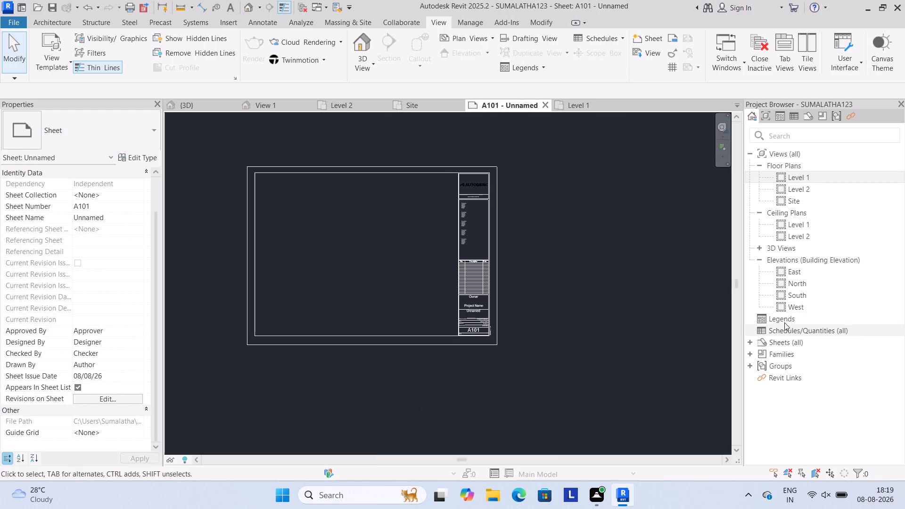
{"action": "left_click", "coordinate": [760, 247]}
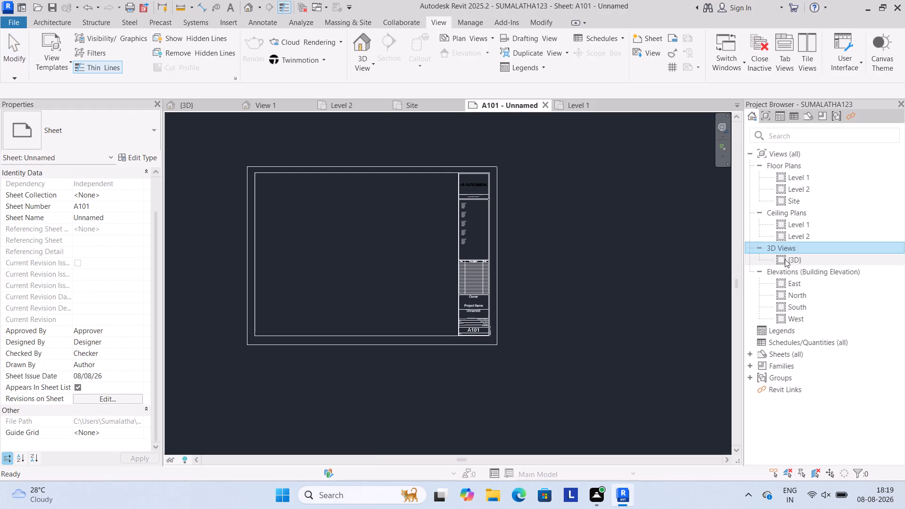
{"action": "left_click_drag", "start_coordinate": [785, 258], "coordinate": [368, 228]}
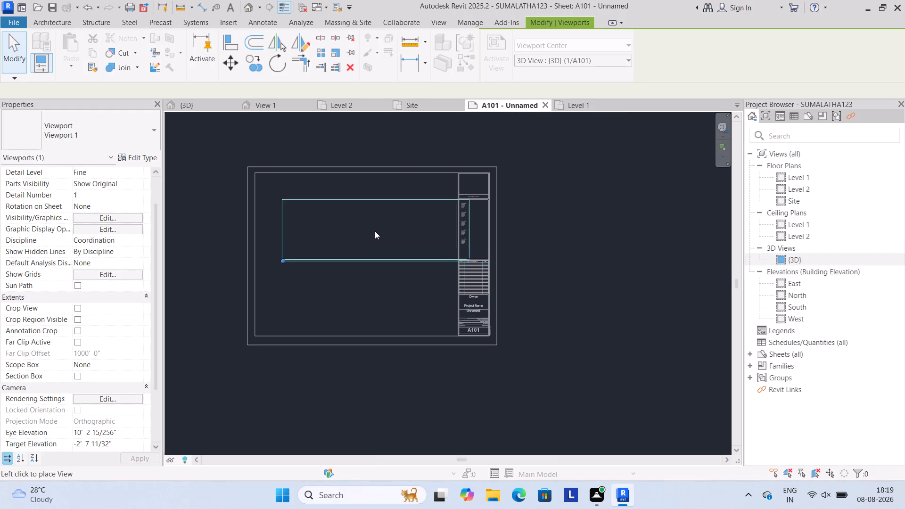
{"action": "scroll", "coordinate": [375, 231], "scroll_direction": "up", "scroll_amount": 2}
{"action": "left_click", "coordinate": [332, 221]}
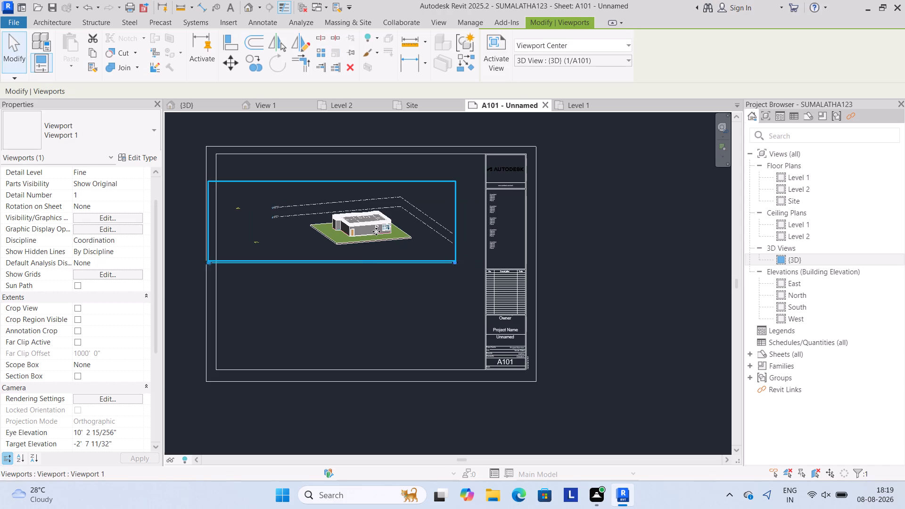
{"action": "left_click_drag", "start_coordinate": [374, 261], "coordinate": [394, 245]}
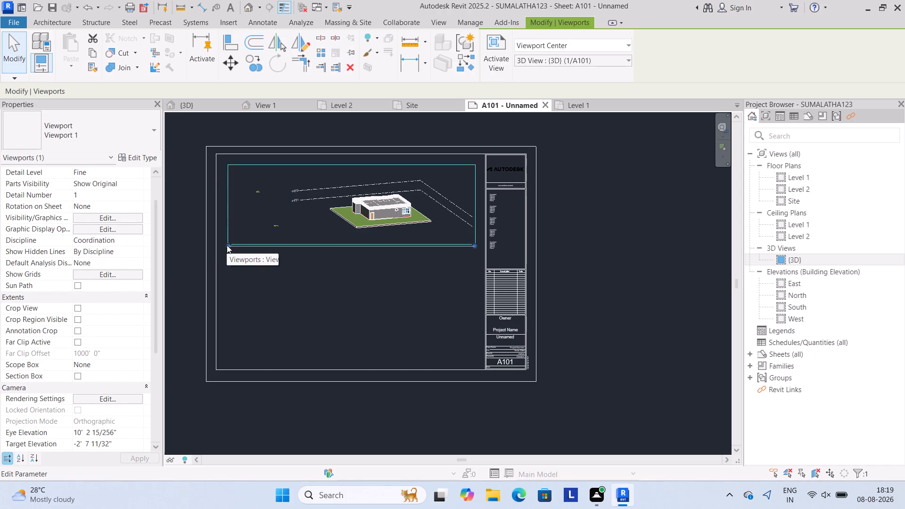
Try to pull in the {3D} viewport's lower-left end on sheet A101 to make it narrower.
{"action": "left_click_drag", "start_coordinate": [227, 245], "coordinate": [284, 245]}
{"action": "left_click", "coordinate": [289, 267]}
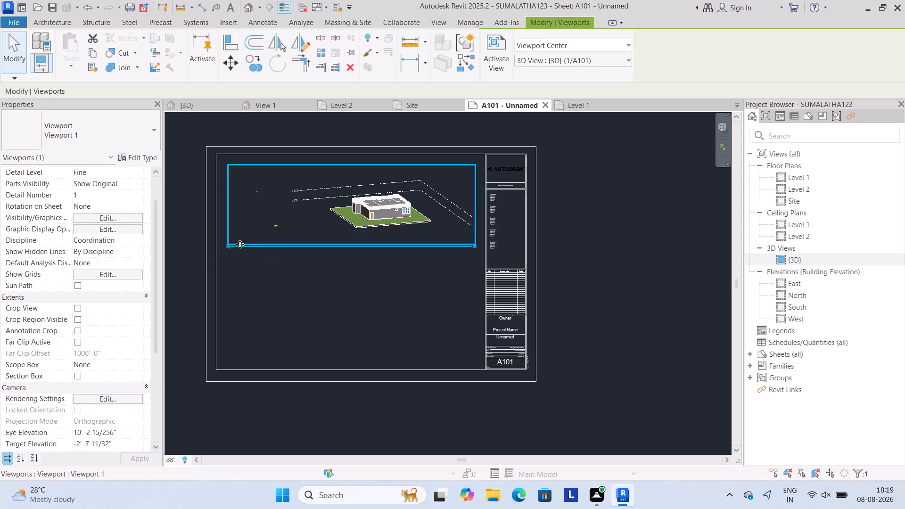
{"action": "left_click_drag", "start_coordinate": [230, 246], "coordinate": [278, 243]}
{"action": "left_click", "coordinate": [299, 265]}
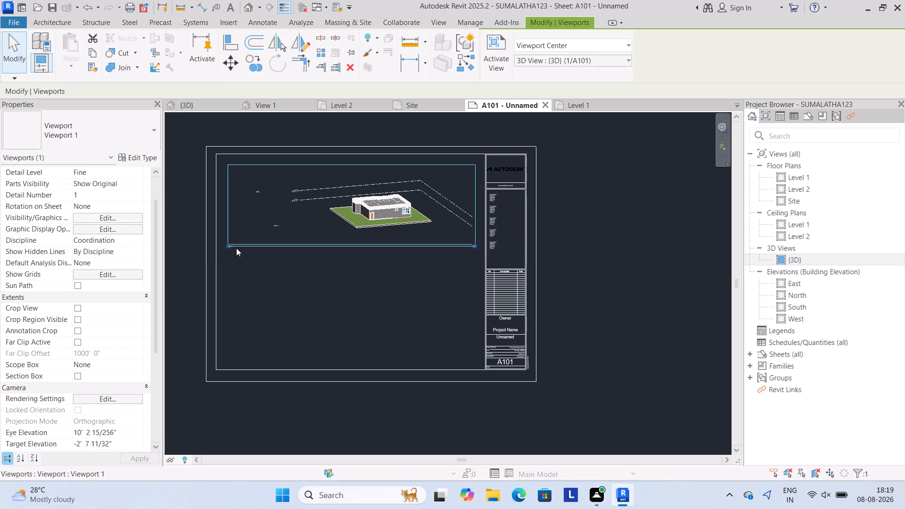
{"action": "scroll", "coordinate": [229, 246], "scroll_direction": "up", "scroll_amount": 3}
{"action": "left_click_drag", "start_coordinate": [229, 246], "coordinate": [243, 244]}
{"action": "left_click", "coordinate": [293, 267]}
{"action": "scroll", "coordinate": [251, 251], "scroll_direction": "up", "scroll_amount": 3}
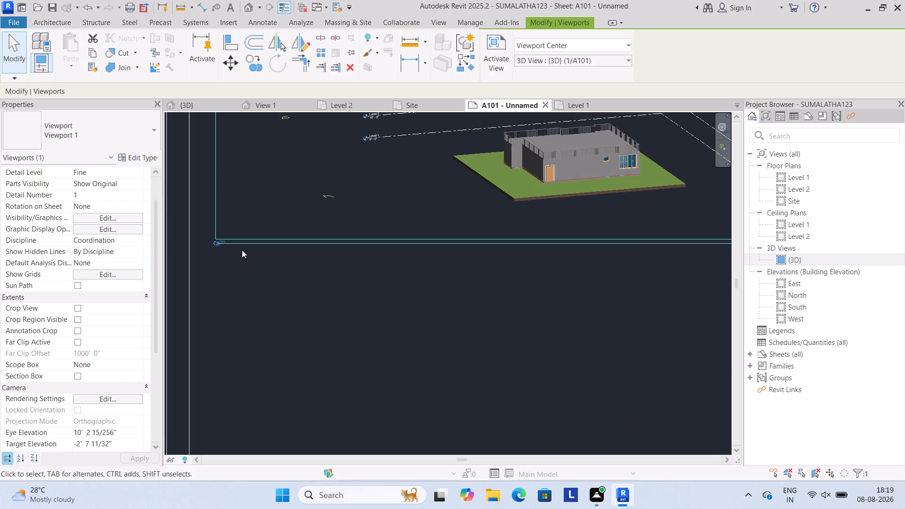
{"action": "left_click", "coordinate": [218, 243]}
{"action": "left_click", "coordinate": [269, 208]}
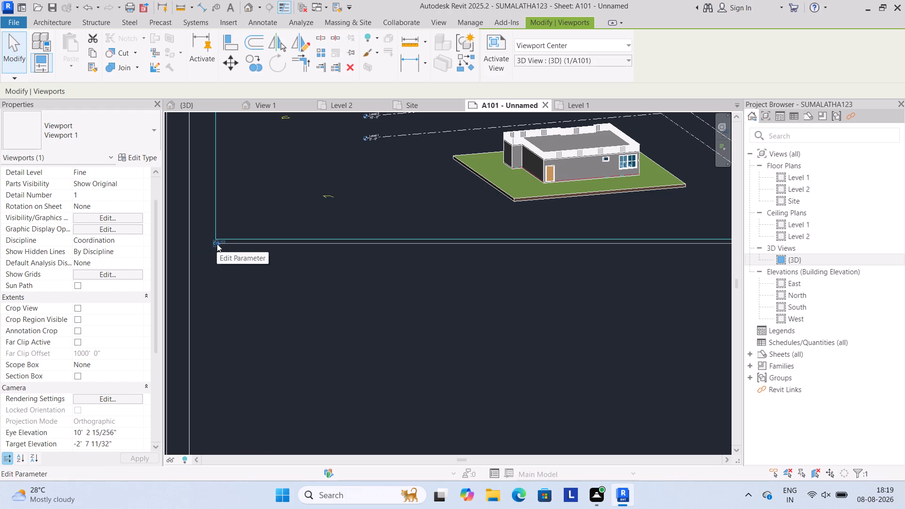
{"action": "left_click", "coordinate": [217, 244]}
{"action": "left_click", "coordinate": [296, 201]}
Examine the {3D} viewport's graphics, extents, camera and identity properties, and leave it deselected on the sheet.
{"action": "scroll", "coordinate": [177, 257], "scroll_direction": "down", "scroll_amount": 4}
{"action": "scroll", "coordinate": [126, 279], "scroll_direction": "down", "scroll_amount": 2}
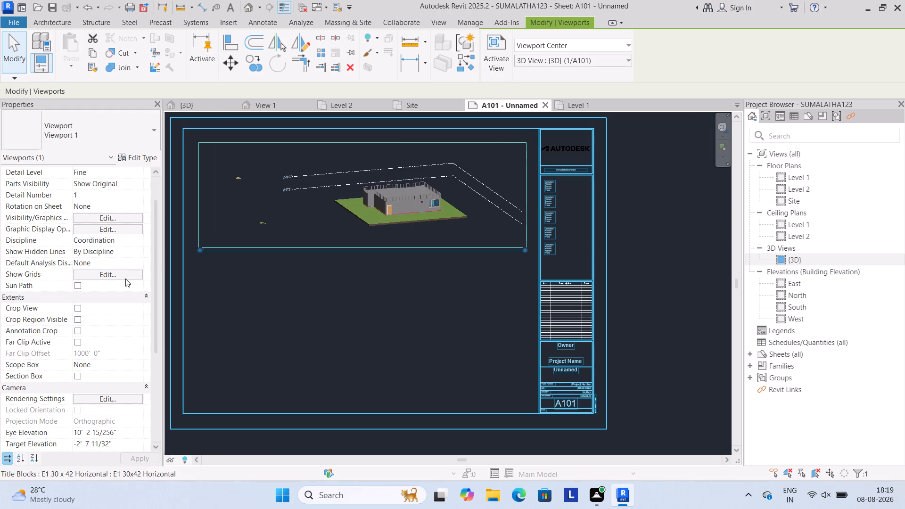
{"action": "scroll", "coordinate": [125, 279], "scroll_direction": "down", "scroll_amount": 2}
{"action": "left_click", "coordinate": [201, 181]}
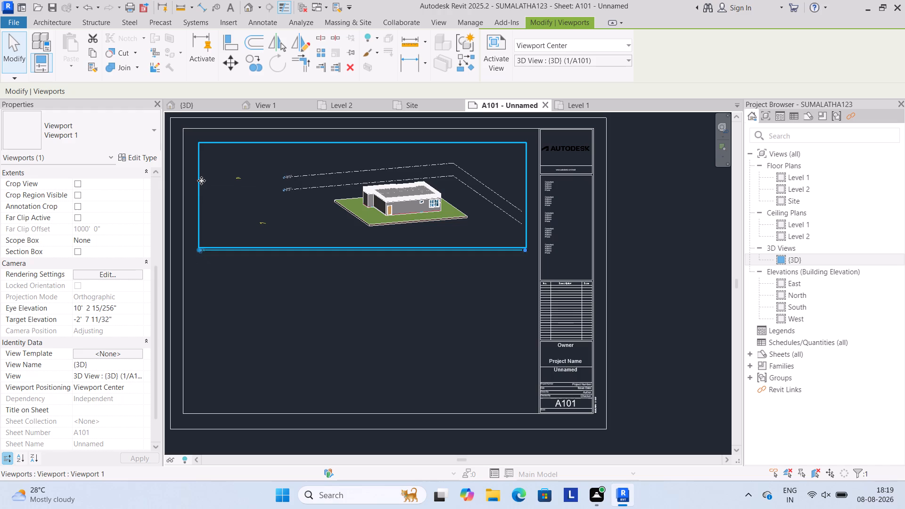
{"action": "scroll", "coordinate": [92, 293], "scroll_direction": "up", "scroll_amount": 6}
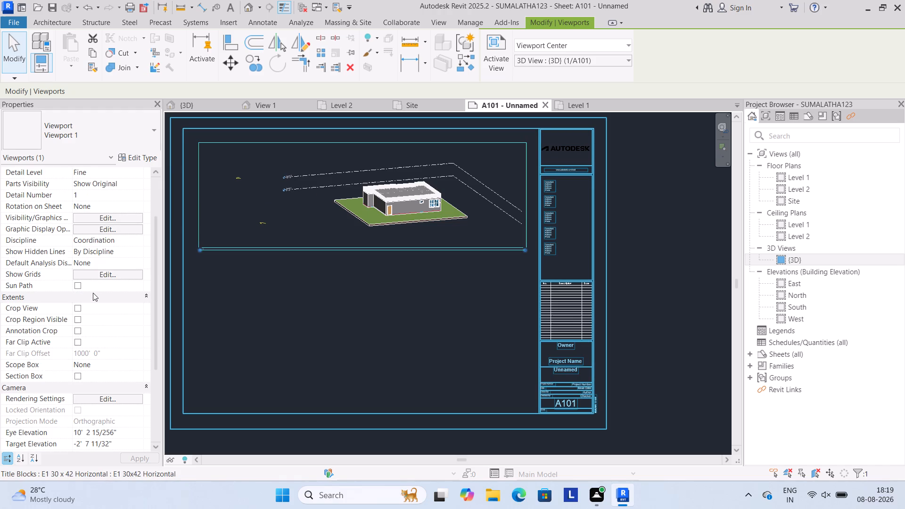
{"action": "scroll", "coordinate": [93, 293], "scroll_direction": "up", "scroll_amount": 3}
{"action": "scroll", "coordinate": [103, 337], "scroll_direction": "down", "scroll_amount": 4}
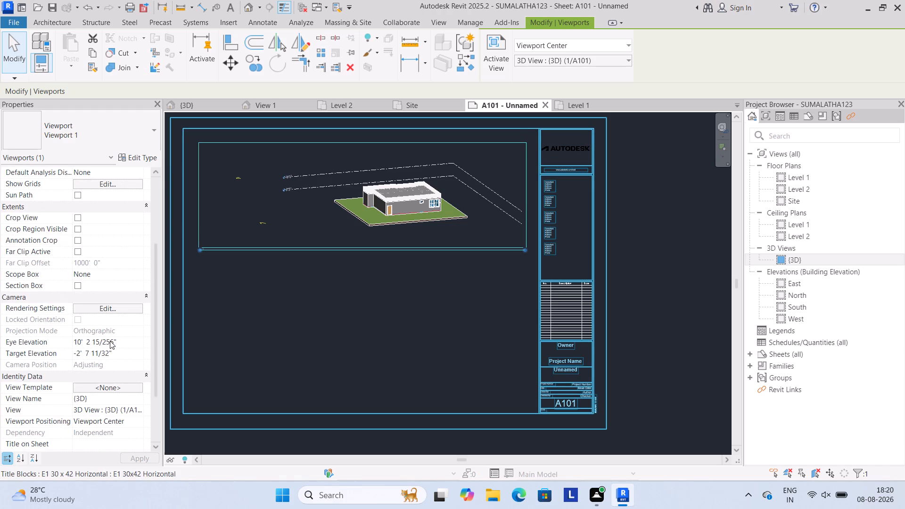
{"action": "scroll", "coordinate": [111, 342], "scroll_direction": "down", "scroll_amount": 3}
{"action": "left_click", "coordinate": [132, 332]}
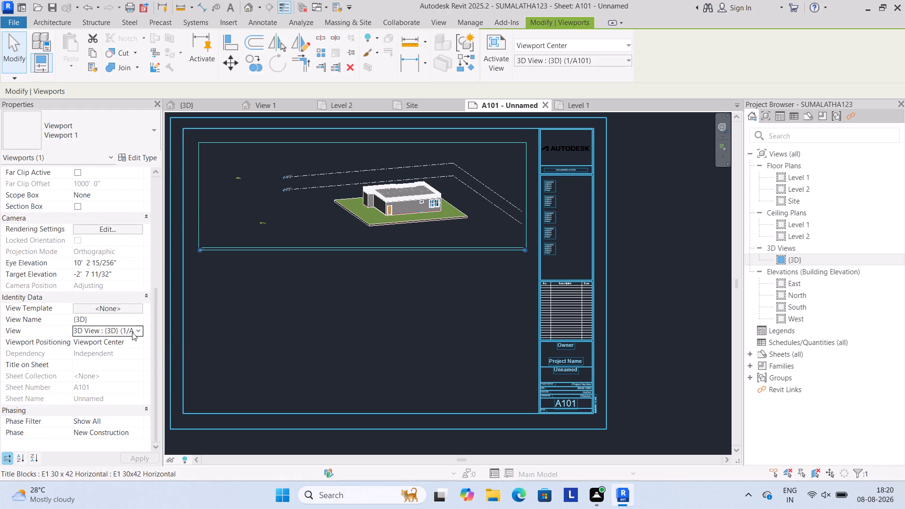
{"action": "scroll", "coordinate": [118, 338], "scroll_direction": "down", "scroll_amount": 4}
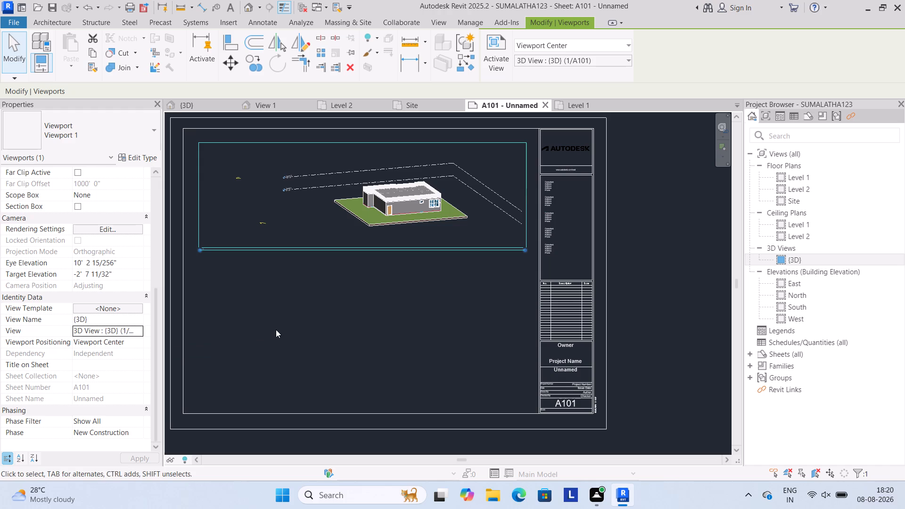
{"action": "left_click", "coordinate": [276, 329]}
{"action": "scroll", "coordinate": [395, 232], "scroll_direction": "down", "scroll_amount": 3}
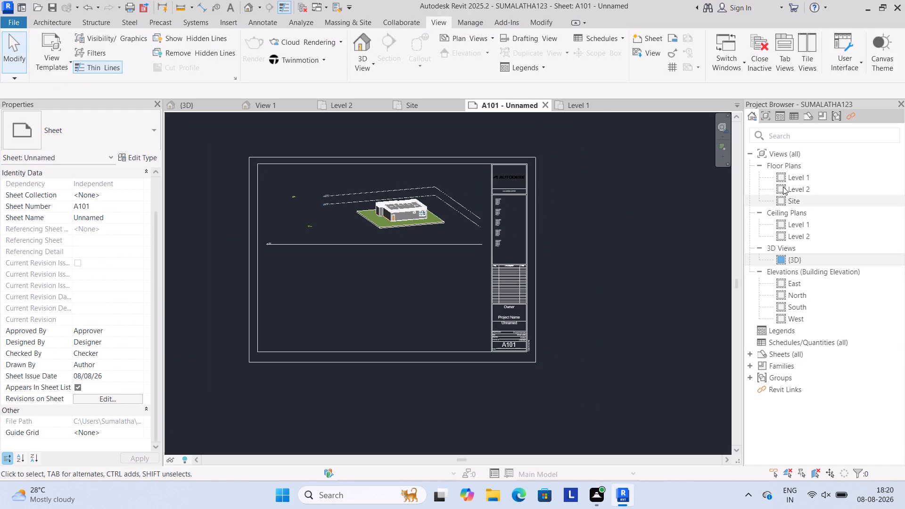
Examine the project's views, sheet A101's contents, the families and the actions available for the Site plan.
{"action": "left_click", "coordinate": [753, 155]}
{"action": "left_click", "coordinate": [753, 155]}
{"action": "left_click", "coordinate": [753, 155]}
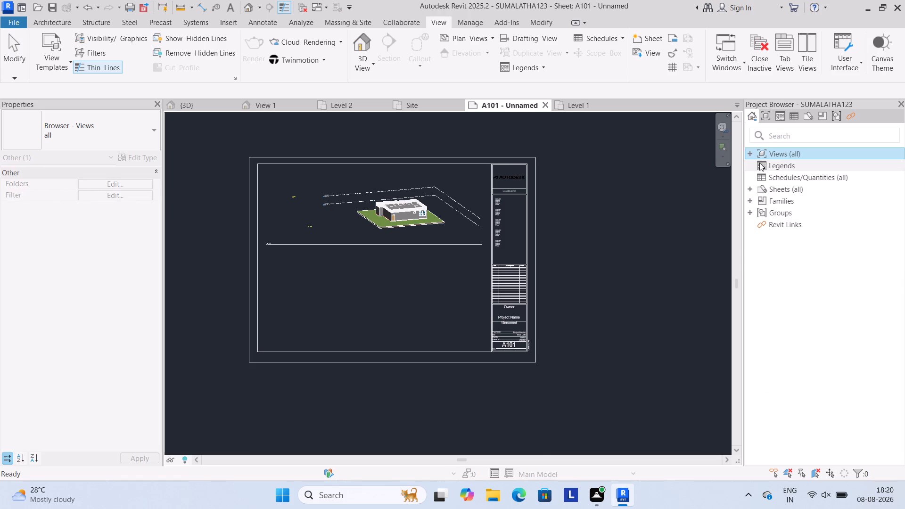
{"action": "left_click", "coordinate": [751, 156]}
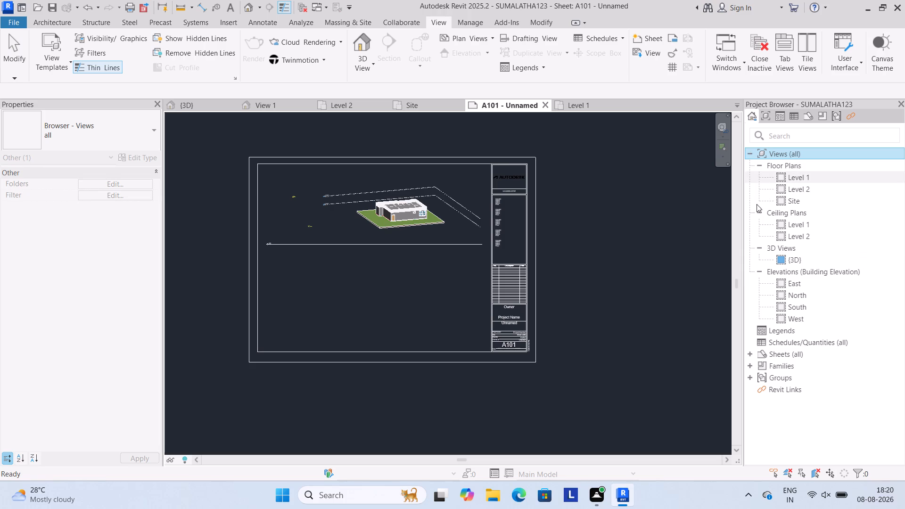
{"action": "scroll", "coordinate": [797, 302], "scroll_direction": "down", "scroll_amount": 1}
{"action": "left_click", "coordinate": [752, 354]}
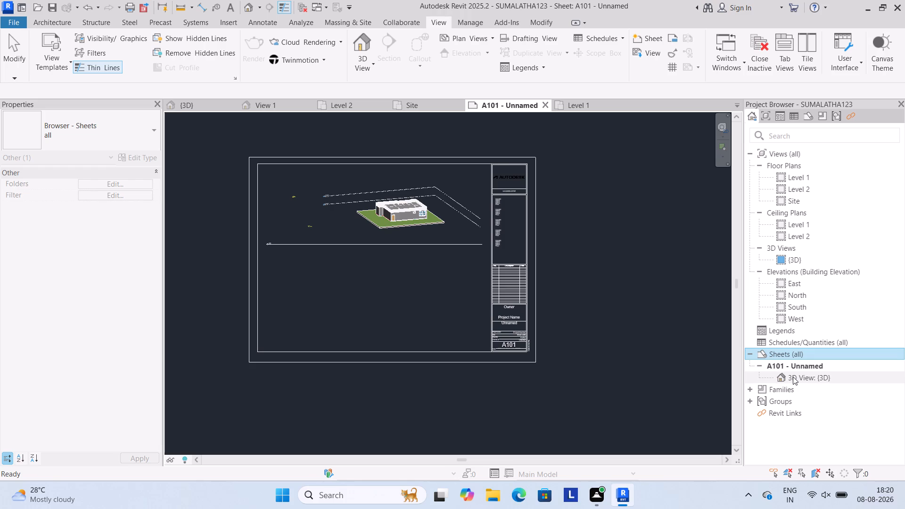
{"action": "scroll", "coordinate": [791, 377], "scroll_direction": "down", "scroll_amount": 2}
{"action": "left_click", "coordinate": [755, 387]}
{"action": "scroll", "coordinate": [777, 385], "scroll_direction": "down", "scroll_amount": 4}
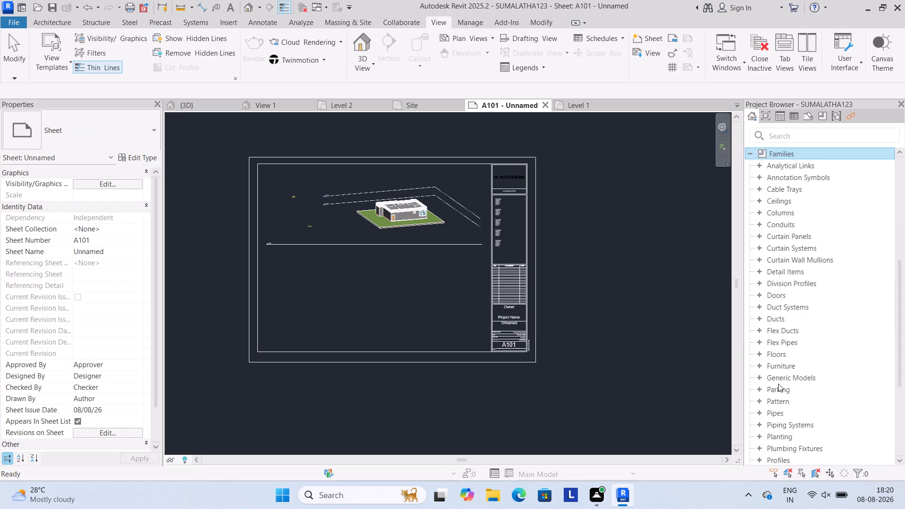
{"action": "scroll", "coordinate": [780, 372], "scroll_direction": "up", "scroll_amount": 4}
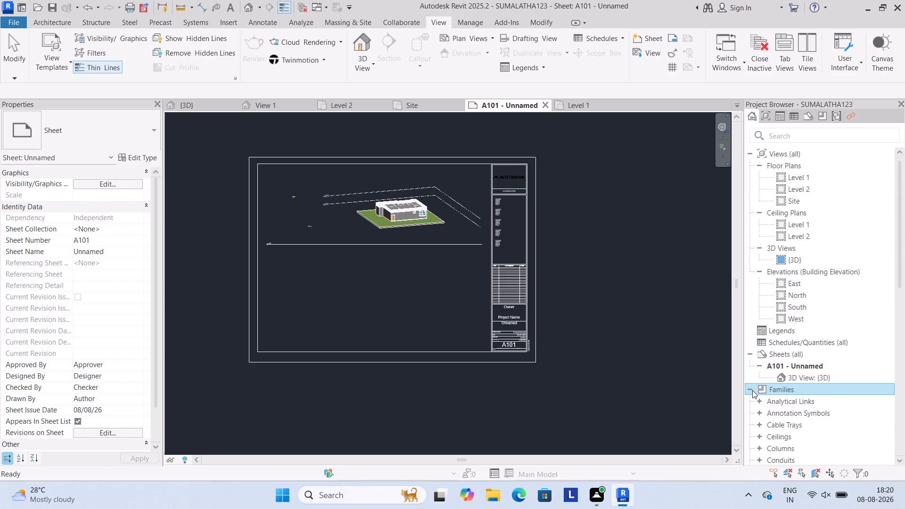
{"action": "left_click", "coordinate": [752, 390]}
{"action": "scroll", "coordinate": [781, 377], "scroll_direction": "down", "scroll_amount": 1}
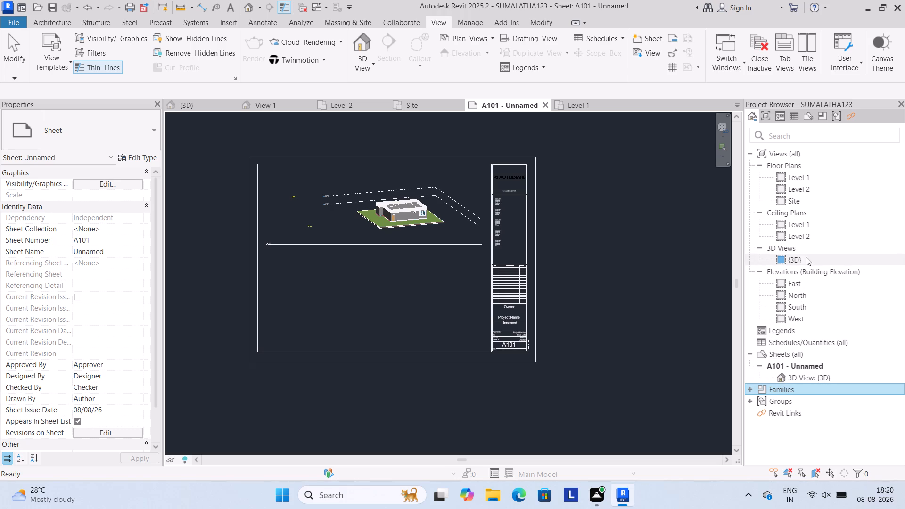
{"action": "right_click", "coordinate": [828, 206]}
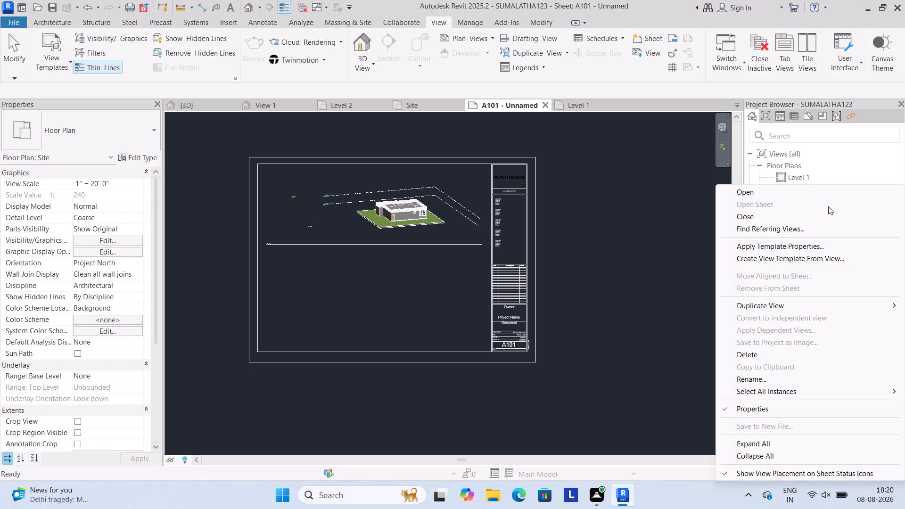
{"action": "left_click", "coordinate": [632, 292]}
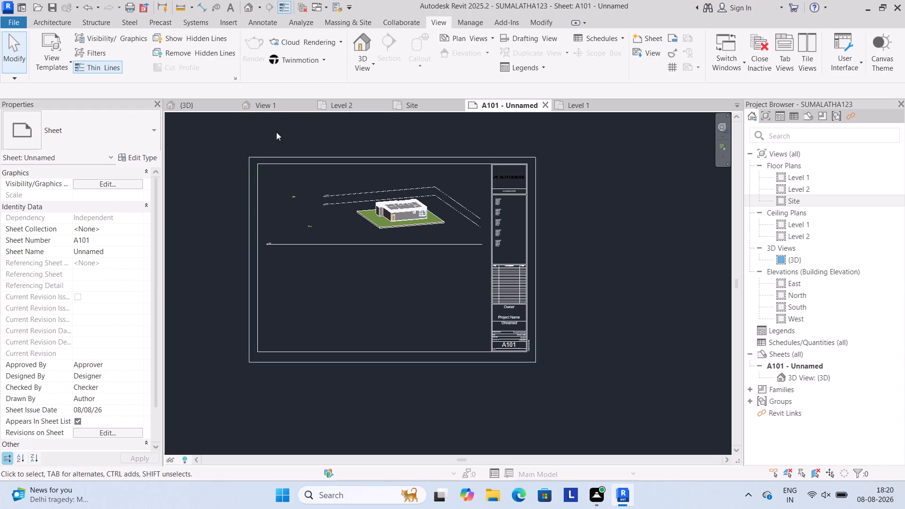
Render the {3D} view with the building framed large, at Medium quality and without limiting the rendering to a region.
{"action": "left_click", "coordinate": [362, 105]}
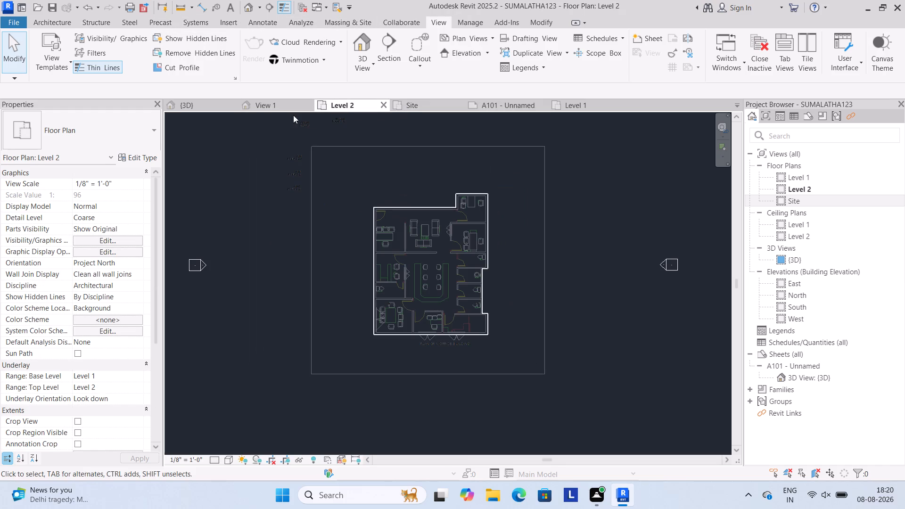
{"action": "left_click", "coordinate": [280, 110]}
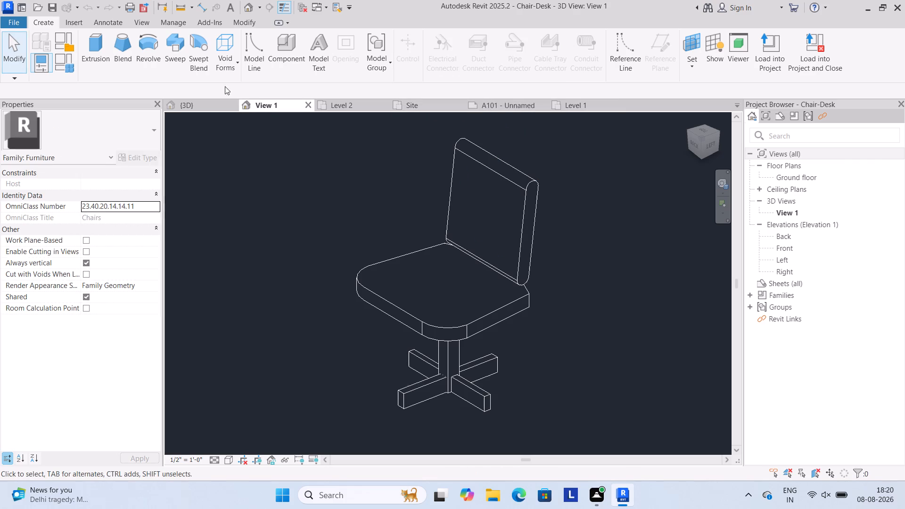
{"action": "left_click", "coordinate": [200, 105]}
{"action": "scroll", "coordinate": [387, 277], "scroll_direction": "up", "scroll_amount": 2}
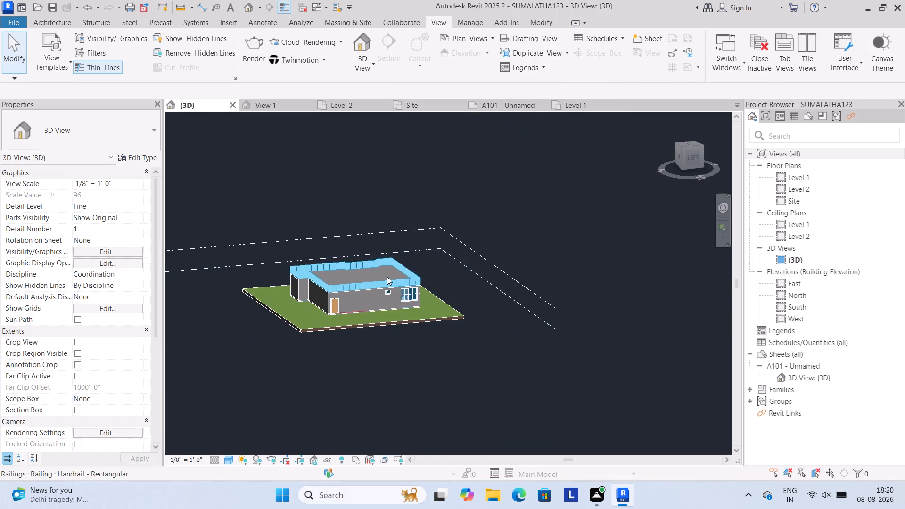
{"action": "scroll", "coordinate": [365, 282], "scroll_direction": "up", "scroll_amount": 3}
{"action": "middle_click_drag", "start_coordinate": [361, 281], "coordinate": [403, 272]}
{"action": "left_click", "coordinate": [257, 53]}
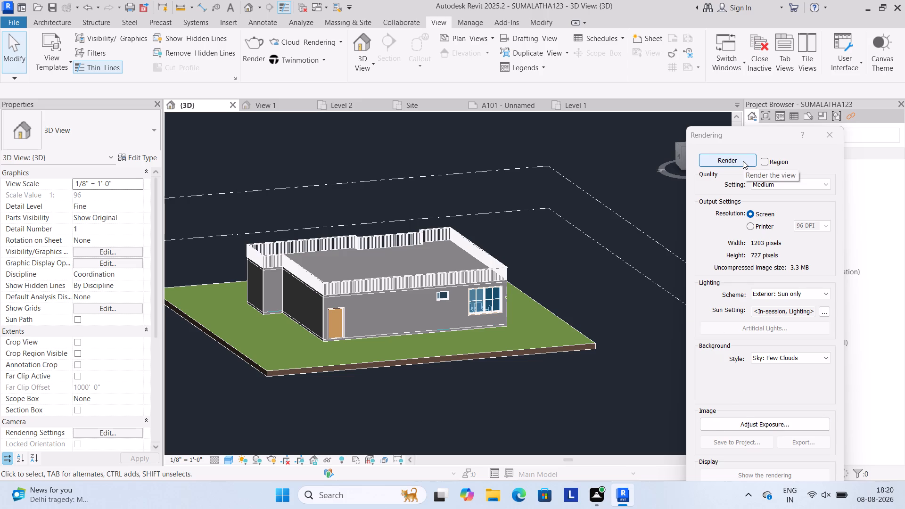
{"action": "left_click", "coordinate": [767, 159]}
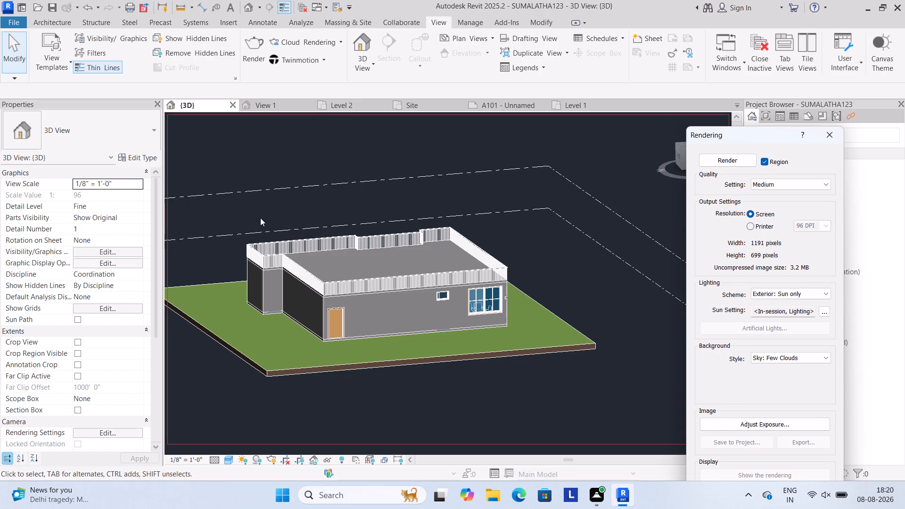
{"action": "left_click", "coordinate": [764, 165]}
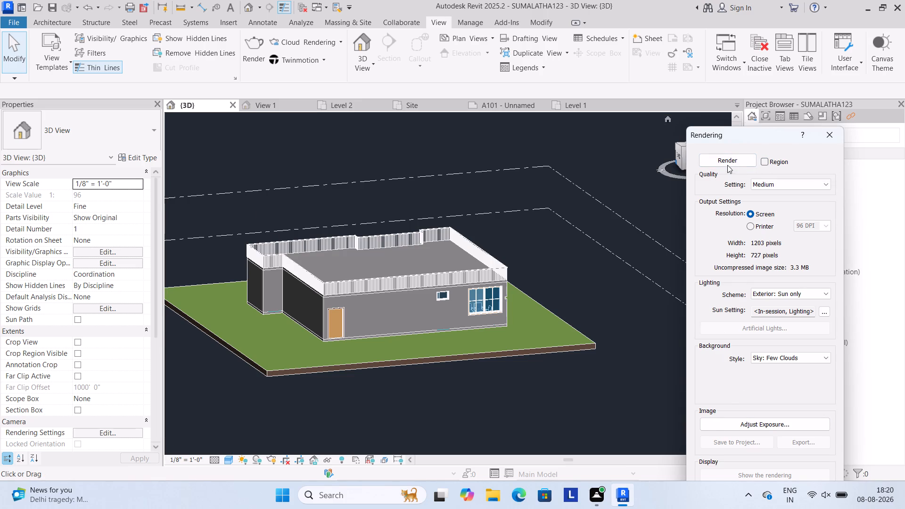
{"action": "left_click", "coordinate": [727, 163]}
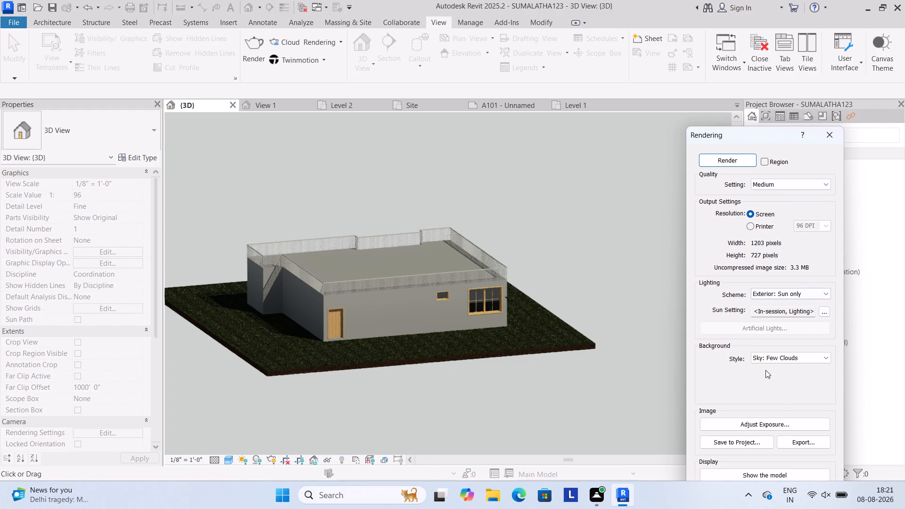
Save the rendered image to the project as -3D-_1 and finish the rendering session.
{"action": "left_click", "coordinate": [741, 445]}
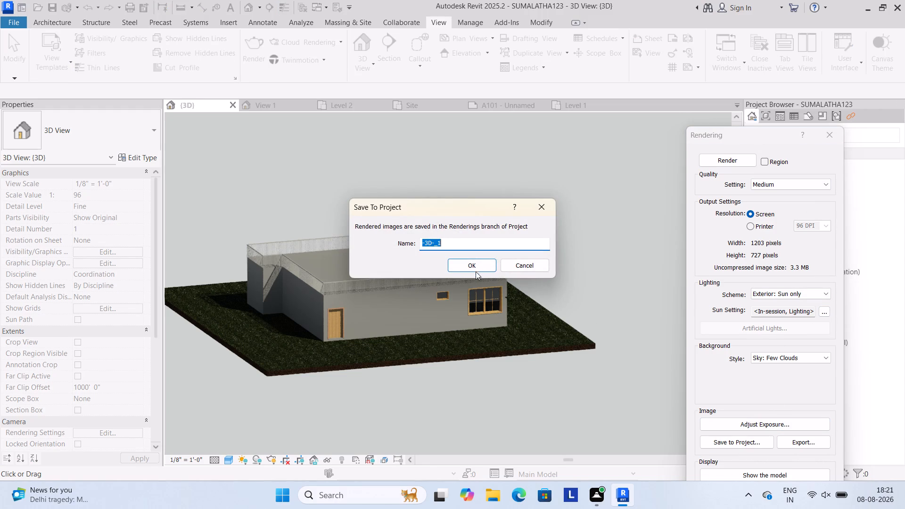
{"action": "left_click", "coordinate": [477, 269]}
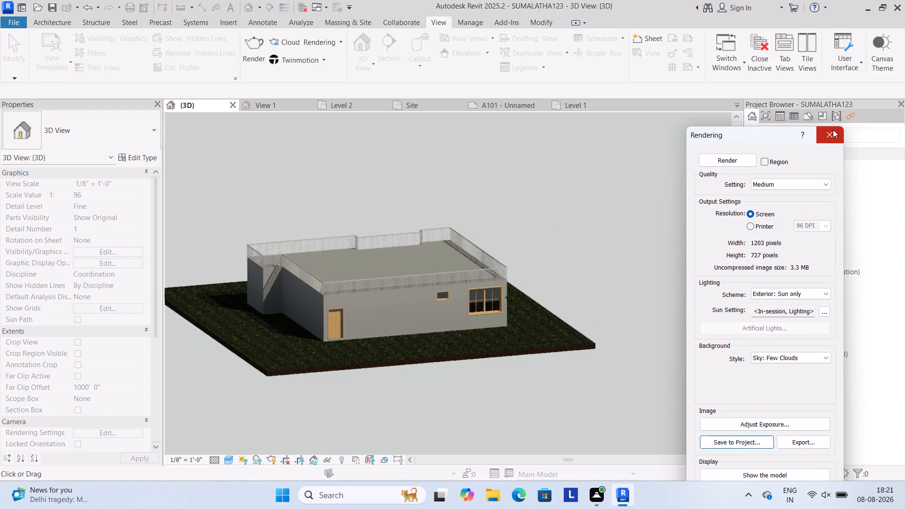
{"action": "left_click", "coordinate": [833, 130]}
Place the -3D-_1 rendering on sheet A101 below the {3D} viewport.
{"action": "left_click", "coordinate": [500, 107]}
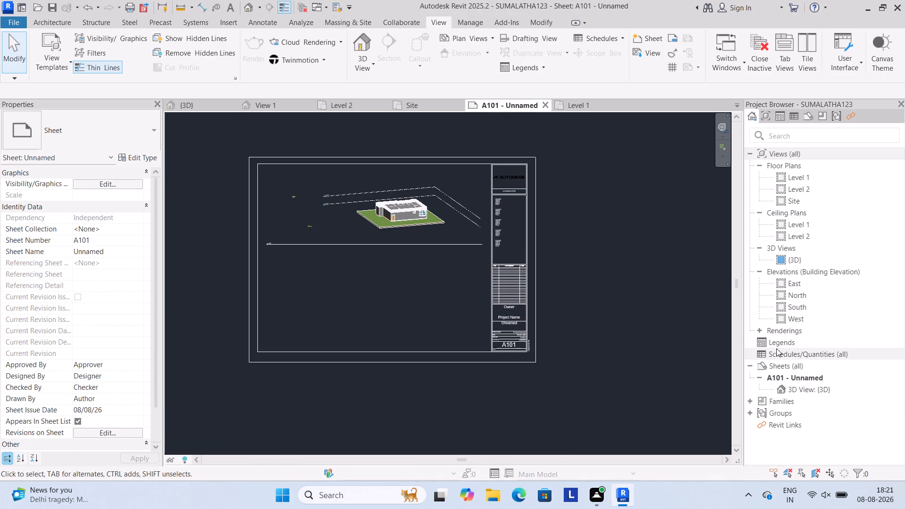
{"action": "left_click", "coordinate": [794, 388]}
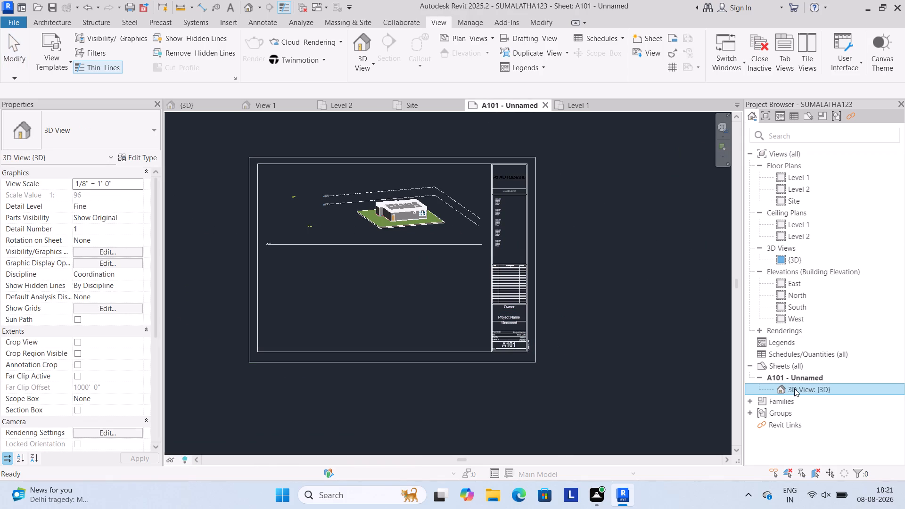
{"action": "left_click", "coordinate": [757, 332]}
{"action": "left_click_drag", "start_coordinate": [793, 341], "coordinate": [401, 302]}
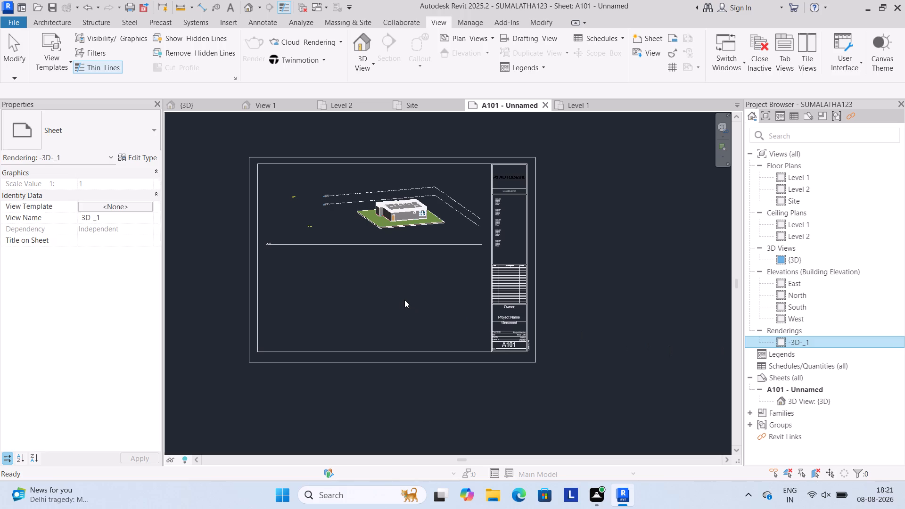
{"action": "scroll", "coordinate": [405, 300], "scroll_direction": "up", "scroll_amount": 2}
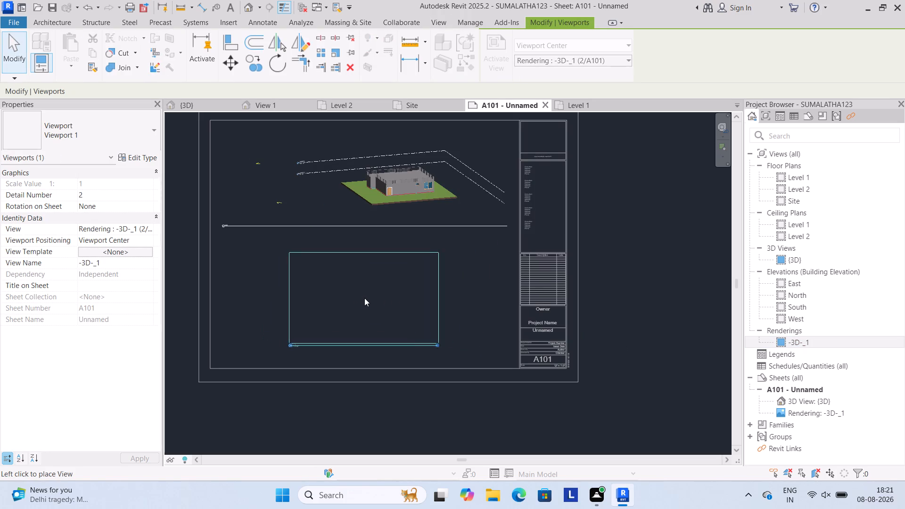
{"action": "left_click", "coordinate": [364, 298]}
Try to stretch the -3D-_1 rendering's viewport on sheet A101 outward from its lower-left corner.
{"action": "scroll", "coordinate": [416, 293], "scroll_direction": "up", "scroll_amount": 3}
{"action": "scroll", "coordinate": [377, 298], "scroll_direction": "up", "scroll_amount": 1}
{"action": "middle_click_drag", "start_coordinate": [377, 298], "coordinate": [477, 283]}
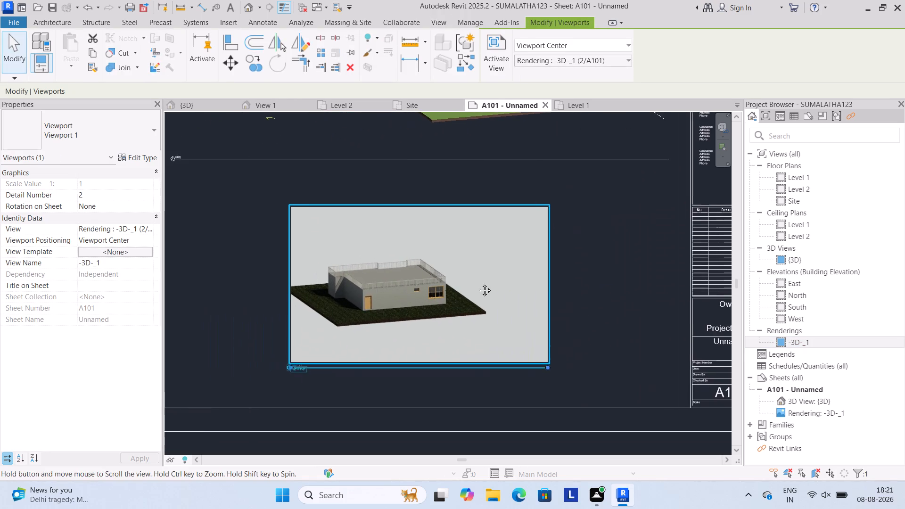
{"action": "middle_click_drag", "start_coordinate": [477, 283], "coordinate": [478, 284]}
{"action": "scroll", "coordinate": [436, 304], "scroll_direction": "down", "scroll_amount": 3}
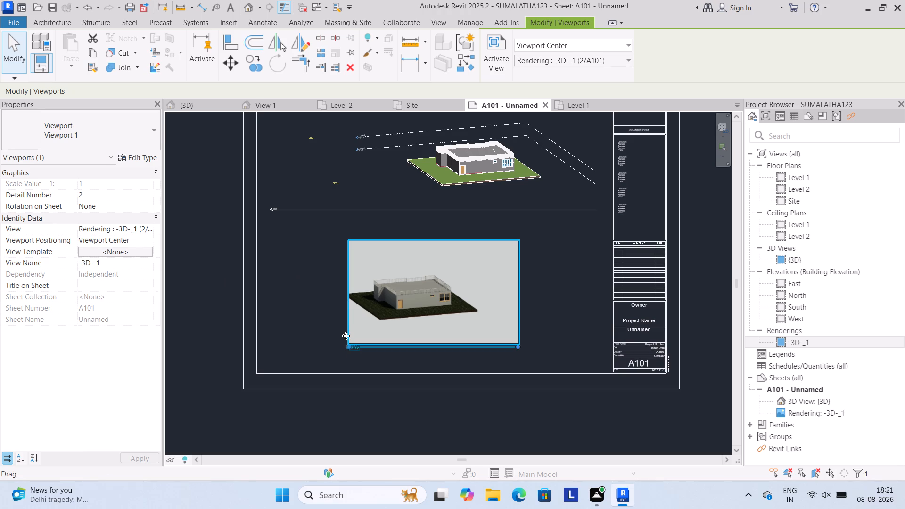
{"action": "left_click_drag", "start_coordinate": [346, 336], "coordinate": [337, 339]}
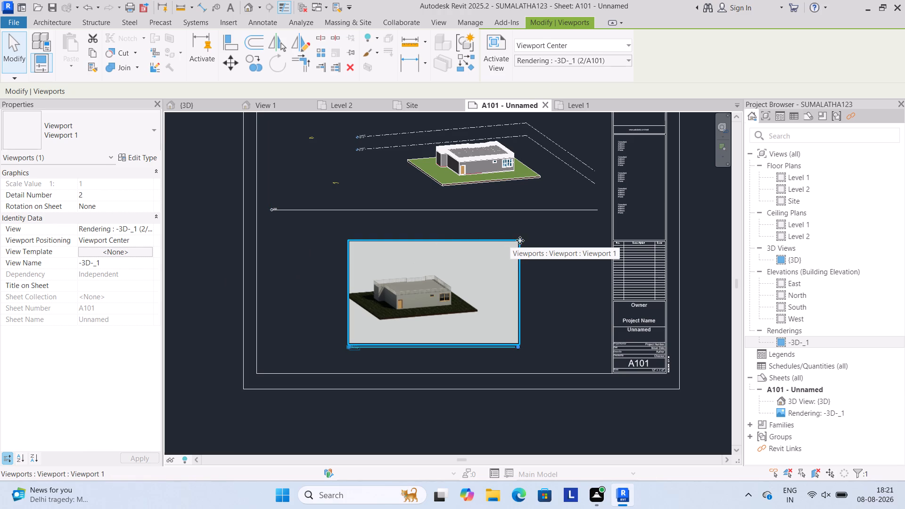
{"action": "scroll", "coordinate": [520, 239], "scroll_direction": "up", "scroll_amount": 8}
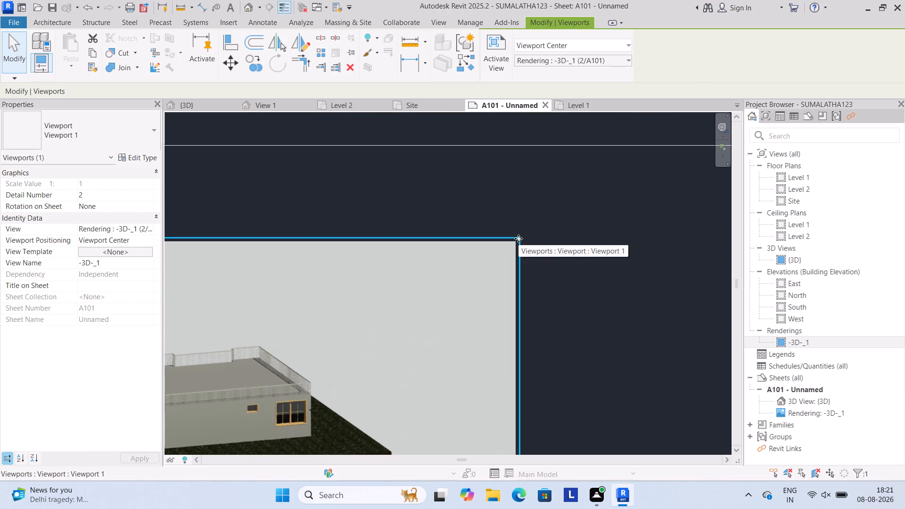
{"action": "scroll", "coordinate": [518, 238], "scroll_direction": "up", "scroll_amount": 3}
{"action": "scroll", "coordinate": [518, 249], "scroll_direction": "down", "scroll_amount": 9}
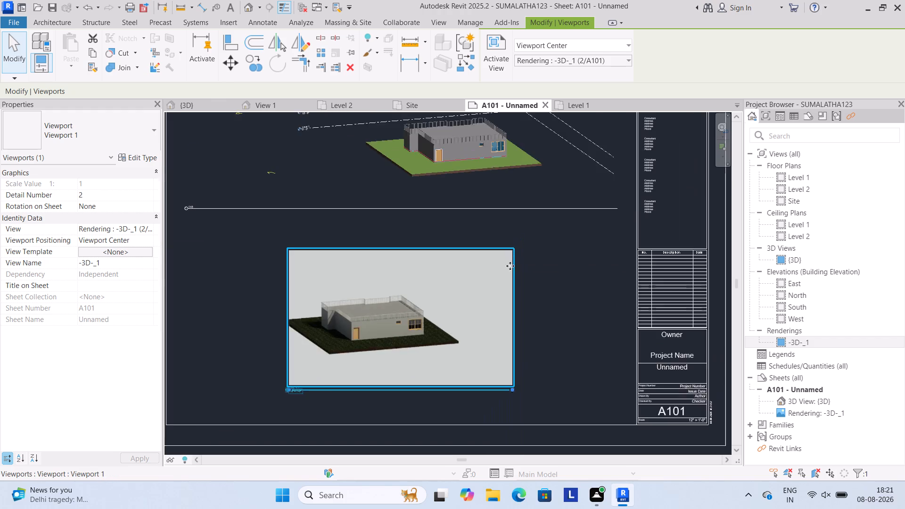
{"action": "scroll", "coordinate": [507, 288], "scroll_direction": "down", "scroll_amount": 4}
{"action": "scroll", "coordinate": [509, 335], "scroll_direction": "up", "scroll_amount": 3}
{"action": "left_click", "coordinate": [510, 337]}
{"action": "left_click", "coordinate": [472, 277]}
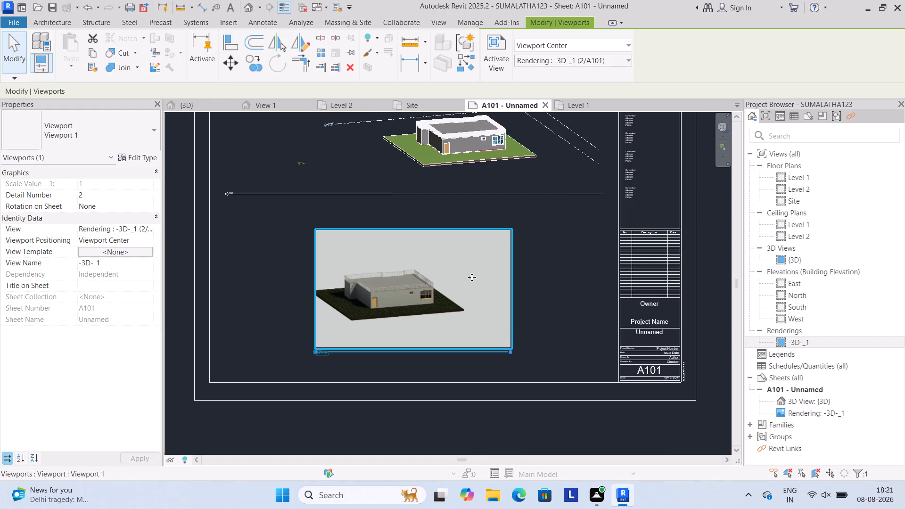
Move the -3D-_1 rendering's viewport right and slightly up, closer beneath the building in the {3D} viewport, and leave it deselected.
{"action": "scroll", "coordinate": [441, 241], "scroll_direction": "down", "scroll_amount": 3}
{"action": "left_click_drag", "start_coordinate": [485, 257], "coordinate": [521, 243]}
{"action": "left_click", "coordinate": [635, 175]}
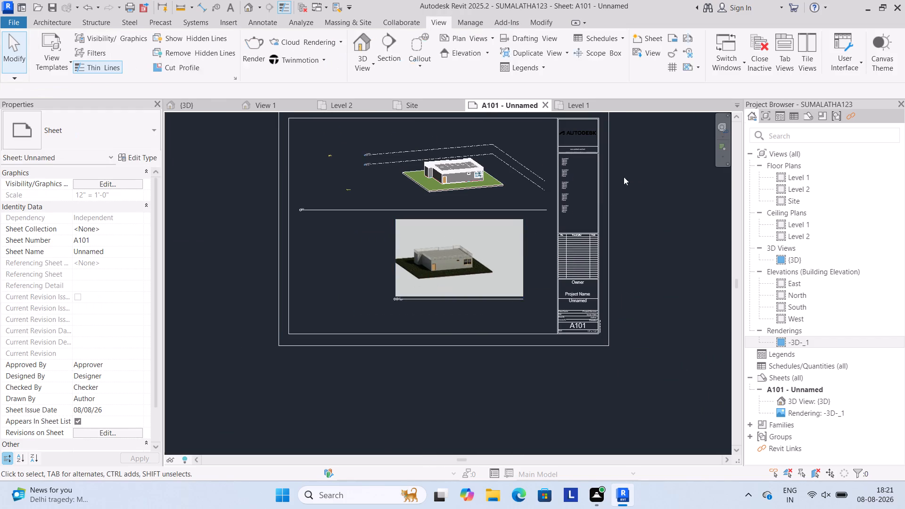
Examine the arrangement of the {3D} and rendering viewports within sheet A101's border and the sheet's properties.
{"action": "scroll", "coordinate": [532, 246], "scroll_direction": "up", "scroll_amount": 3}
{"action": "scroll", "coordinate": [465, 232], "scroll_direction": "up", "scroll_amount": 1}
{"action": "middle_click_drag", "start_coordinate": [464, 232], "coordinate": [441, 284]}
{"action": "scroll", "coordinate": [301, 236], "scroll_direction": "down", "scroll_amount": 3}
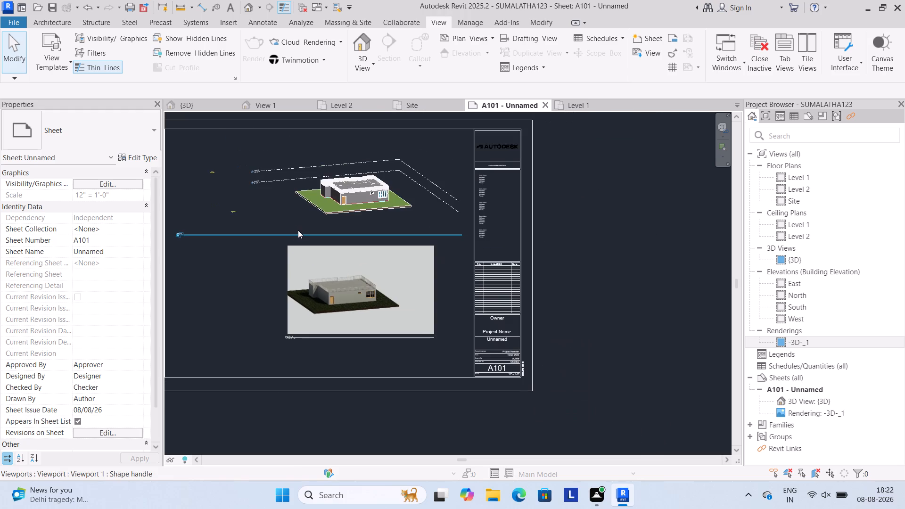
{"action": "middle_click_drag", "start_coordinate": [299, 230], "coordinate": [391, 222]}
{"action": "scroll", "coordinate": [420, 187], "scroll_direction": "up", "scroll_amount": 3}
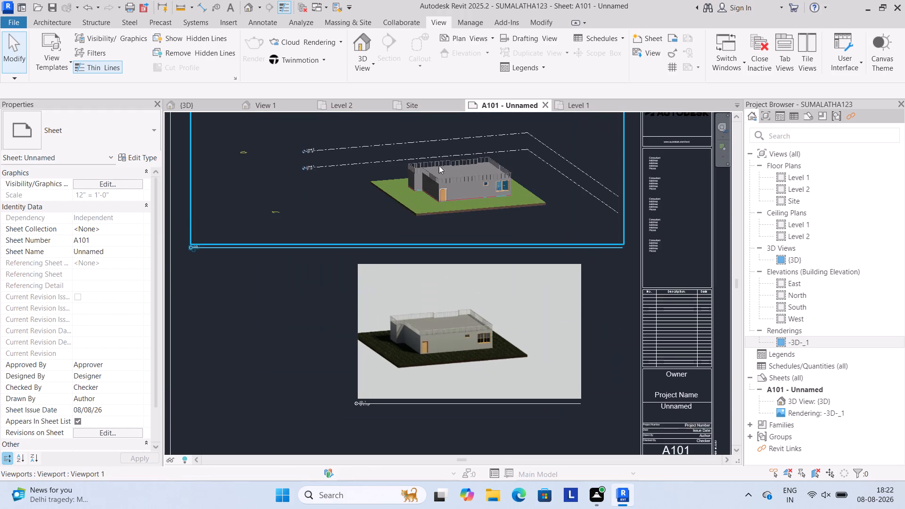
{"action": "scroll", "coordinate": [573, 195], "scroll_direction": "down", "scroll_amount": 3}
{"action": "middle_click_drag", "start_coordinate": [551, 203], "coordinate": [436, 217]}
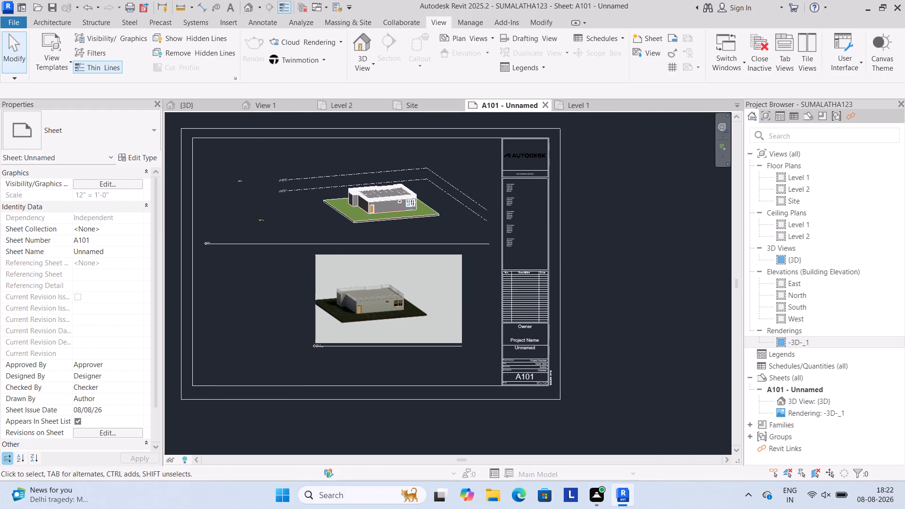
{"action": "scroll", "coordinate": [466, 196], "scroll_direction": "up", "scroll_amount": 2}
{"action": "scroll", "coordinate": [382, 215], "scroll_direction": "up", "scroll_amount": 2}
{"action": "middle_click_drag", "start_coordinate": [382, 215], "coordinate": [432, 217]}
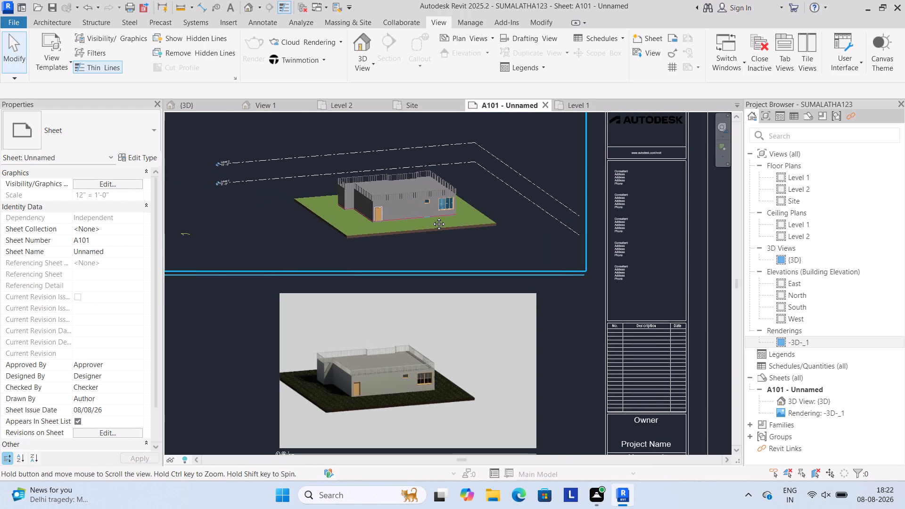
{"action": "middle_click_drag", "start_coordinate": [432, 217], "coordinate": [432, 217]}
{"action": "scroll", "coordinate": [58, 370], "scroll_direction": "down", "scroll_amount": 4}
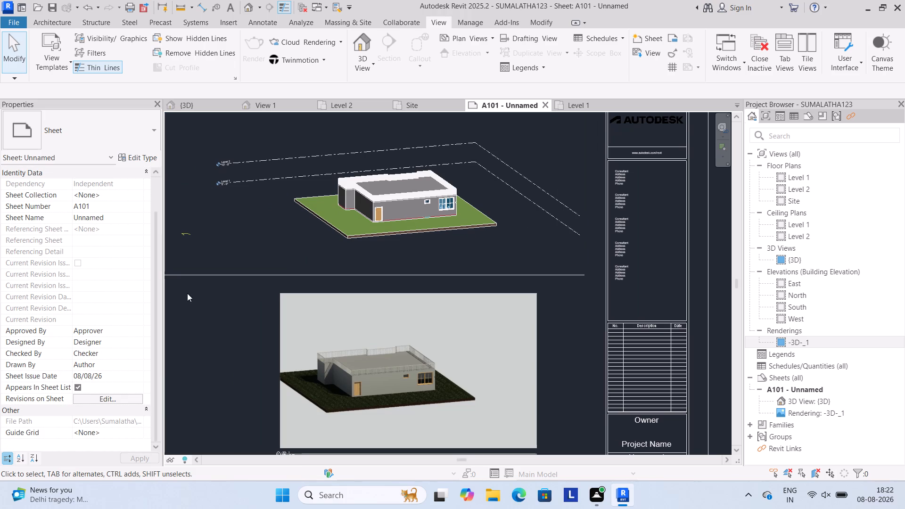
{"action": "left_click", "coordinate": [223, 305]}
{"action": "scroll", "coordinate": [297, 264], "scroll_direction": "down", "scroll_amount": 4}
{"action": "scroll", "coordinate": [387, 290], "scroll_direction": "down", "scroll_amount": 1}
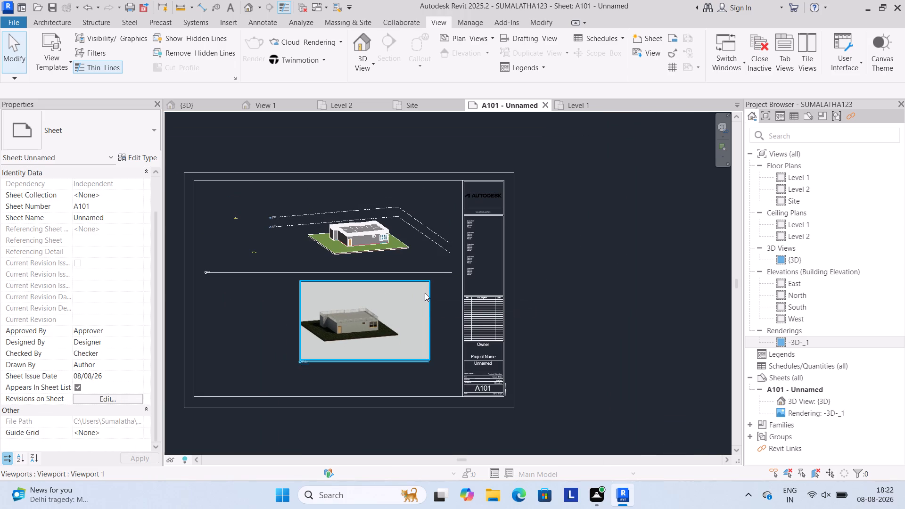
Move the -3D-_1 rendering's viewport right and slightly down so it sits beside the title block, and deselect it.
{"action": "left_click_drag", "start_coordinate": [430, 301], "coordinate": [450, 305]}
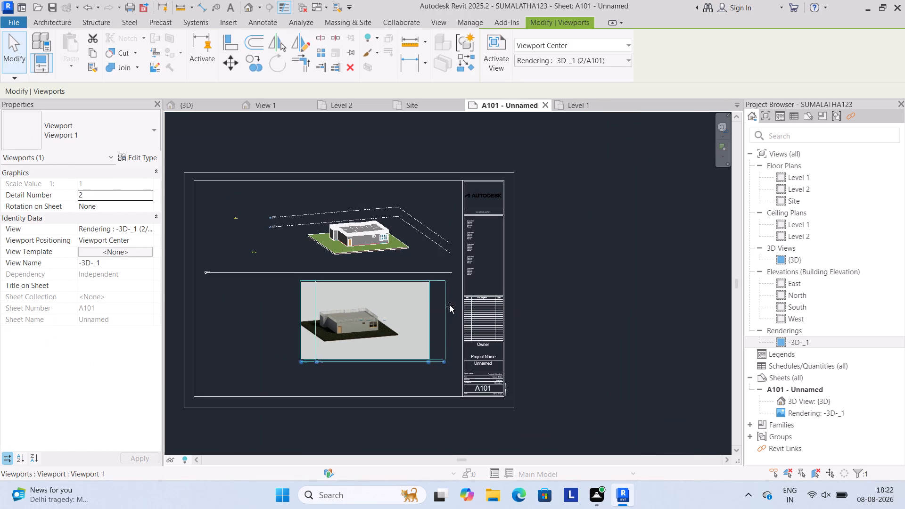
{"action": "left_click_drag", "start_coordinate": [450, 305], "coordinate": [457, 308]}
{"action": "left_click", "coordinate": [601, 261]}
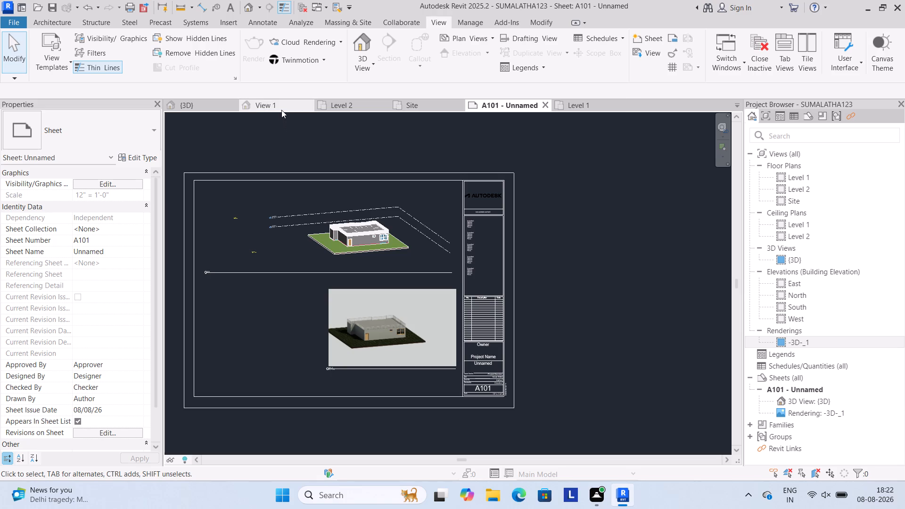
Place the Level 1 floor plan on sheet A101 in the lower-left area, beside the rendering.
{"action": "left_click_drag", "start_coordinate": [842, 182], "coordinate": [332, 318]}
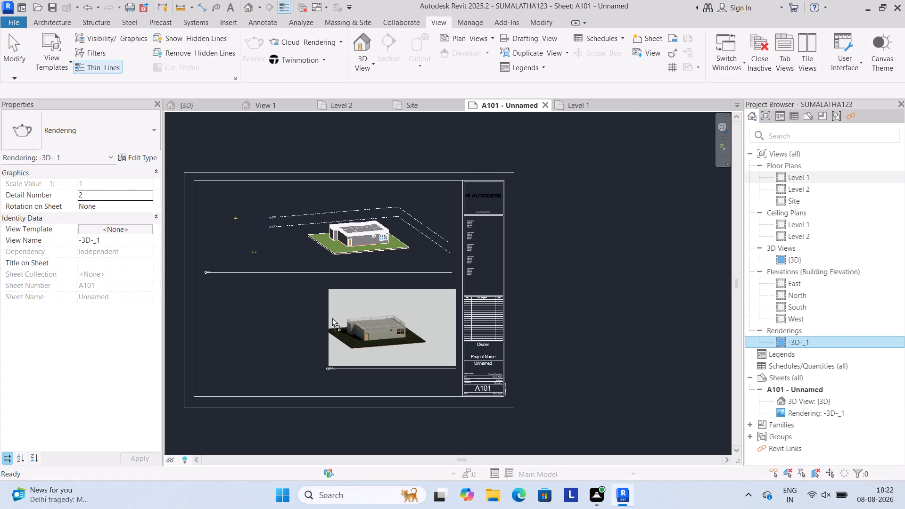
{"action": "left_click_drag", "start_coordinate": [332, 318], "coordinate": [266, 324]}
{"action": "scroll", "coordinate": [266, 334], "scroll_direction": "up", "scroll_amount": 3}
{"action": "middle_click_drag", "start_coordinate": [279, 328], "coordinate": [391, 268]}
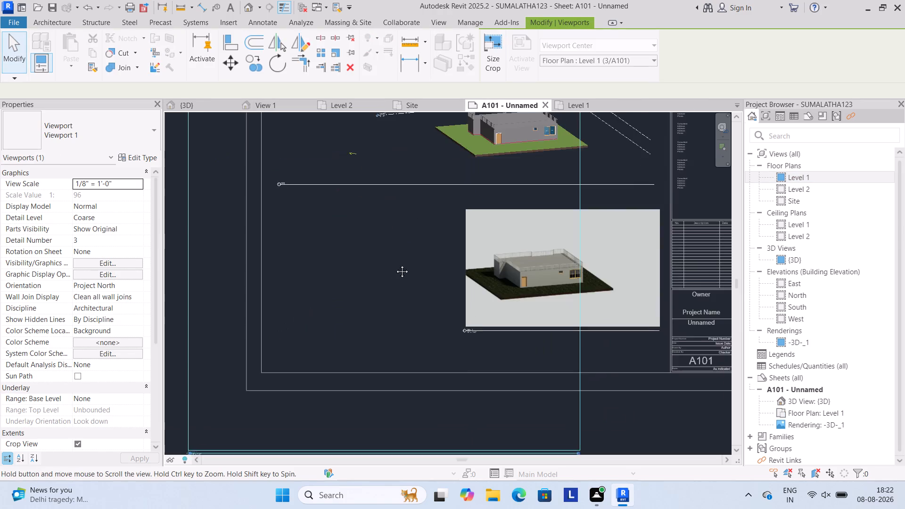
{"action": "scroll", "coordinate": [396, 260], "scroll_direction": "down", "scroll_amount": 2}
{"action": "left_click", "coordinate": [378, 263]}
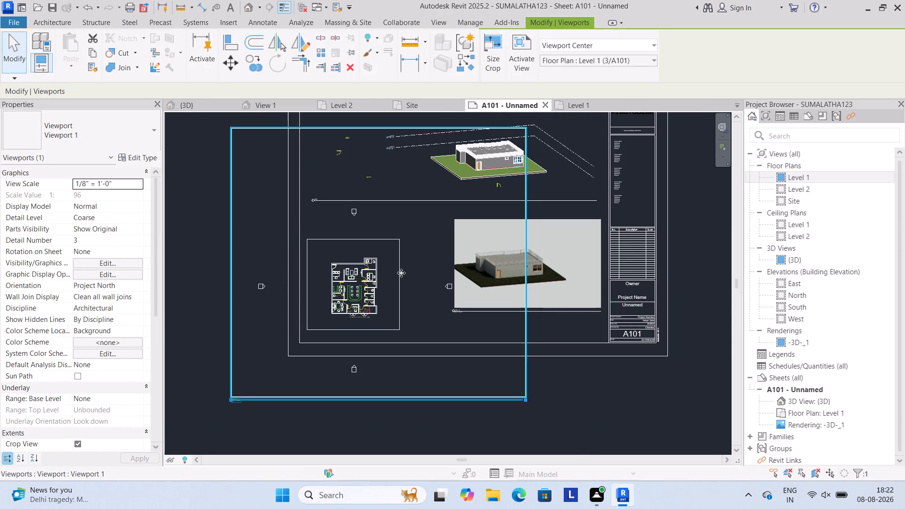
Shift the Level 1 viewport slightly right and down so its plan sits between the sheet's left border and the rendering.
{"action": "scroll", "coordinate": [401, 271], "scroll_direction": "up", "scroll_amount": 1}
{"action": "left_click_drag", "start_coordinate": [399, 271], "coordinate": [421, 256]}
{"action": "left_click_drag", "start_coordinate": [426, 254], "coordinate": [422, 275]}
{"action": "left_click", "coordinate": [404, 172]}
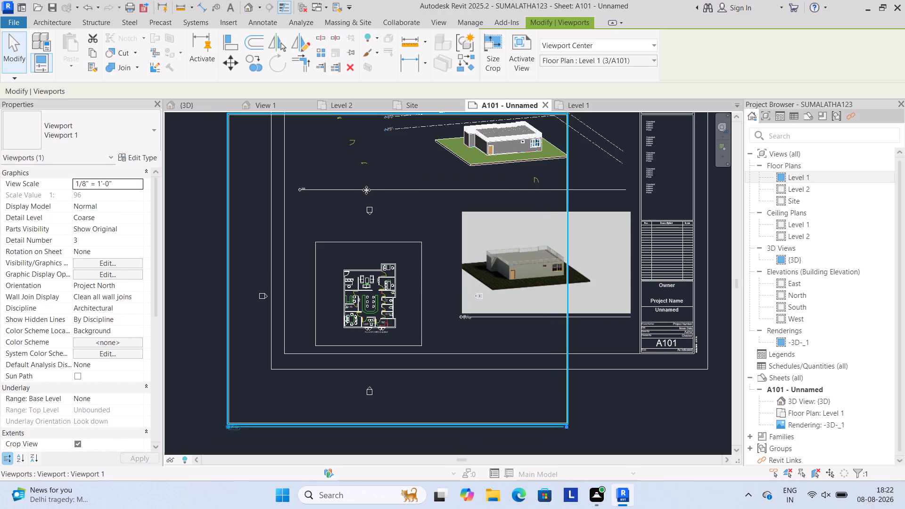
Turn off Crop View, Crop Region Visible and Annotation Crop for the Level 1 viewport on sheet A101.
{"action": "scroll", "coordinate": [366, 190], "scroll_direction": "down", "scroll_amount": 2}
{"action": "scroll", "coordinate": [387, 170], "scroll_direction": "up", "scroll_amount": 2}
{"action": "middle_click_drag", "start_coordinate": [382, 169], "coordinate": [375, 198]}
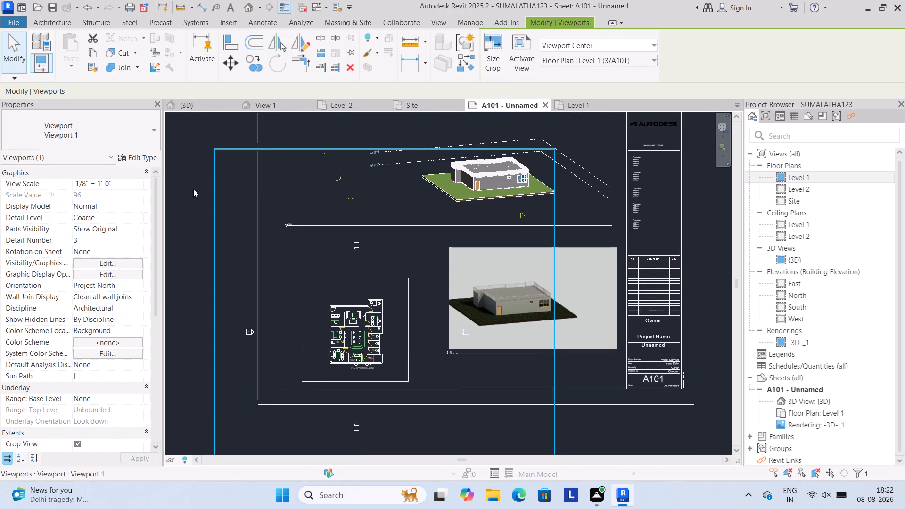
{"action": "scroll", "coordinate": [125, 329], "scroll_direction": "down", "scroll_amount": 4}
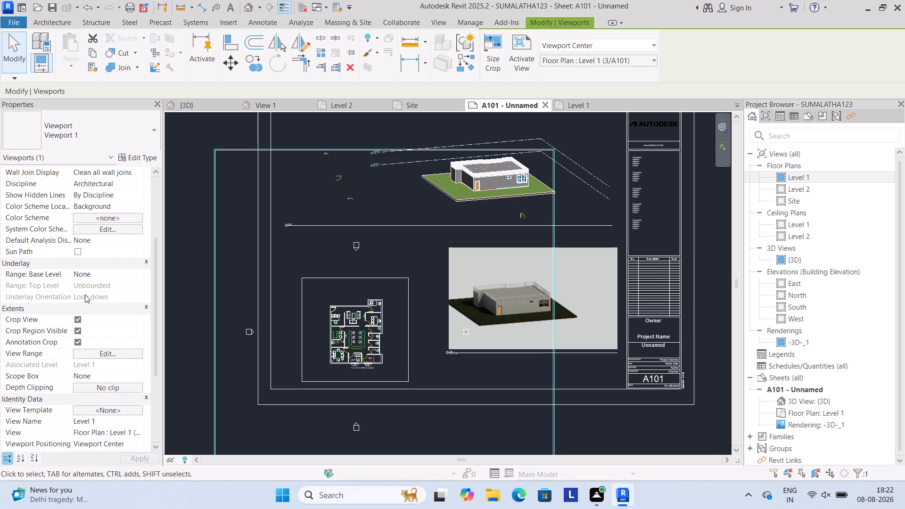
{"action": "left_click", "coordinate": [77, 318]}
{"action": "left_click", "coordinate": [75, 331]}
{"action": "left_click", "coordinate": [77, 342]}
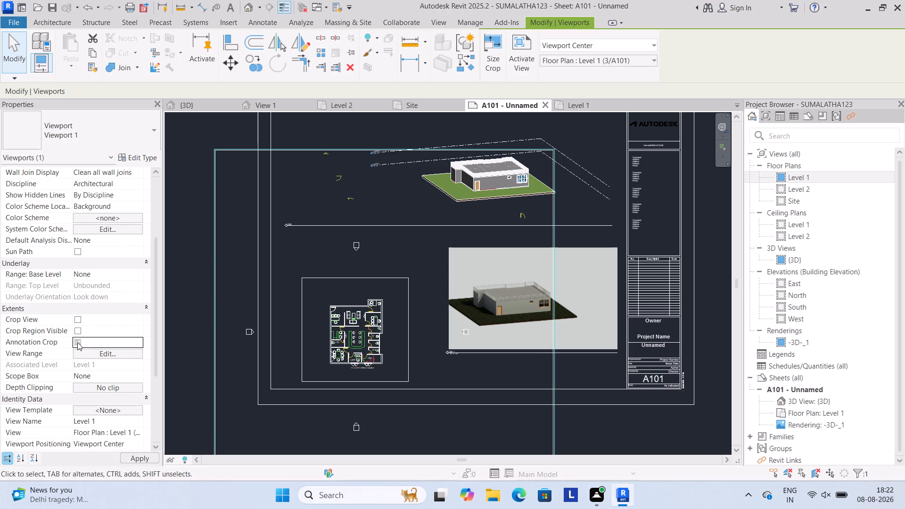
{"action": "scroll", "coordinate": [95, 345], "scroll_direction": "down", "scroll_amount": 3}
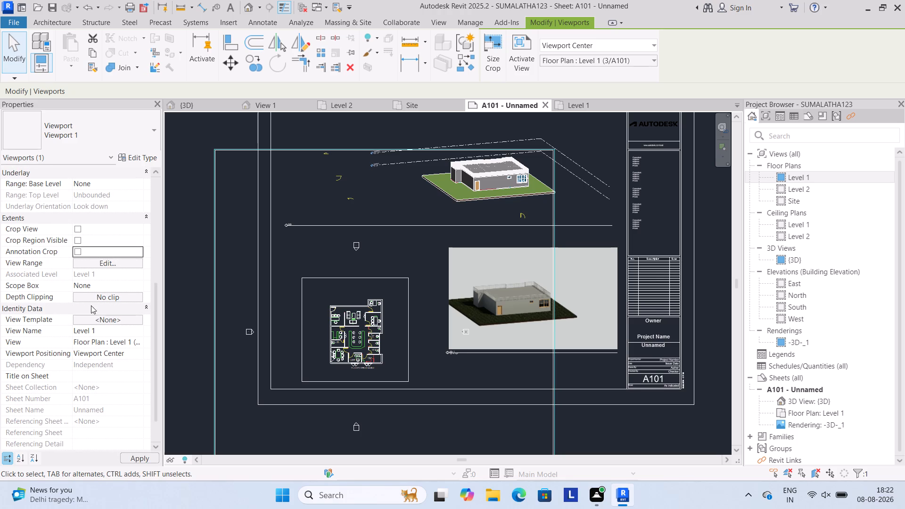
{"action": "scroll", "coordinate": [87, 240], "scroll_direction": "up", "scroll_amount": 2}
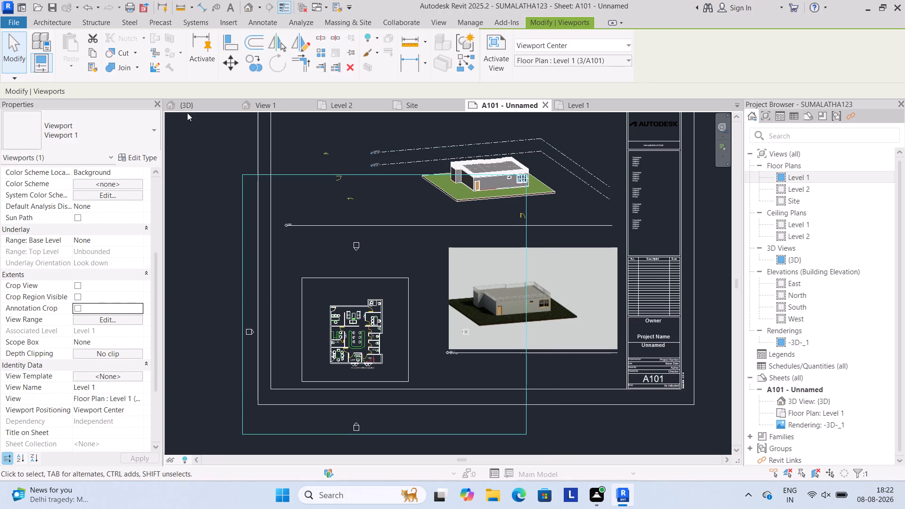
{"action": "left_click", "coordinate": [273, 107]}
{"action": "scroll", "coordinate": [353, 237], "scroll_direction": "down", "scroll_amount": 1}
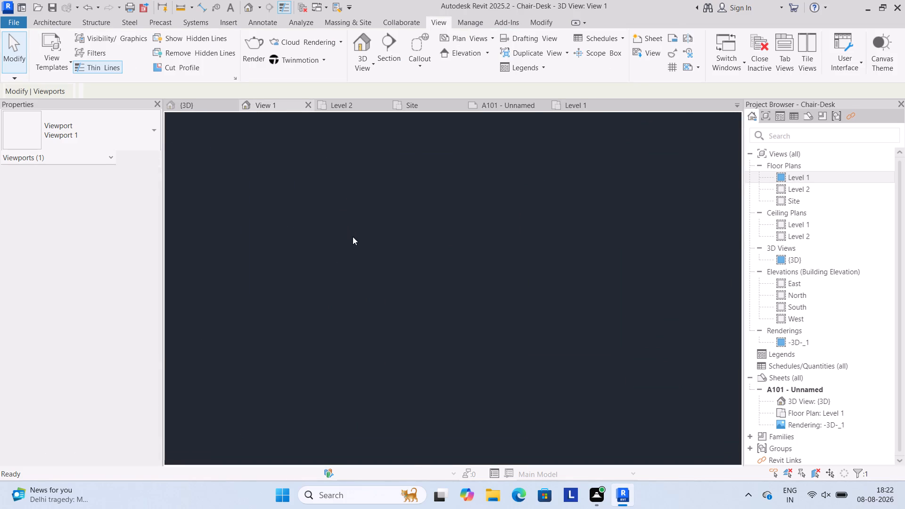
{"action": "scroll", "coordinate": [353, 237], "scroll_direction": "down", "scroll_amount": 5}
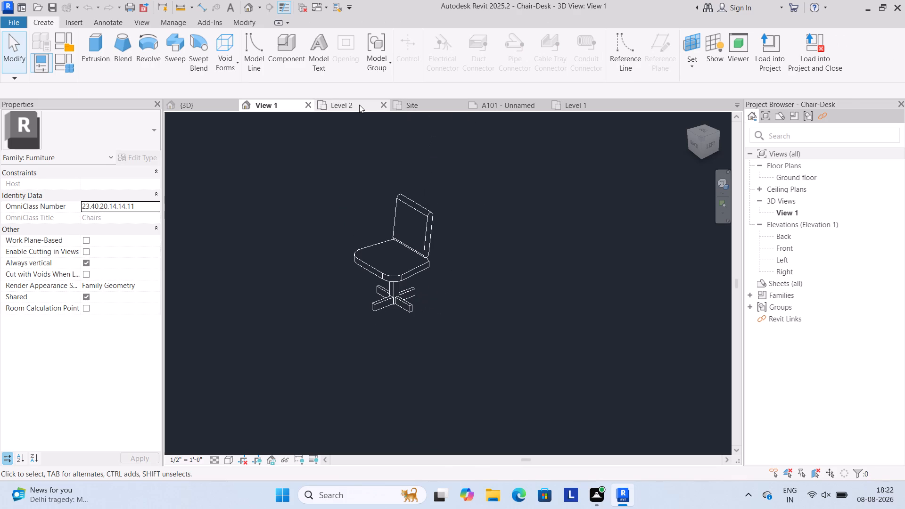
Delete the imported suma1.dwg drawing from the Level 1 floor plan.
{"action": "left_click", "coordinate": [359, 105]}
{"action": "double_click", "coordinate": [795, 174]}
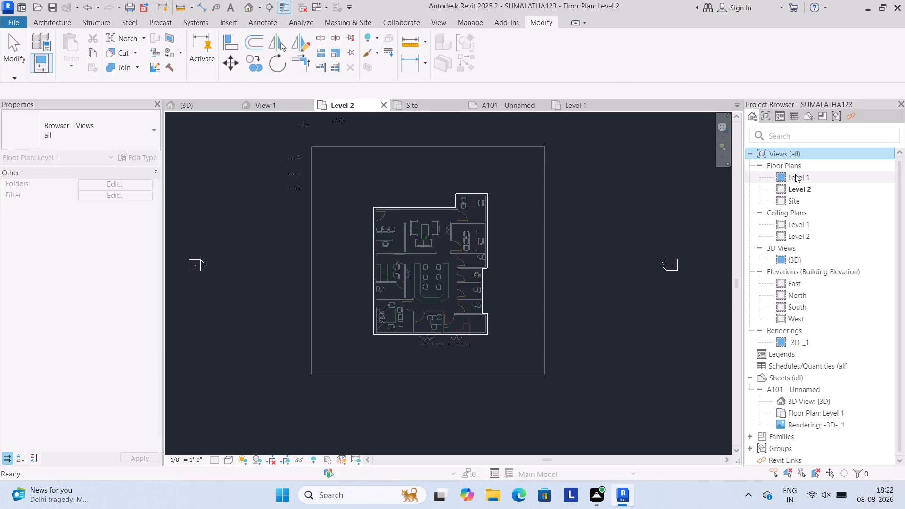
{"action": "scroll", "coordinate": [448, 250], "scroll_direction": "up", "scroll_amount": 3}
{"action": "middle_click_drag", "start_coordinate": [441, 190], "coordinate": [434, 298]}
{"action": "scroll", "coordinate": [434, 298], "scroll_direction": "up", "scroll_amount": 1}
{"action": "scroll", "coordinate": [434, 294], "scroll_direction": "down", "scroll_amount": 4}
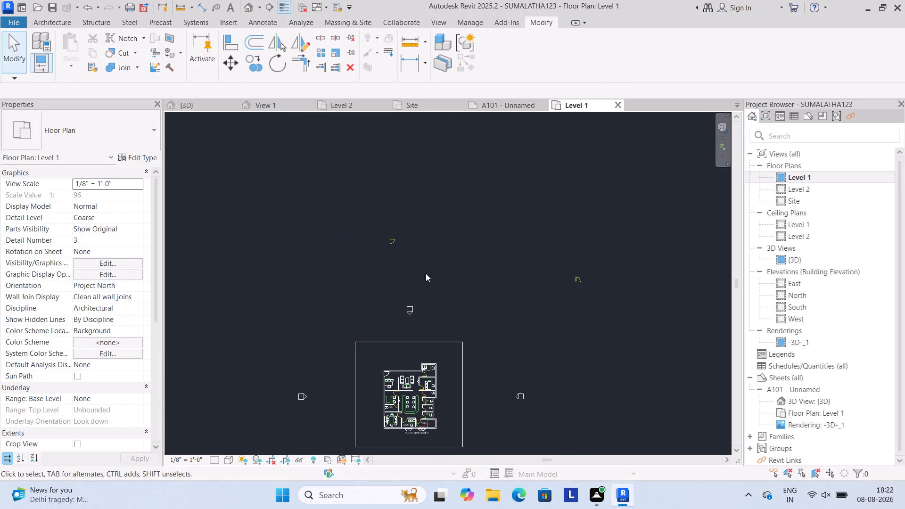
{"action": "scroll", "coordinate": [390, 236], "scroll_direction": "down", "scroll_amount": 3}
{"action": "left_click_drag", "start_coordinate": [378, 212], "coordinate": [570, 274]}
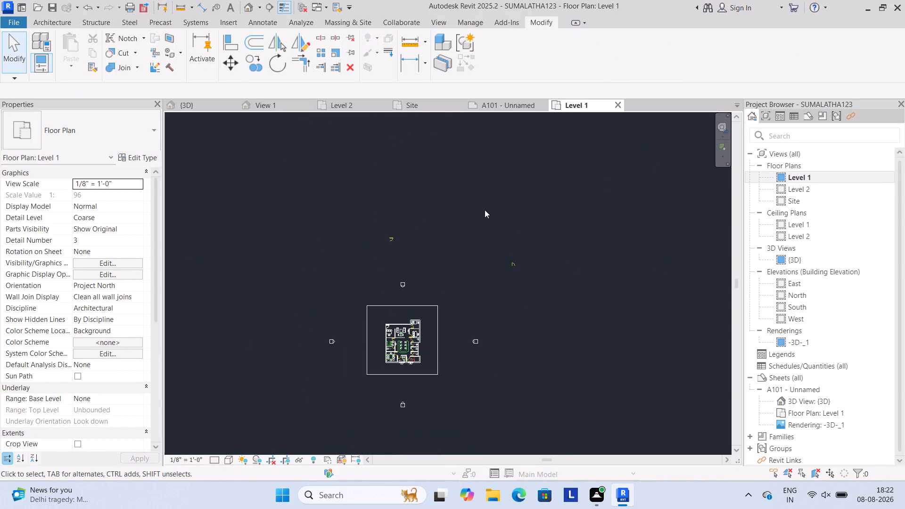
{"action": "scroll", "coordinate": [456, 252], "scroll_direction": "up", "scroll_amount": 8}
{"action": "left_click", "coordinate": [329, 218]}
{"action": "scroll", "coordinate": [329, 219], "scroll_direction": "up", "scroll_amount": 5}
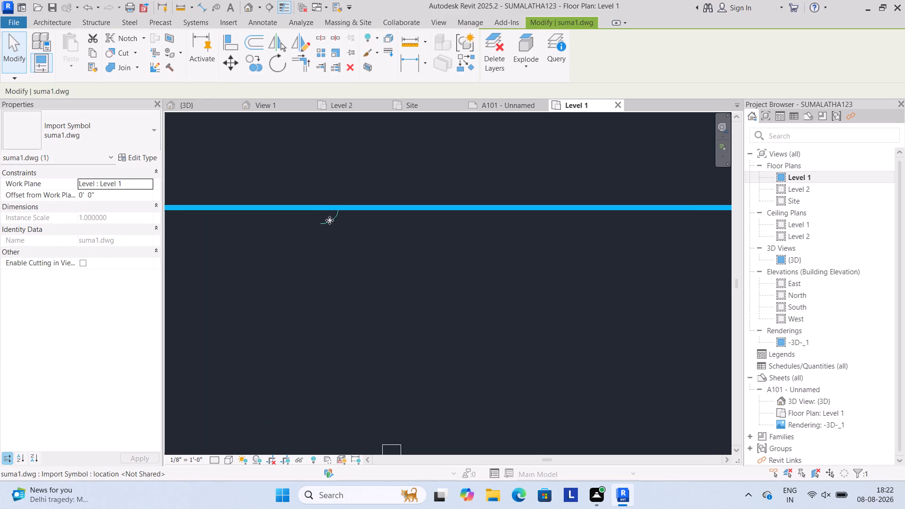
{"action": "scroll", "coordinate": [329, 220], "scroll_direction": "up", "scroll_amount": 2}
{"action": "left_click", "coordinate": [329, 223]}
{"action": "right_click", "coordinate": [373, 161]}
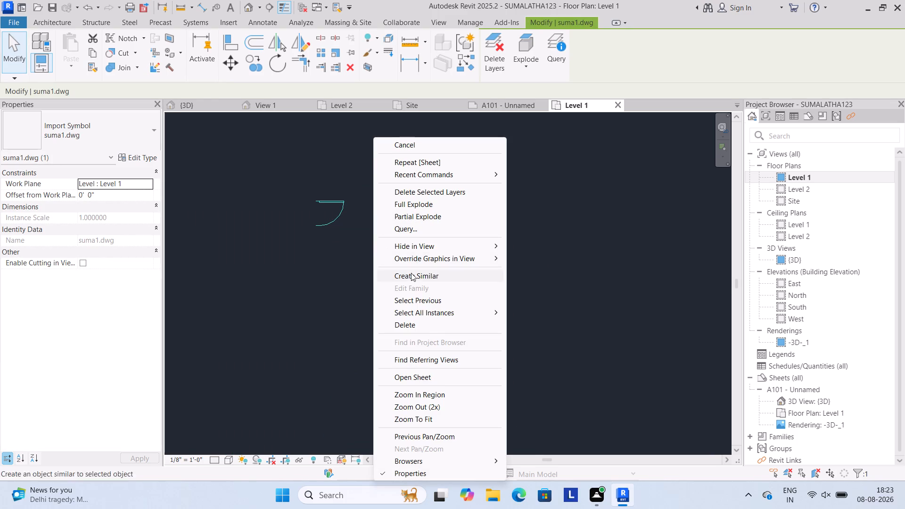
{"action": "left_click", "coordinate": [404, 326]}
{"action": "scroll", "coordinate": [334, 246], "scroll_direction": "down", "scroll_amount": 13}
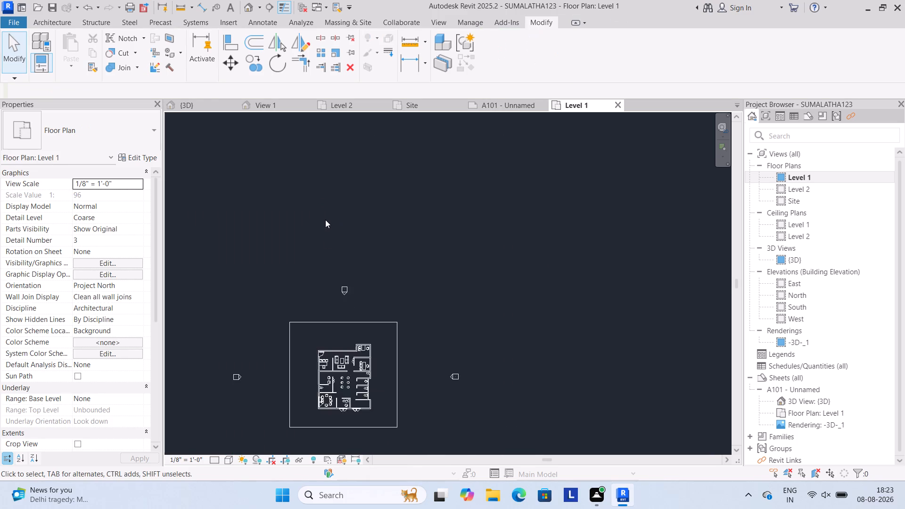
Examine the area around the building in the Level 1 floor plan for any stray imported graphics.
{"action": "scroll", "coordinate": [378, 286], "scroll_direction": "up", "scroll_amount": 2}
{"action": "middle_click_drag", "start_coordinate": [379, 306], "coordinate": [393, 235]}
{"action": "left_click", "coordinate": [398, 243]}
{"action": "left_click", "coordinate": [460, 223]}
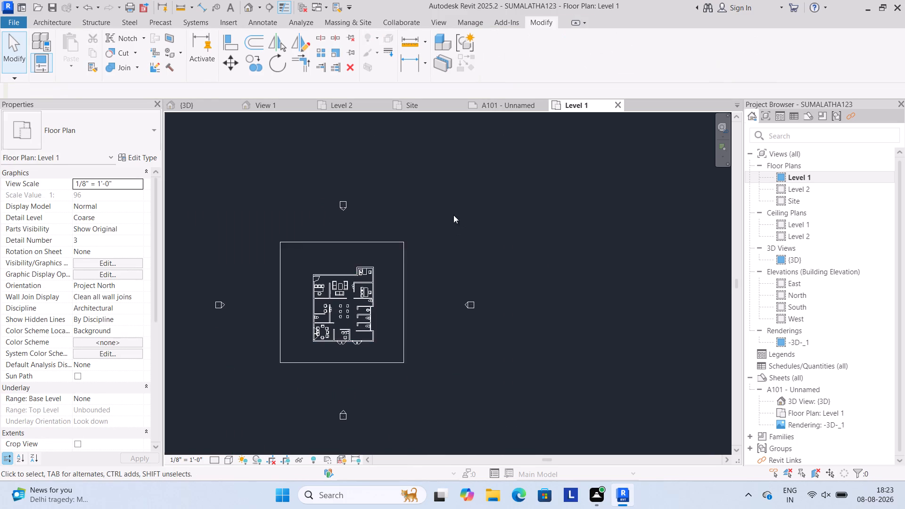
{"action": "scroll", "coordinate": [441, 215], "scroll_direction": "down", "scroll_amount": 8}
{"action": "left_click_drag", "start_coordinate": [443, 206], "coordinate": [419, 238]}
{"action": "scroll", "coordinate": [423, 227], "scroll_direction": "up", "scroll_amount": 2}
{"action": "left_click", "coordinate": [444, 208]}
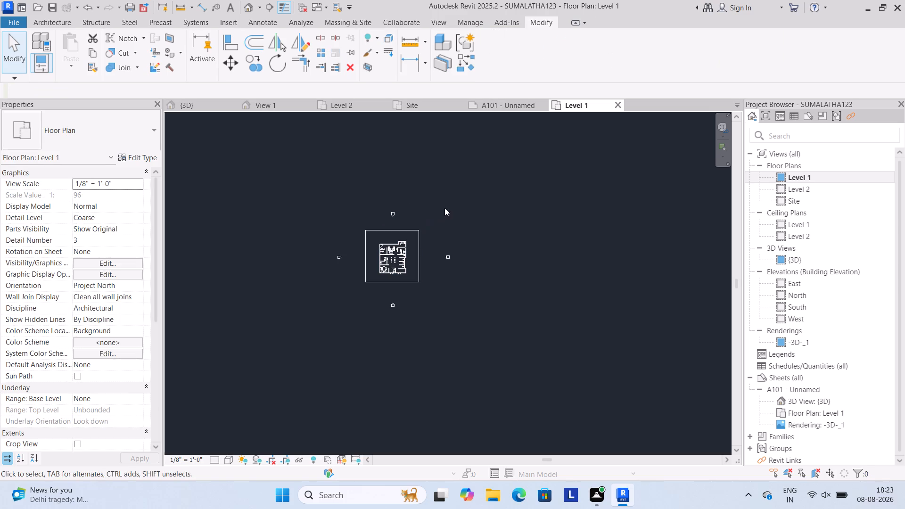
Move the Level 1 viewport on sheet A101 straight up so its plan sits level with the rendering.
{"action": "left_click", "coordinate": [284, 106]}
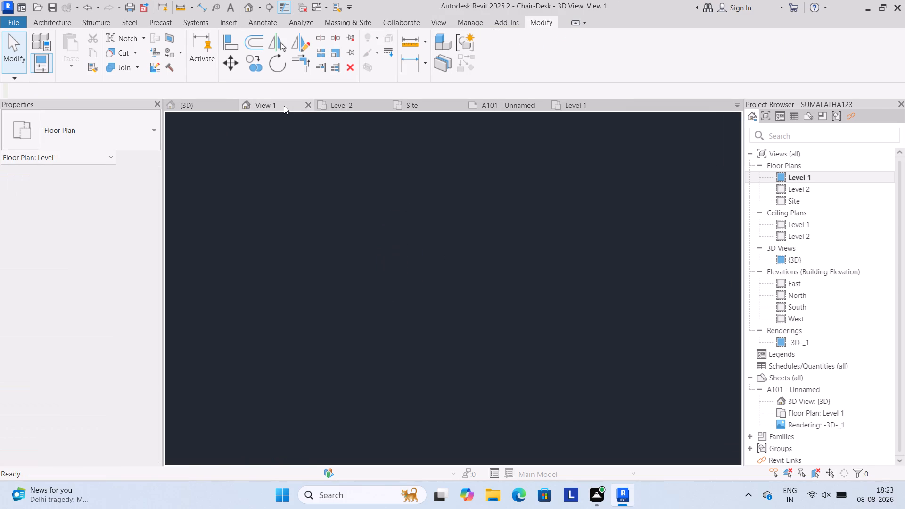
{"action": "left_click", "coordinate": [503, 105]}
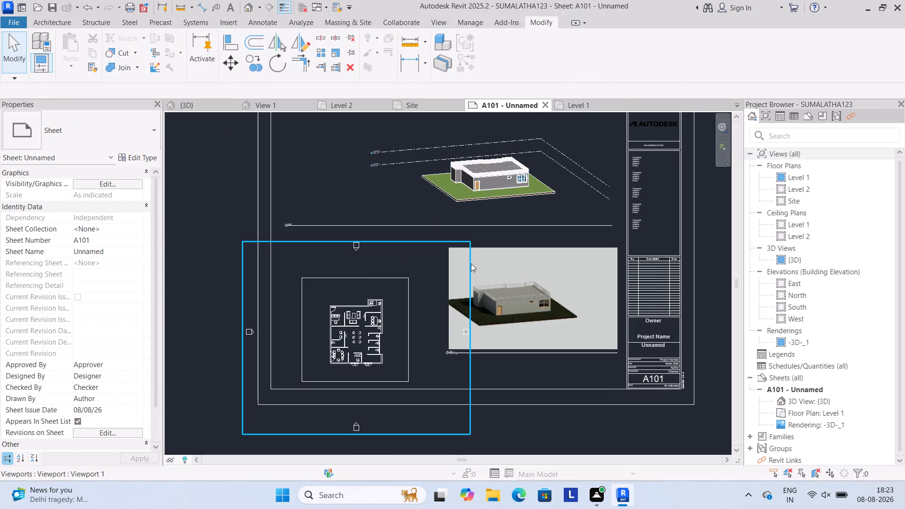
{"action": "left_click_drag", "start_coordinate": [414, 242], "coordinate": [424, 224]}
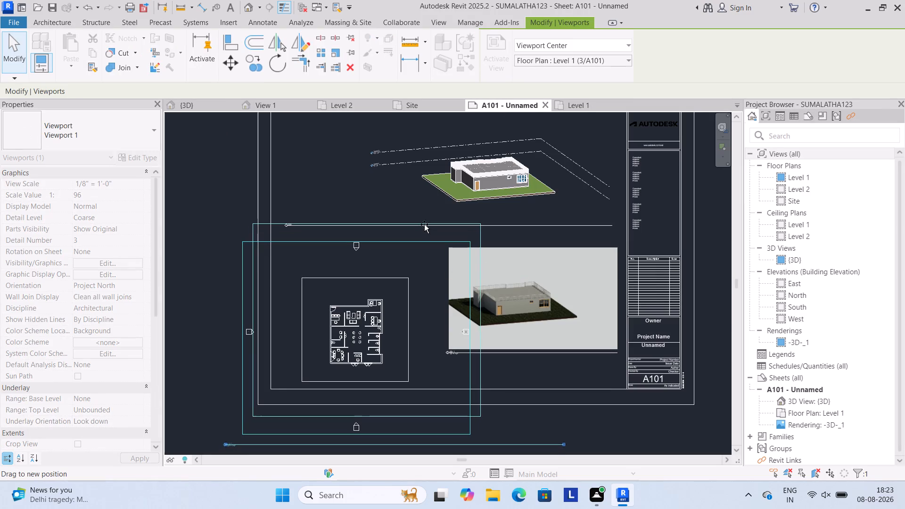
{"action": "left_click_drag", "start_coordinate": [424, 224], "coordinate": [414, 212]}
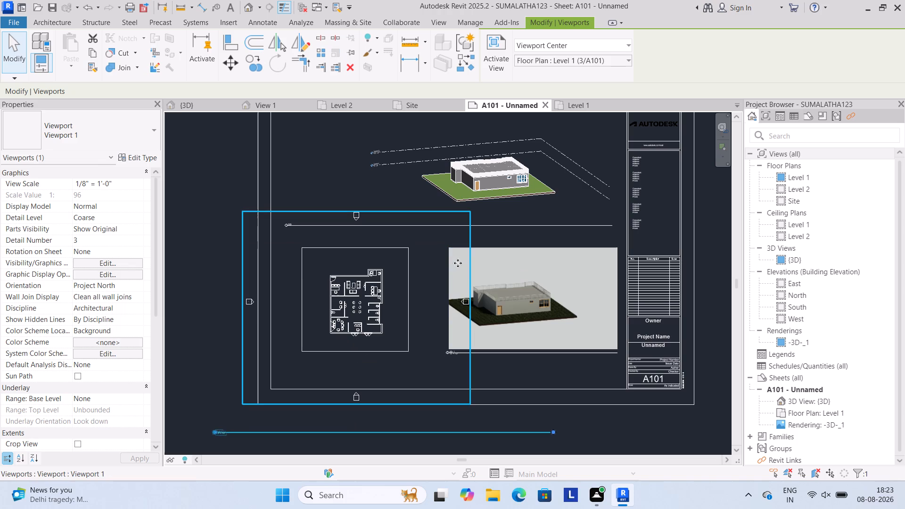
{"action": "left_click", "coordinate": [328, 189]}
{"action": "scroll", "coordinate": [309, 194], "scroll_direction": "down", "scroll_amount": 2}
{"action": "scroll", "coordinate": [333, 224], "scroll_direction": "down", "scroll_amount": 1}
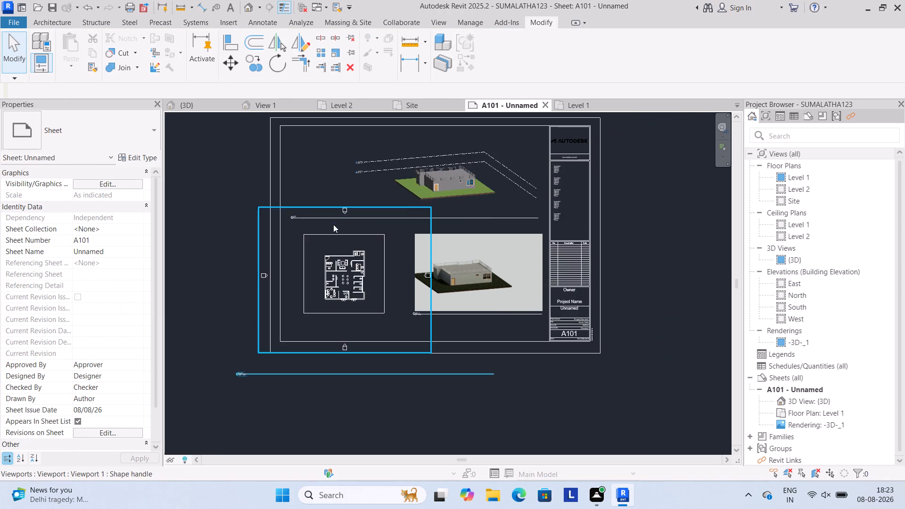
{"action": "scroll", "coordinate": [333, 224], "scroll_direction": "down", "scroll_amount": 1}
{"action": "scroll", "coordinate": [413, 287], "scroll_direction": "up", "scroll_amount": 2}
{"action": "middle_click_drag", "start_coordinate": [289, 145], "coordinate": [299, 217]}
{"action": "scroll", "coordinate": [244, 153], "scroll_direction": "down", "scroll_amount": 1}
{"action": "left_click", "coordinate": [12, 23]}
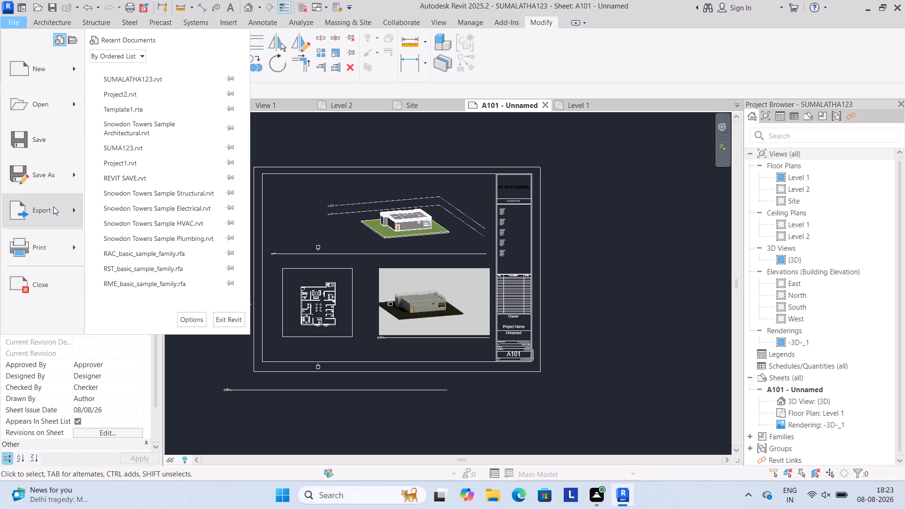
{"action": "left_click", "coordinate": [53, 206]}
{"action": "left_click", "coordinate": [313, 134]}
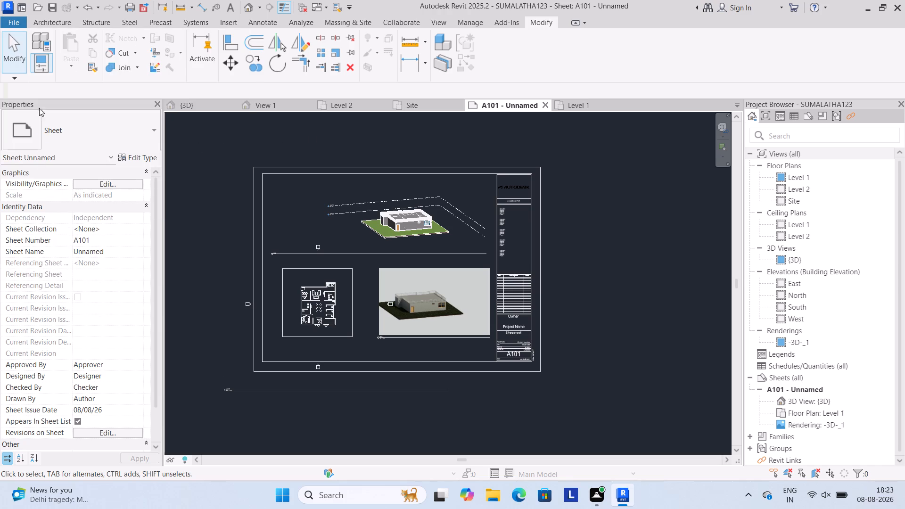
Set up printing of sheet A101 with Microsoft Print to PDF, choosing SUMALATHA123.pdf in the suma7995 folder as output.
{"action": "left_click", "coordinate": [13, 25]}
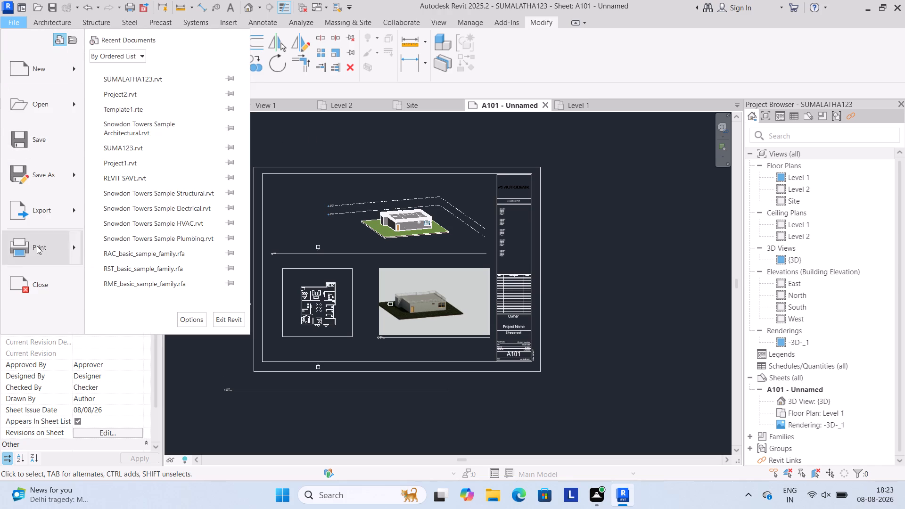
{"action": "left_click", "coordinate": [37, 246]}
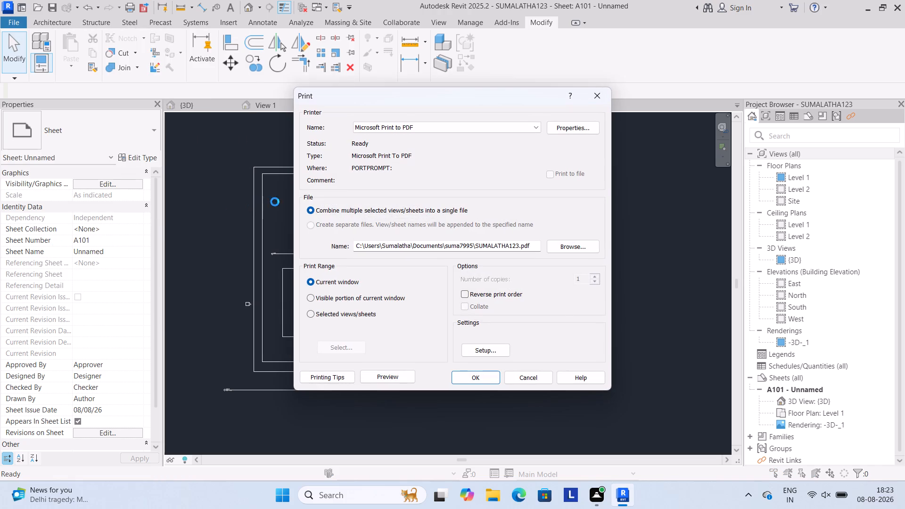
{"action": "left_click", "coordinate": [556, 247]}
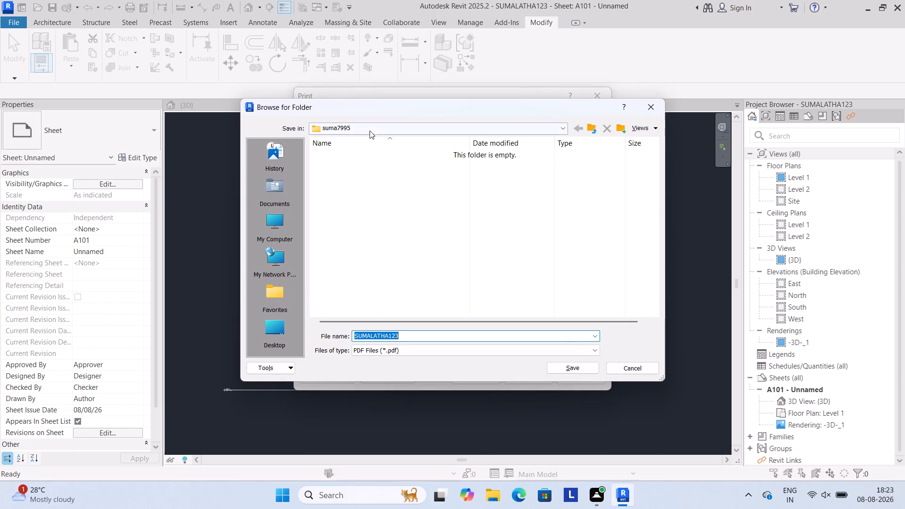
{"action": "left_click", "coordinate": [370, 131]}
{"action": "left_click", "coordinate": [411, 199]}
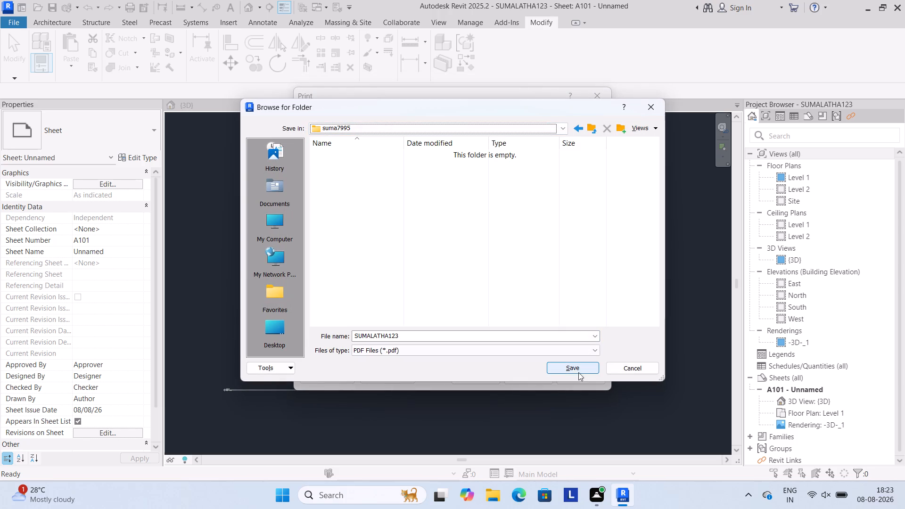
{"action": "left_click", "coordinate": [557, 369]}
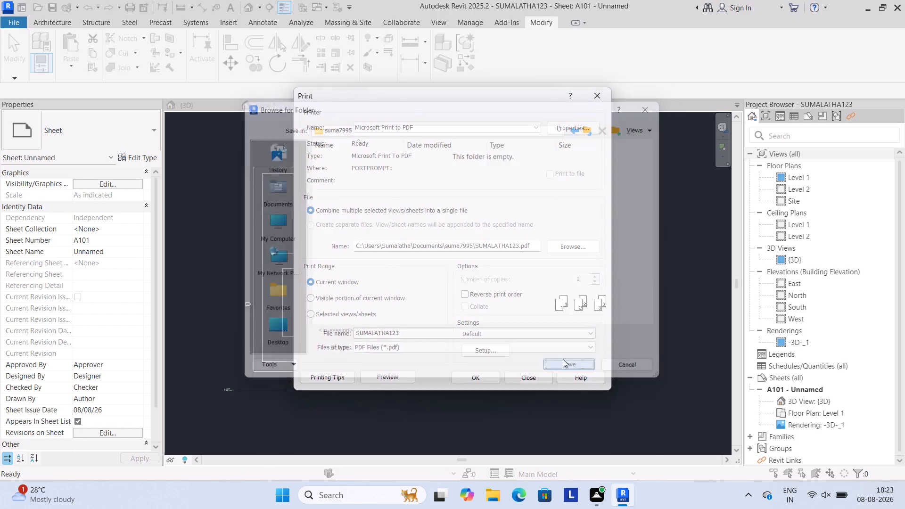
Print sheet A101 and save the PDF output as 123 in the suma7995 folder within Documents.
{"action": "left_click", "coordinate": [469, 378]}
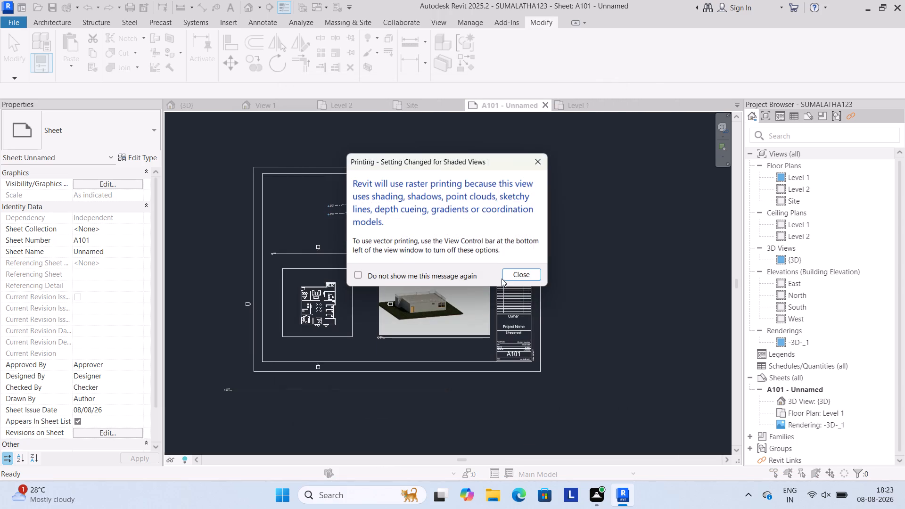
{"action": "left_click", "coordinate": [535, 164]}
{"action": "scroll", "coordinate": [434, 273], "scroll_direction": "up", "scroll_amount": 1}
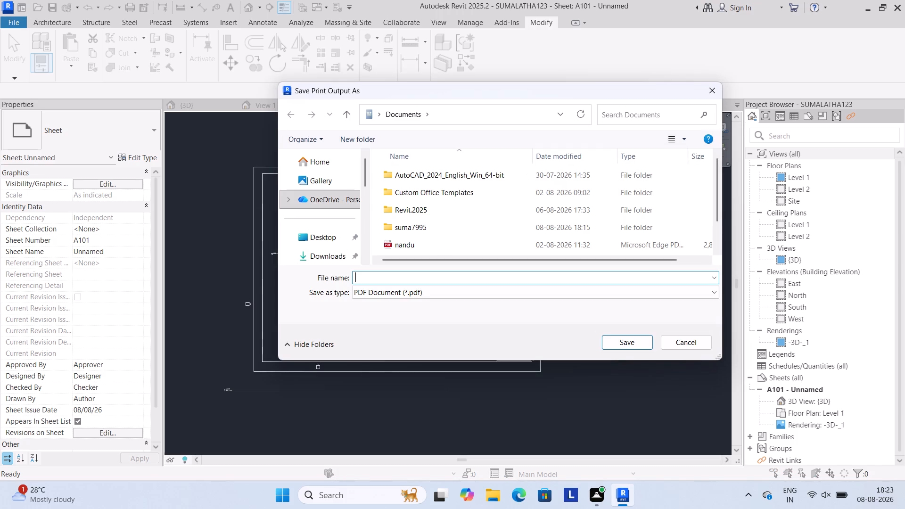
{"action": "scroll", "coordinate": [424, 218], "scroll_direction": "down", "scroll_amount": 1}
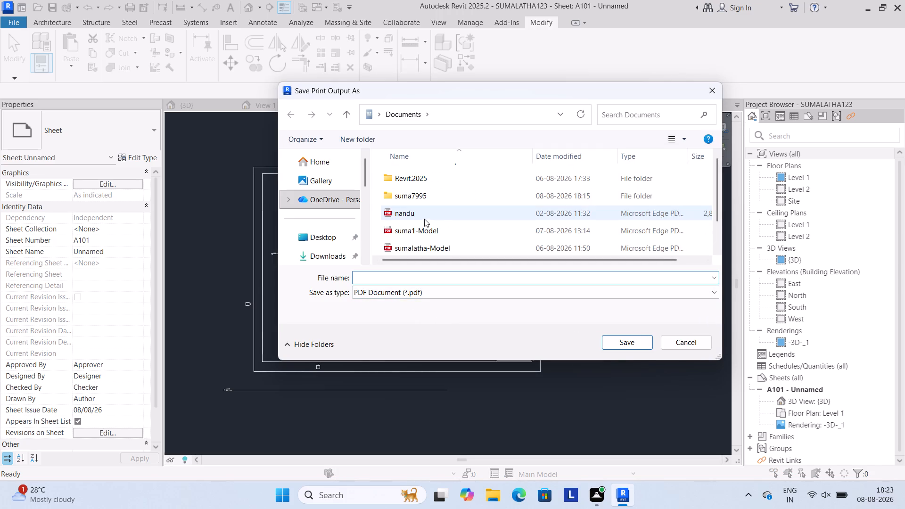
{"action": "double_click", "coordinate": [422, 201]}
{"action": "left_click", "coordinate": [403, 303]}
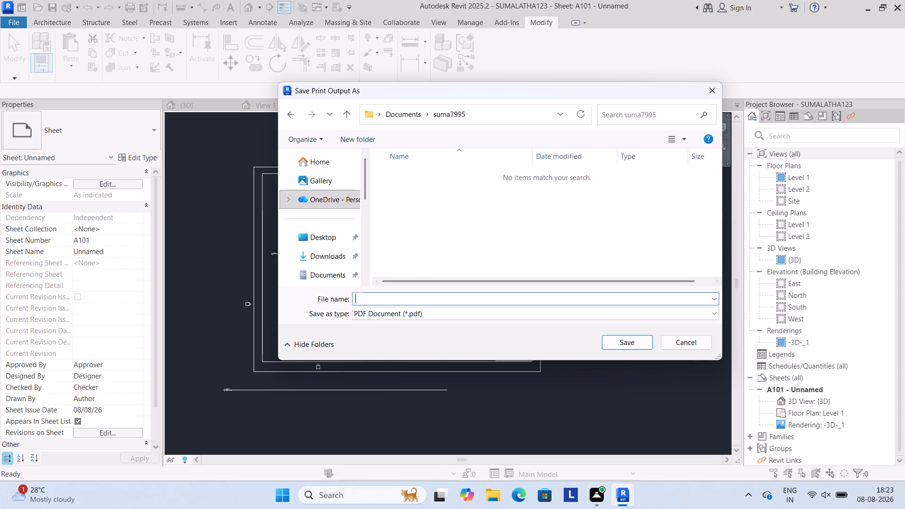
{"action": "type", "text": "123"}
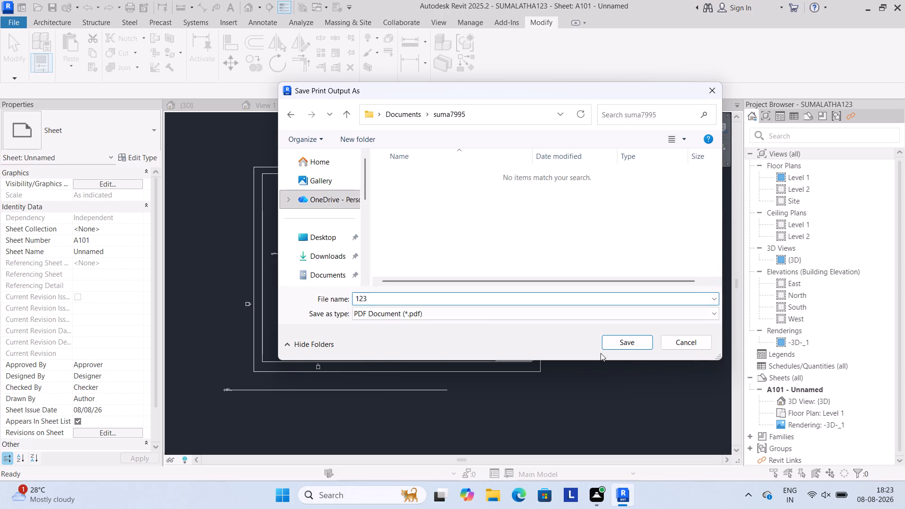
{"action": "left_click", "coordinate": [634, 337]}
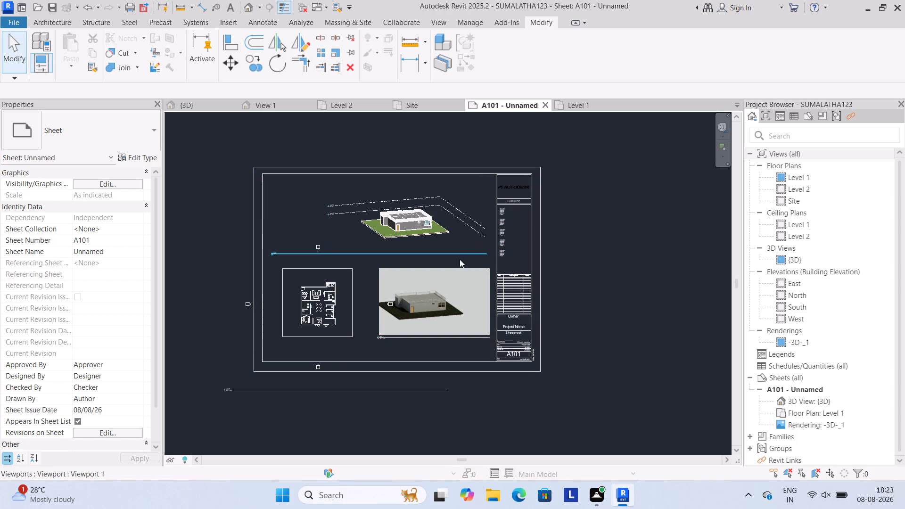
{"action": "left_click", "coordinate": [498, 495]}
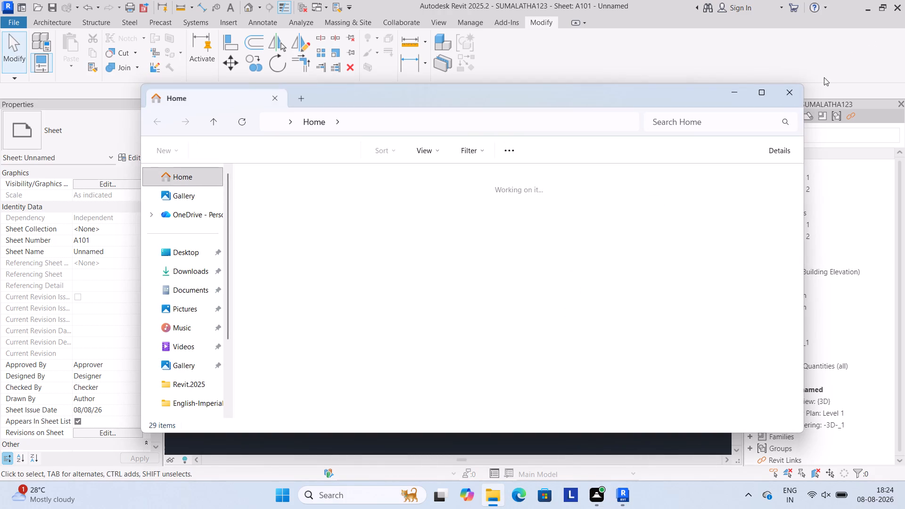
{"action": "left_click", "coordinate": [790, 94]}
Save the project as SUMALATHA123.rvt in the suma7995 folder within Documents.
{"action": "left_click", "coordinate": [12, 24]}
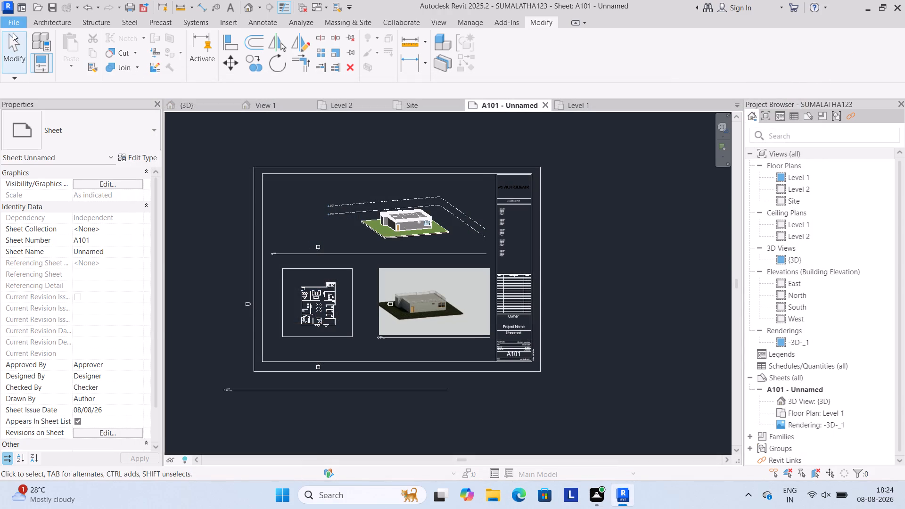
{"action": "left_click", "coordinate": [37, 165]}
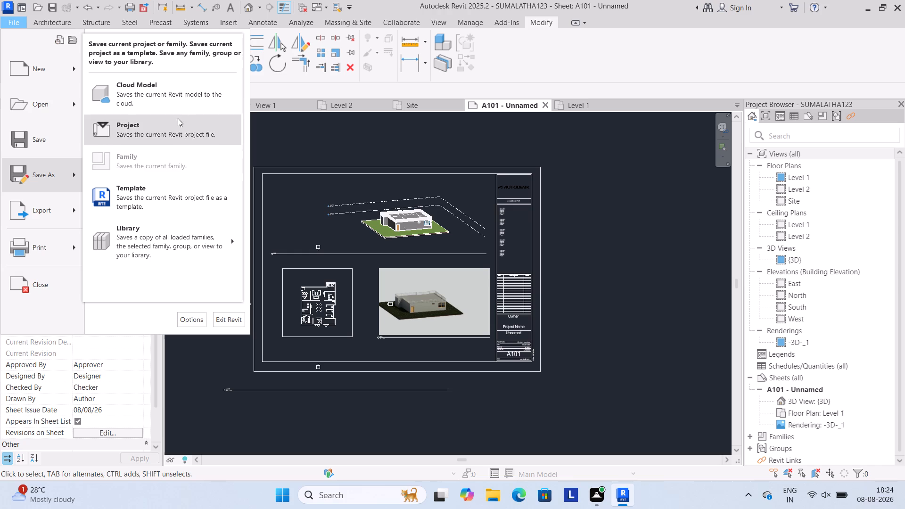
{"action": "left_click", "coordinate": [146, 135]}
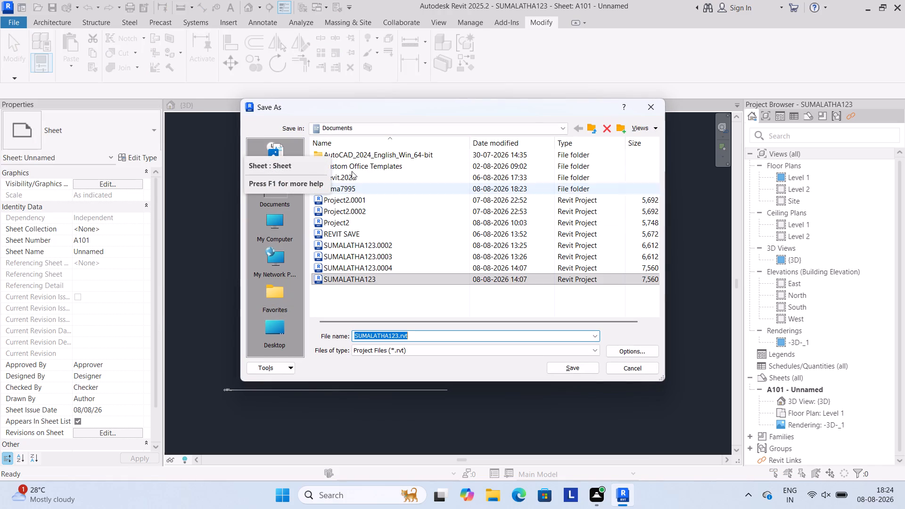
{"action": "double_click", "coordinate": [378, 188]}
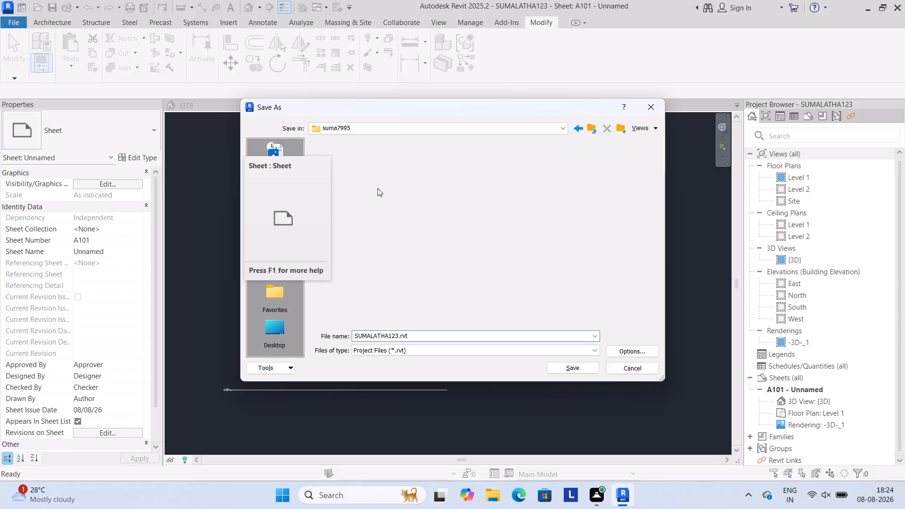
{"action": "left_click_drag", "start_coordinate": [616, 348], "coordinate": [564, 385]}
{"action": "left_click", "coordinate": [570, 369]}
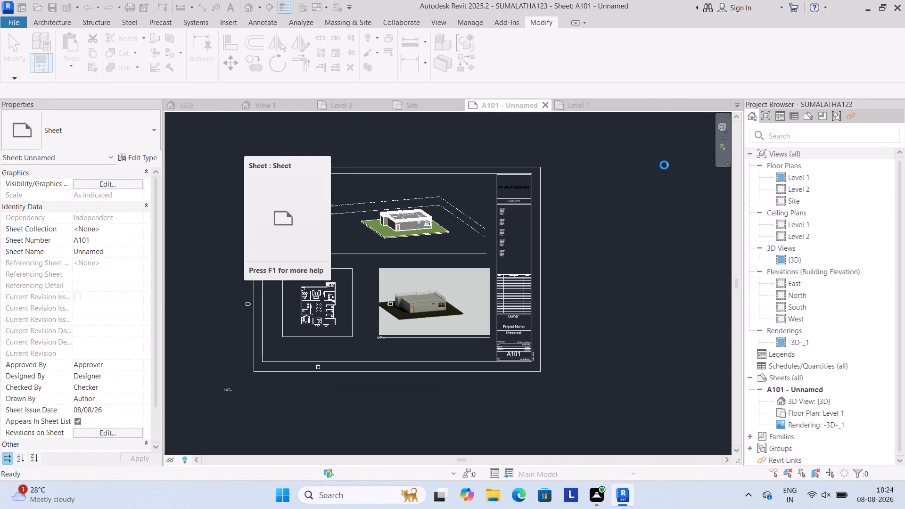
{"action": "left_click", "coordinate": [648, 182]}
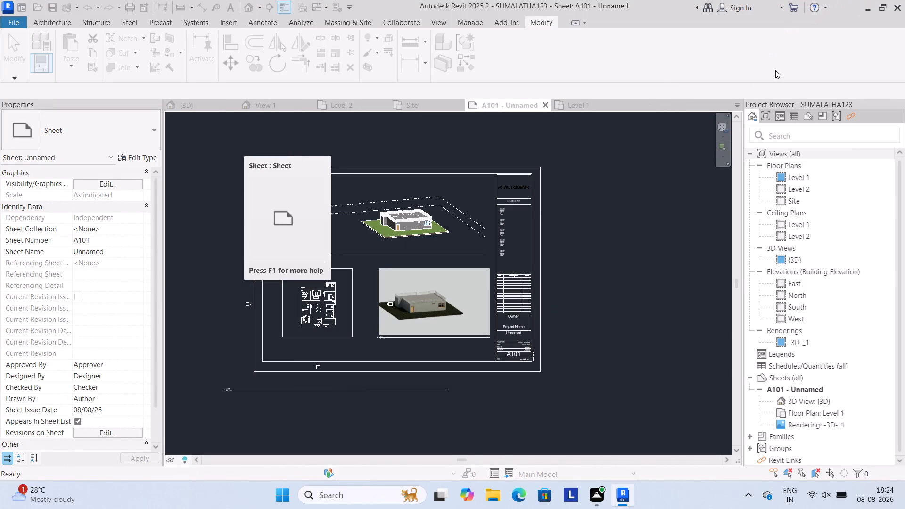